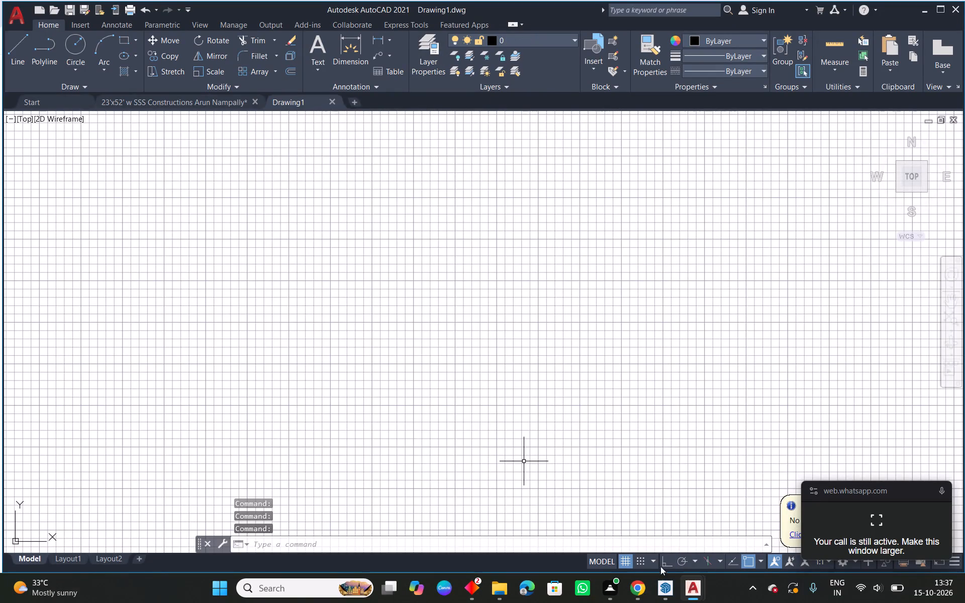
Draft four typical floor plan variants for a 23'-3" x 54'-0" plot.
Turn off the grid display in Drawing1.
click(620, 555)
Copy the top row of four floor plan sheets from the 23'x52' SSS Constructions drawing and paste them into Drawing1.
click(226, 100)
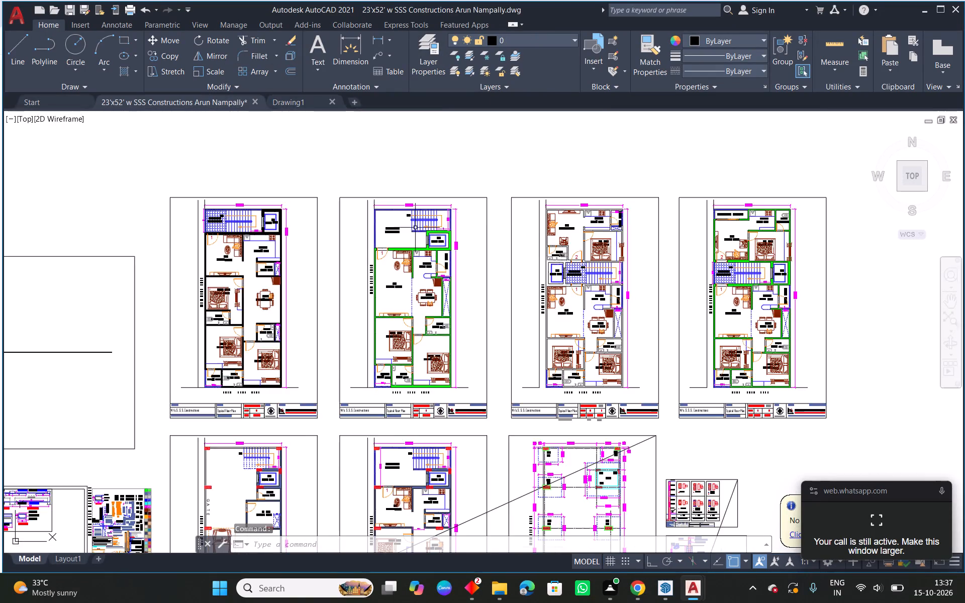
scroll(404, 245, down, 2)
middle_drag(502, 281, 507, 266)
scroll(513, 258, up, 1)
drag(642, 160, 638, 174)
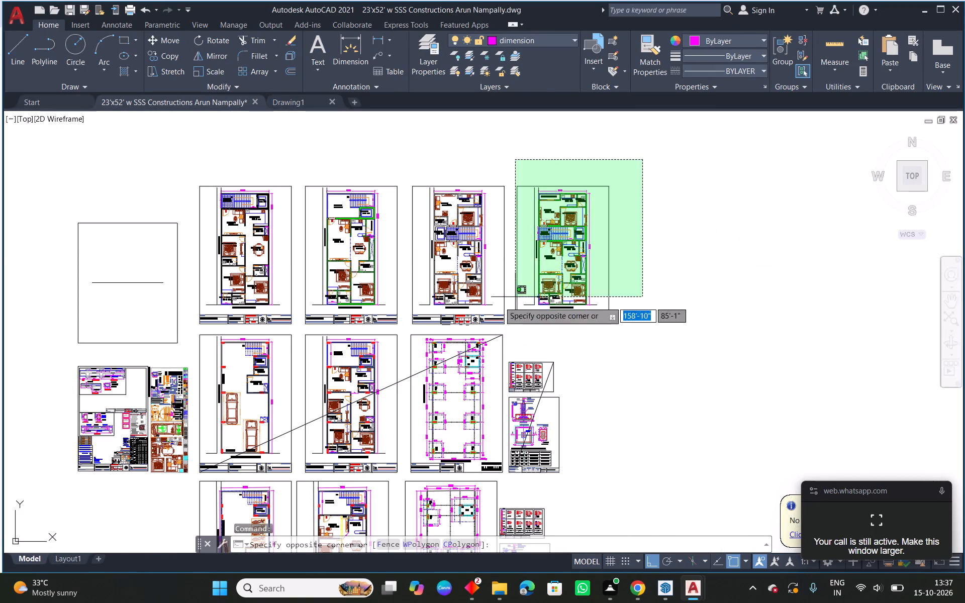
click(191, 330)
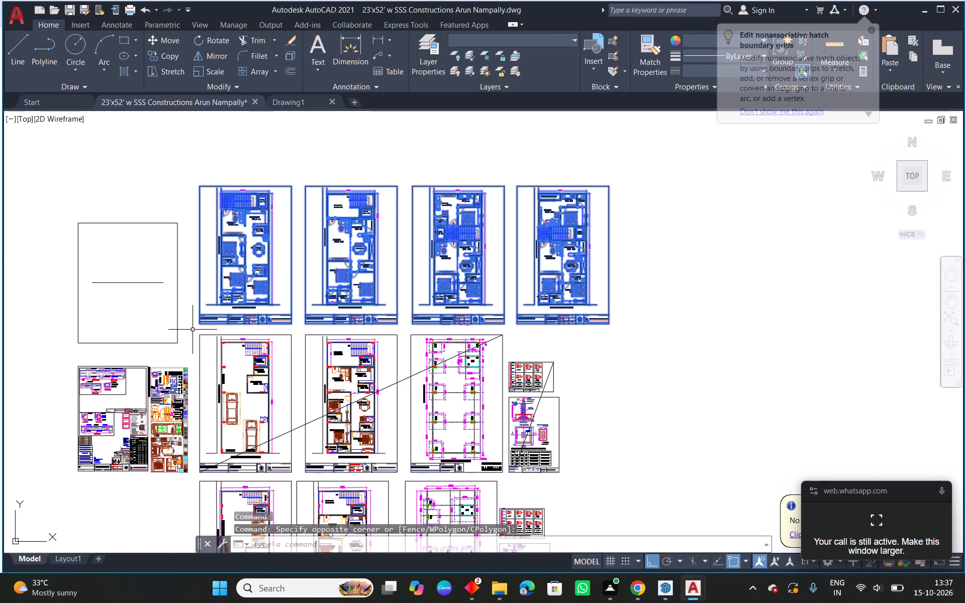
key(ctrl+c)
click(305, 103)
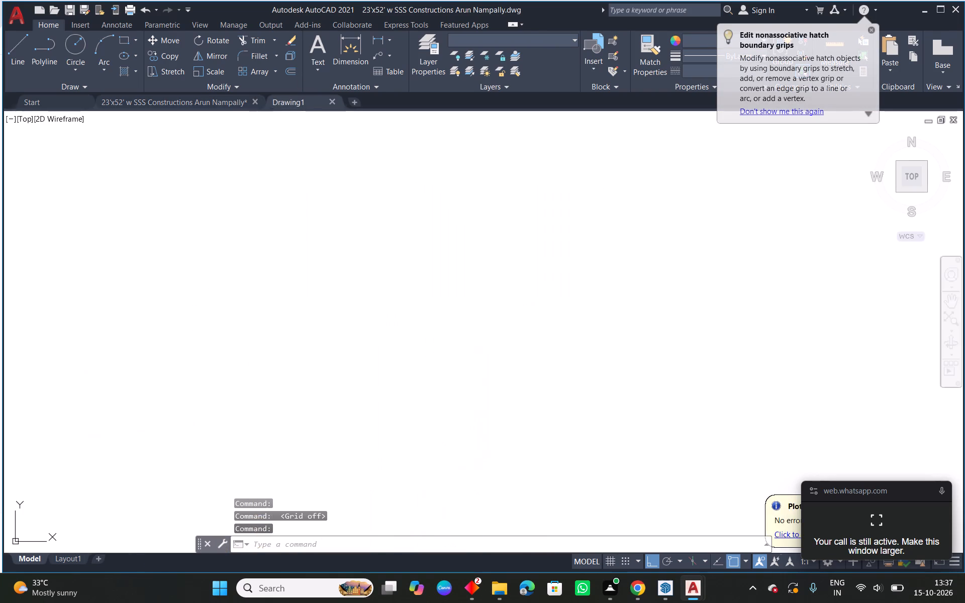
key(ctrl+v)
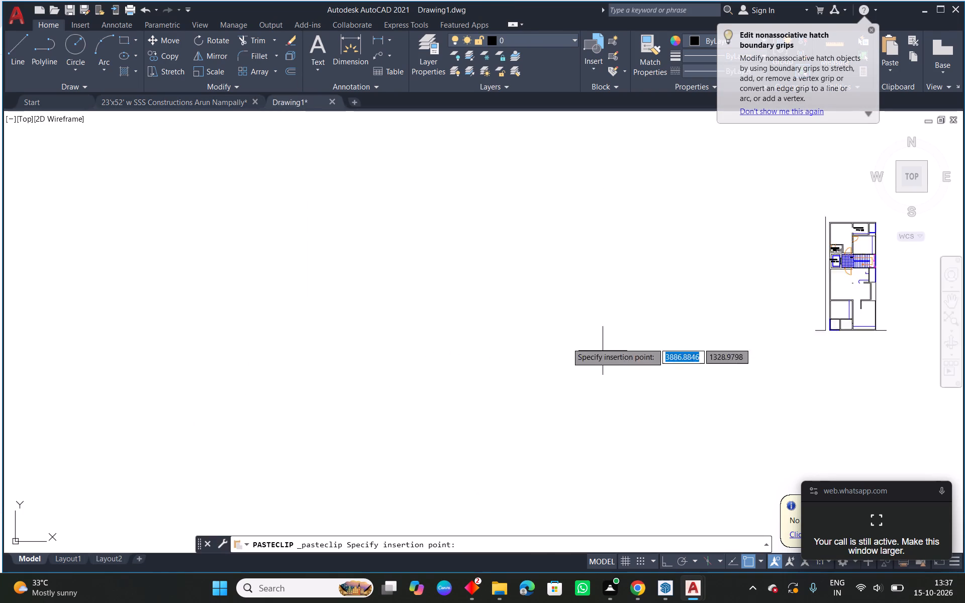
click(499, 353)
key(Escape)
Set Drawing1's units to decimal length with 0.0 precision and meters as the insertion scale.
text(un)
key(space)
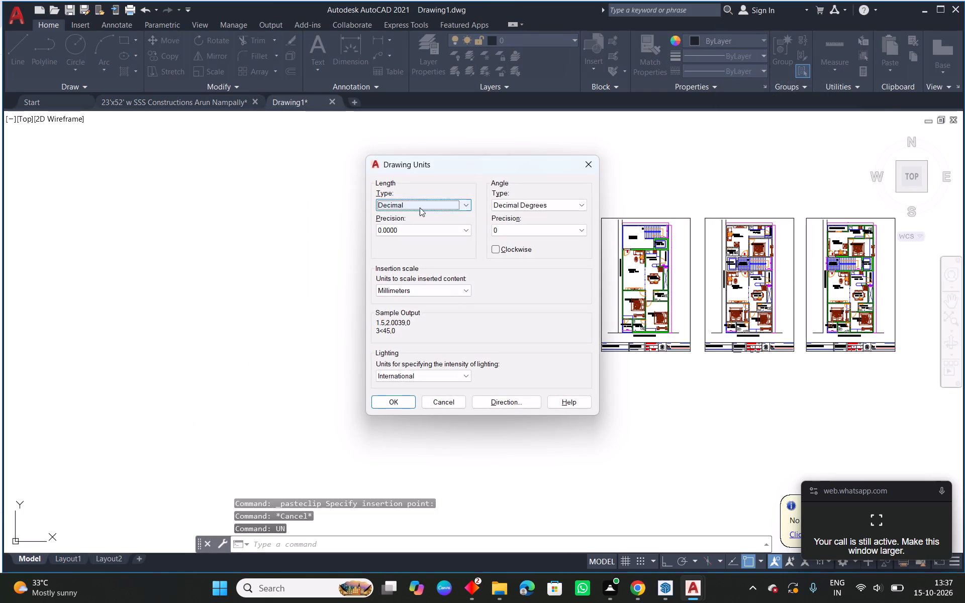
click(422, 208)
click(414, 221)
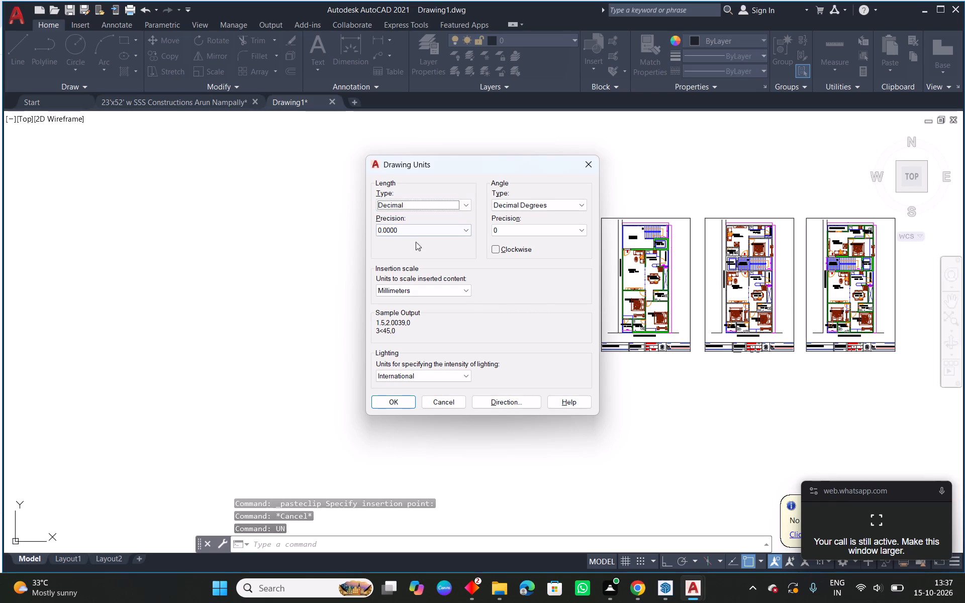
click(420, 231)
click(405, 249)
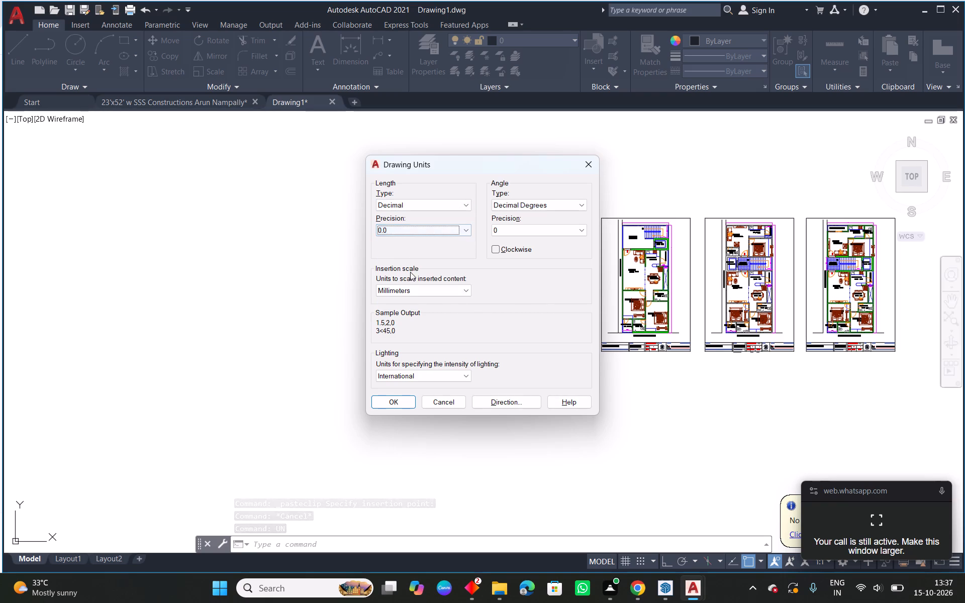
click(413, 289)
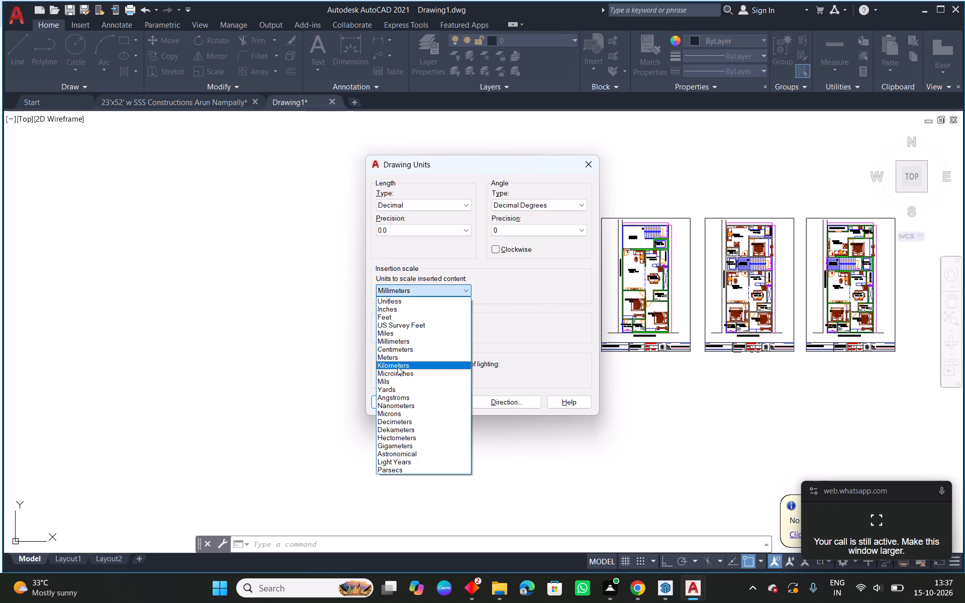
click(396, 359)
click(404, 400)
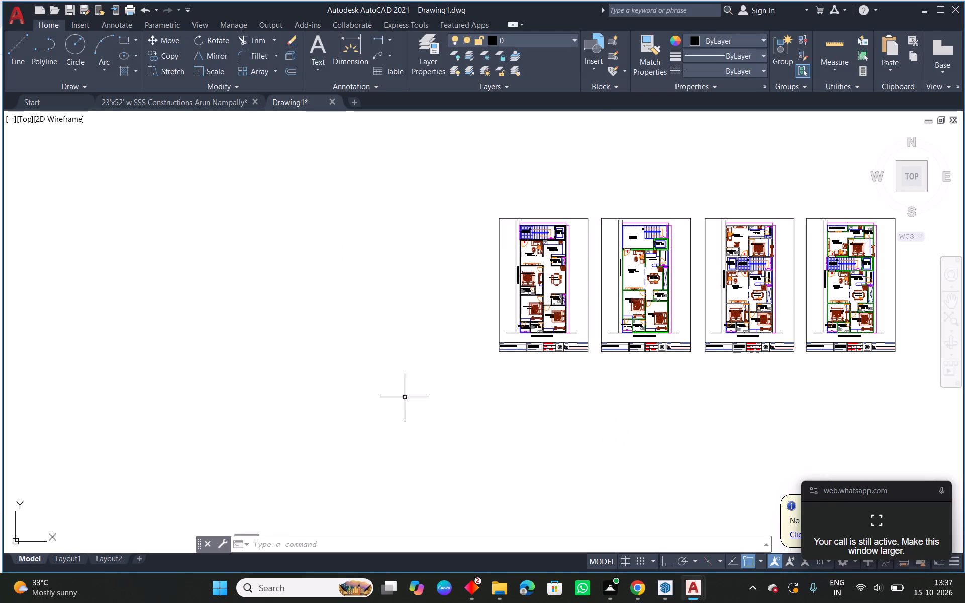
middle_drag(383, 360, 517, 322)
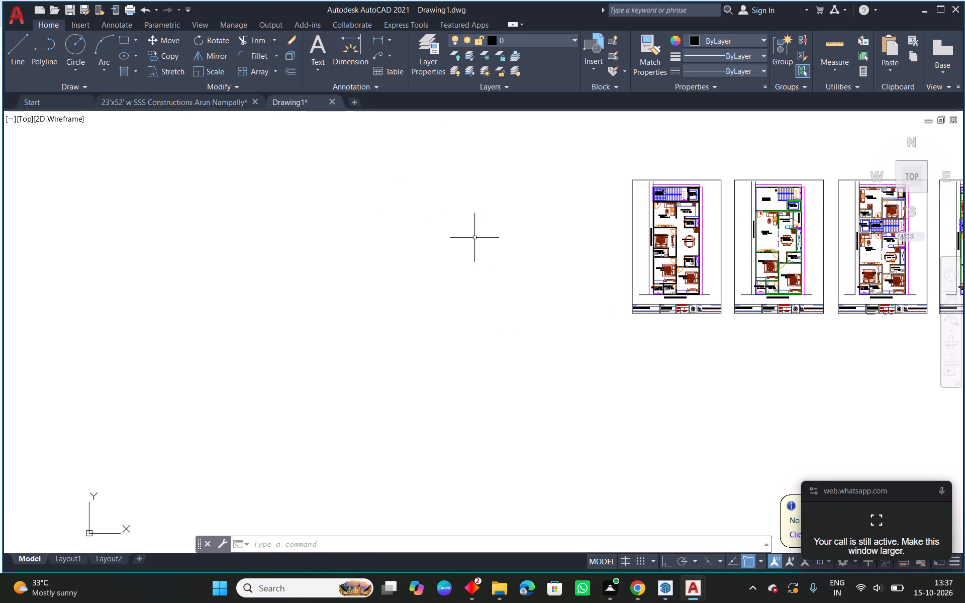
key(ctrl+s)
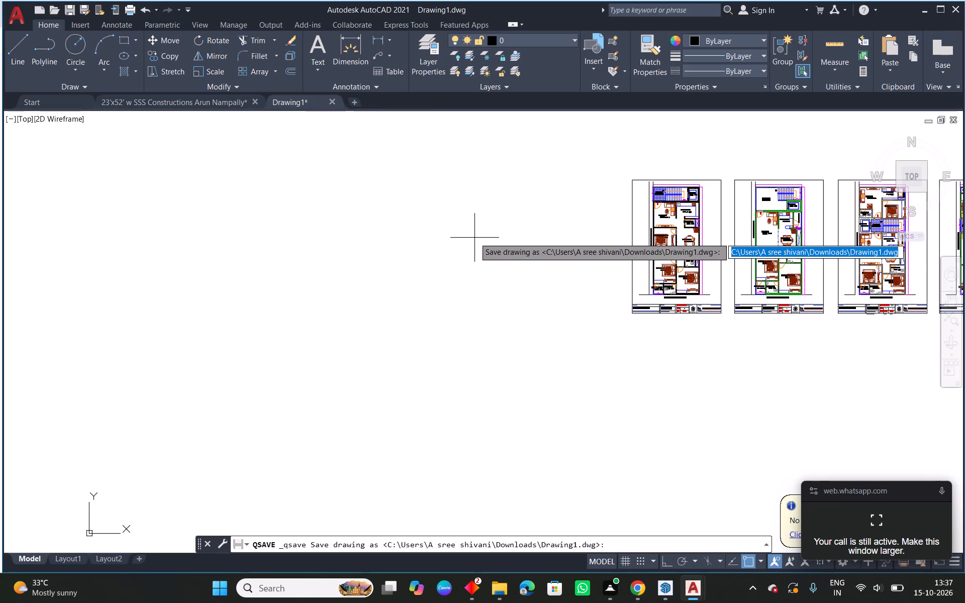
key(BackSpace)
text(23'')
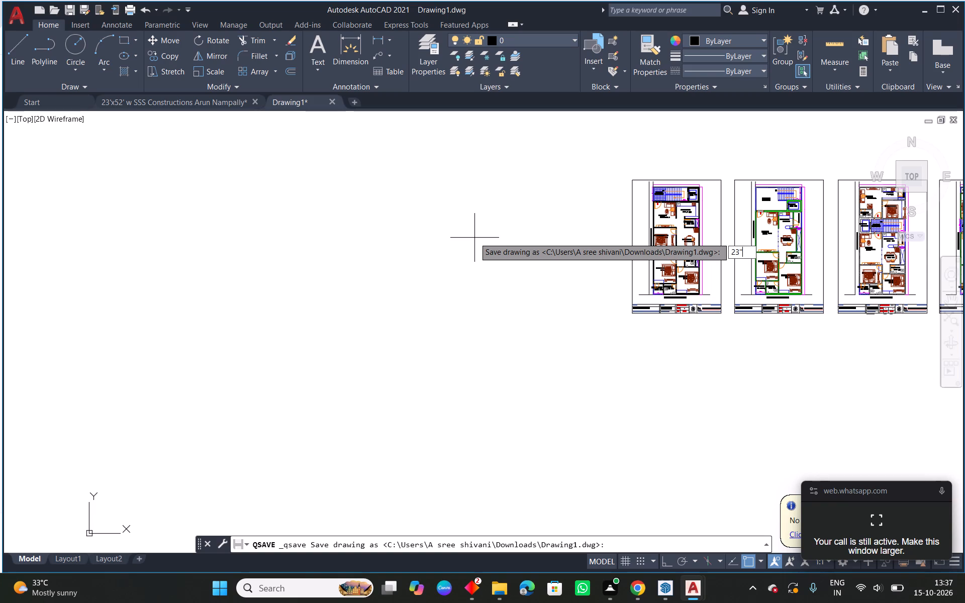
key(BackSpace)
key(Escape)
Change the drawing's length units to Architectural with 0'-0" precision, keeping the current insertion units.
text(un)
key(space)
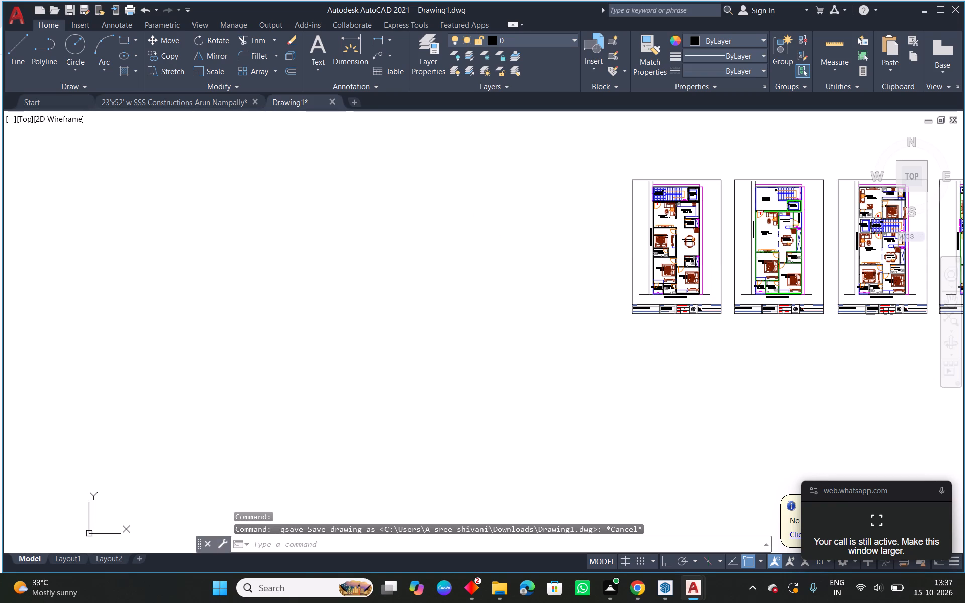
click(428, 204)
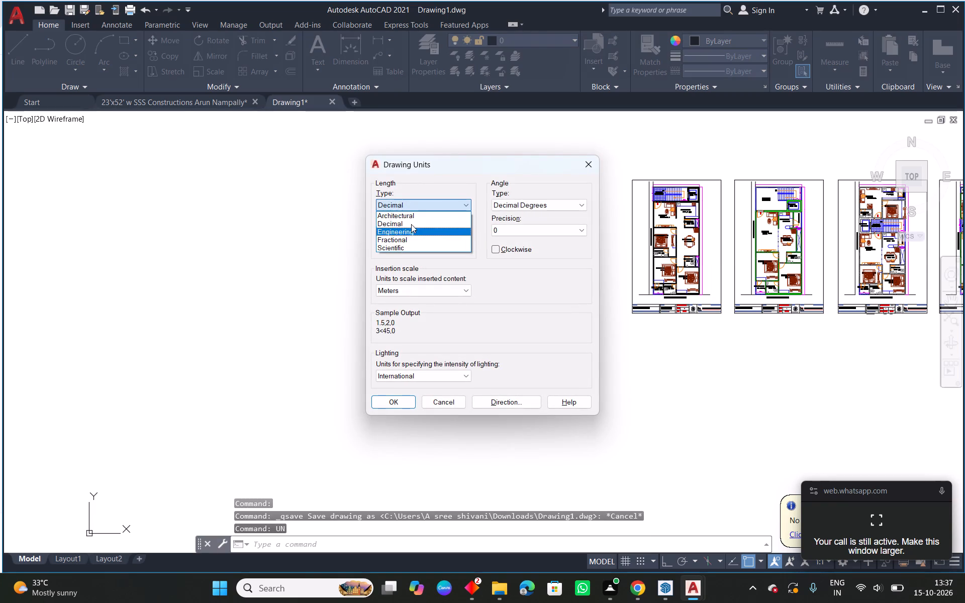
click(403, 216)
click(412, 234)
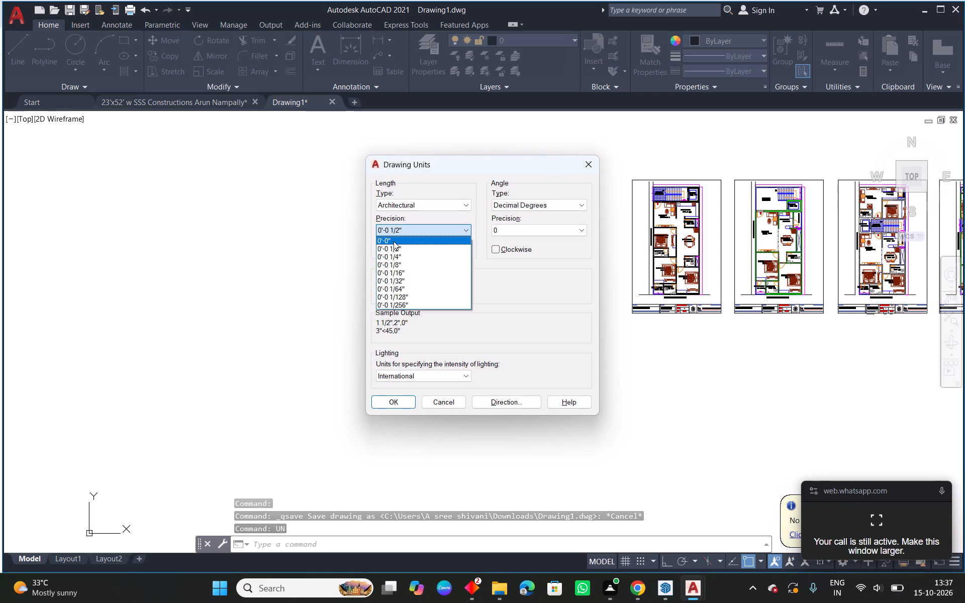
click(394, 241)
click(394, 403)
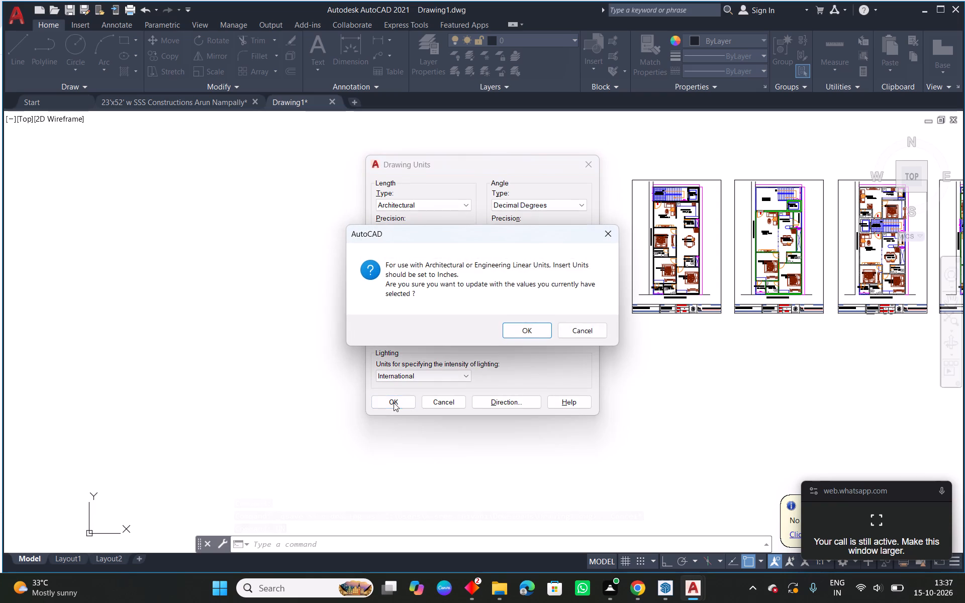
click(530, 330)
Modify the ISO-25 dimension style to Architectural primary units with 0'-0" precision and set it current.
text(d)
key(space)
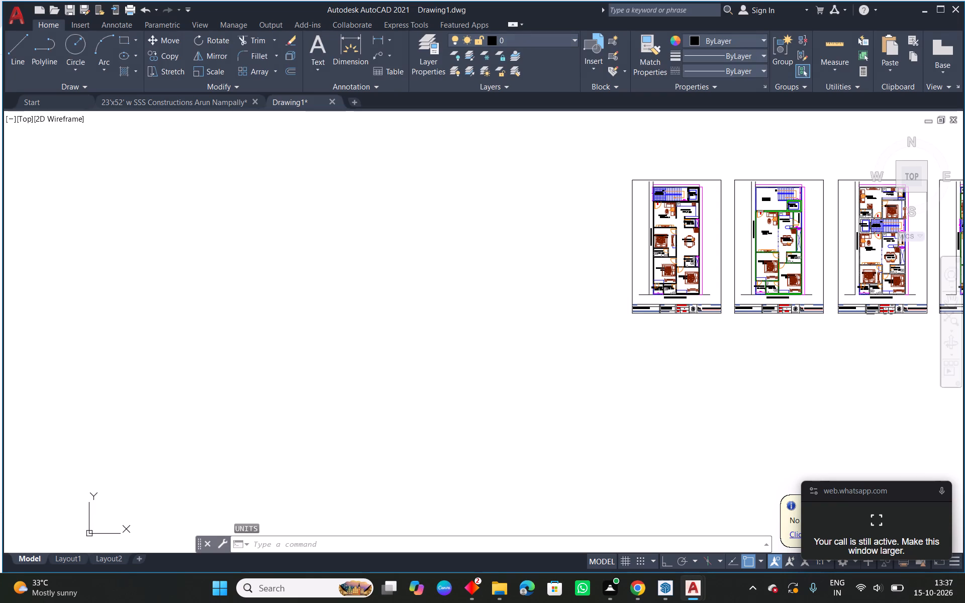
click(622, 229)
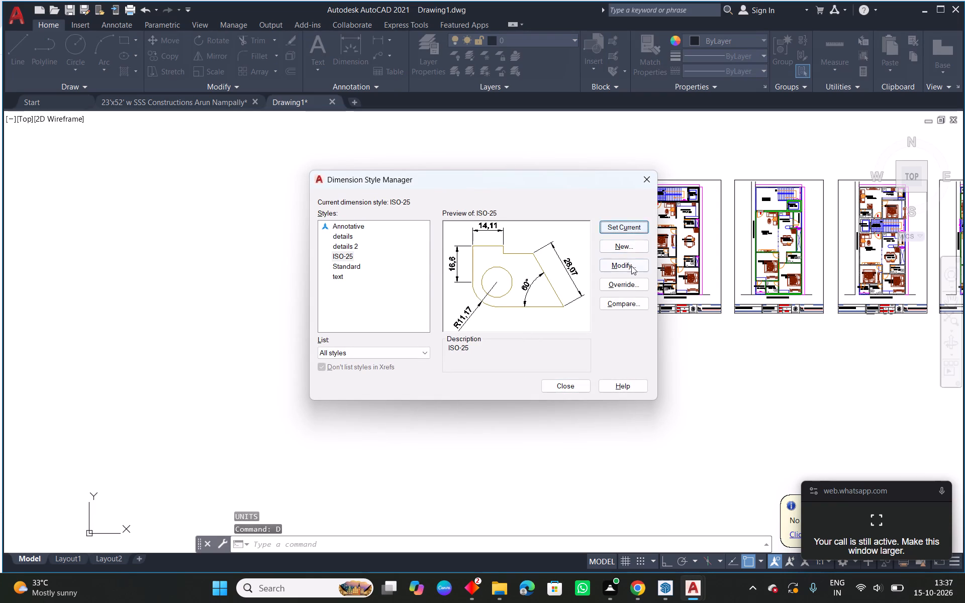
click(631, 268)
click(621, 265)
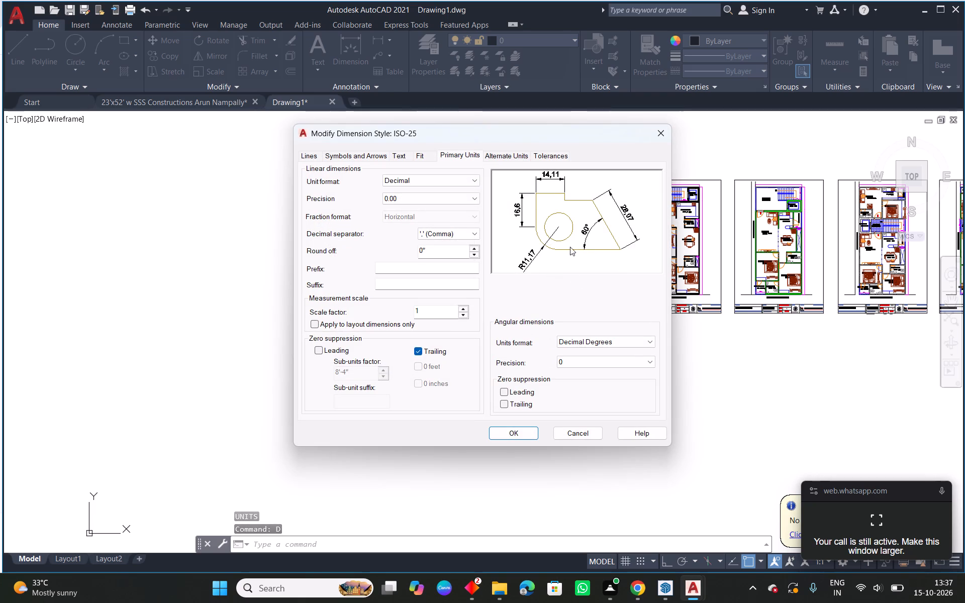
click(414, 184)
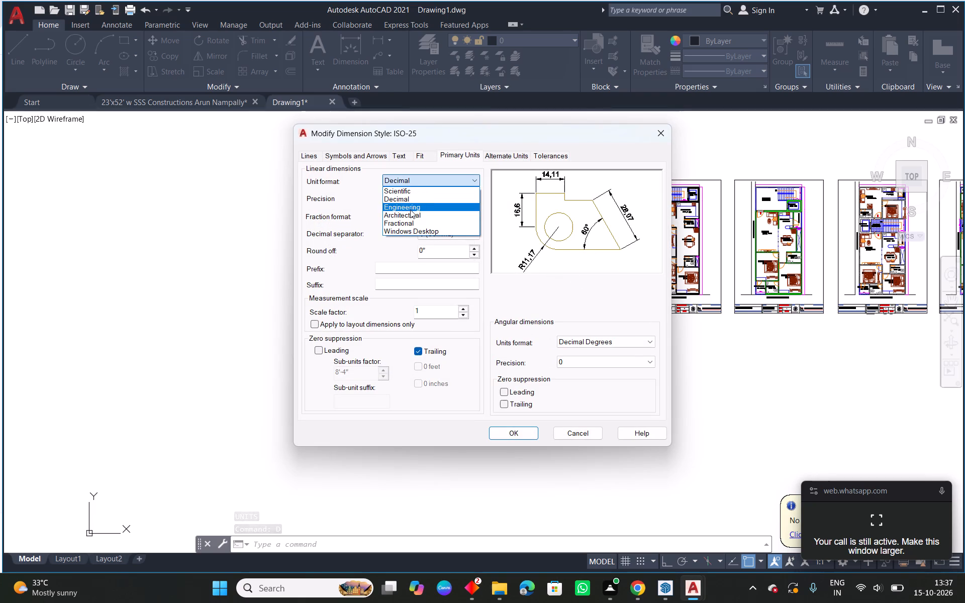
click(408, 214)
click(416, 199)
click(414, 210)
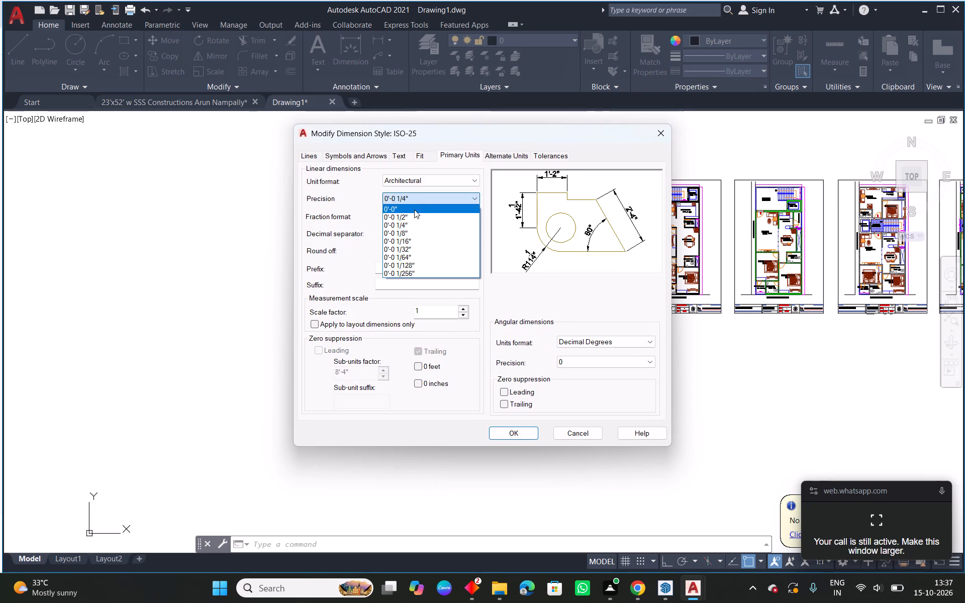
click(522, 435)
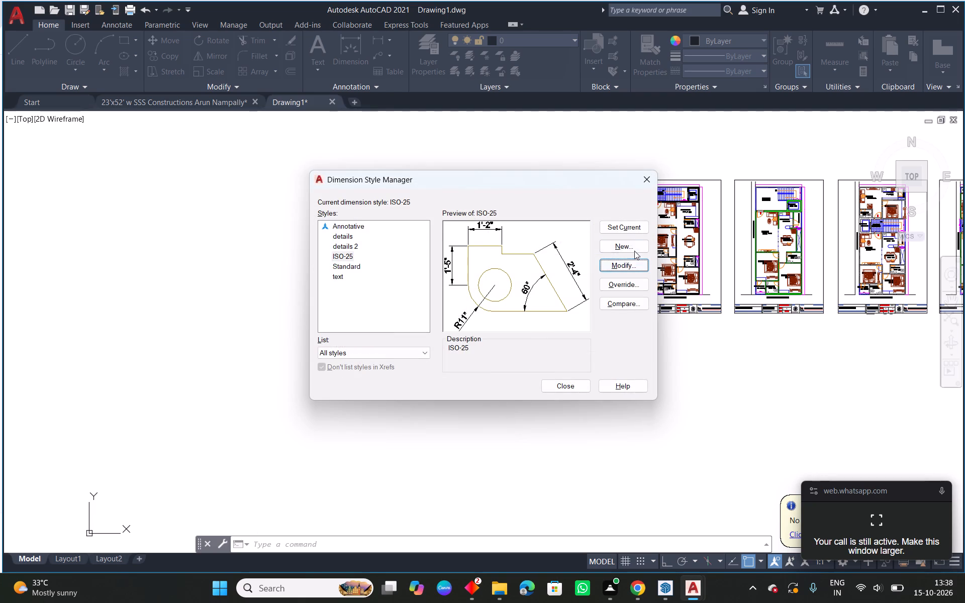
click(632, 225)
click(646, 183)
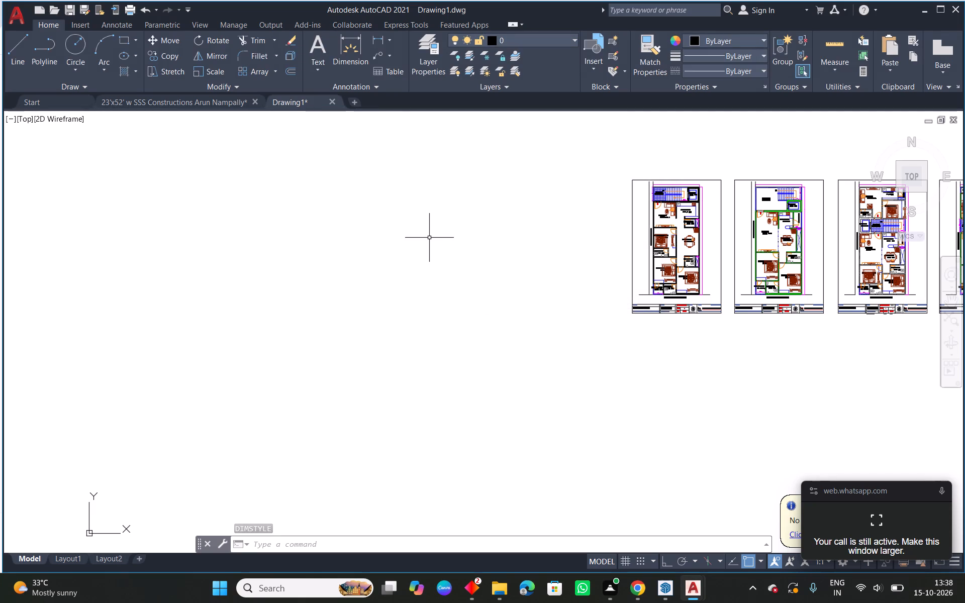
Save the drawing in the Downloads folder as 23'x52'.
key(ctrl+s)
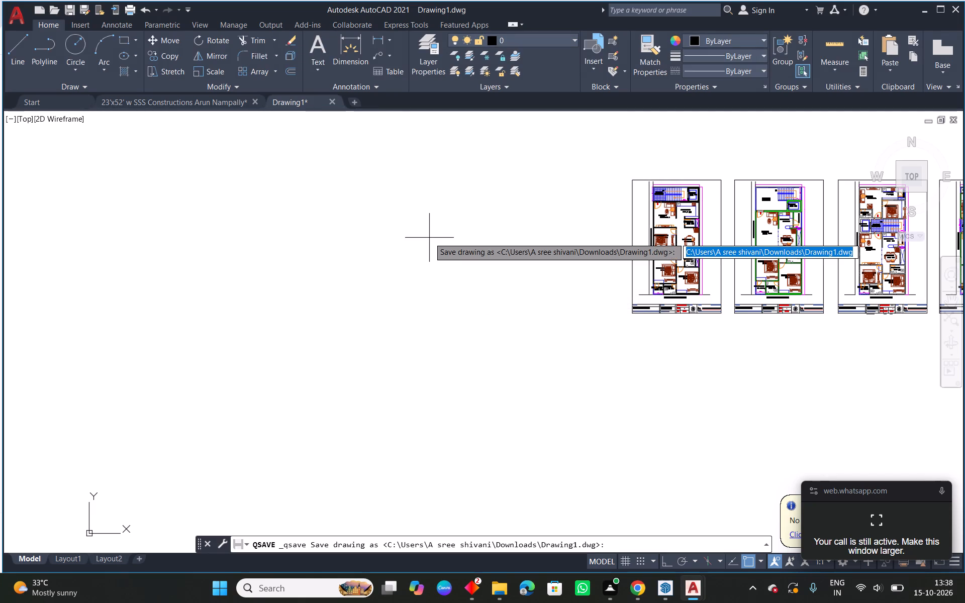
key(BackSpace)
text(23'')
key(BackSpace)
key(x)
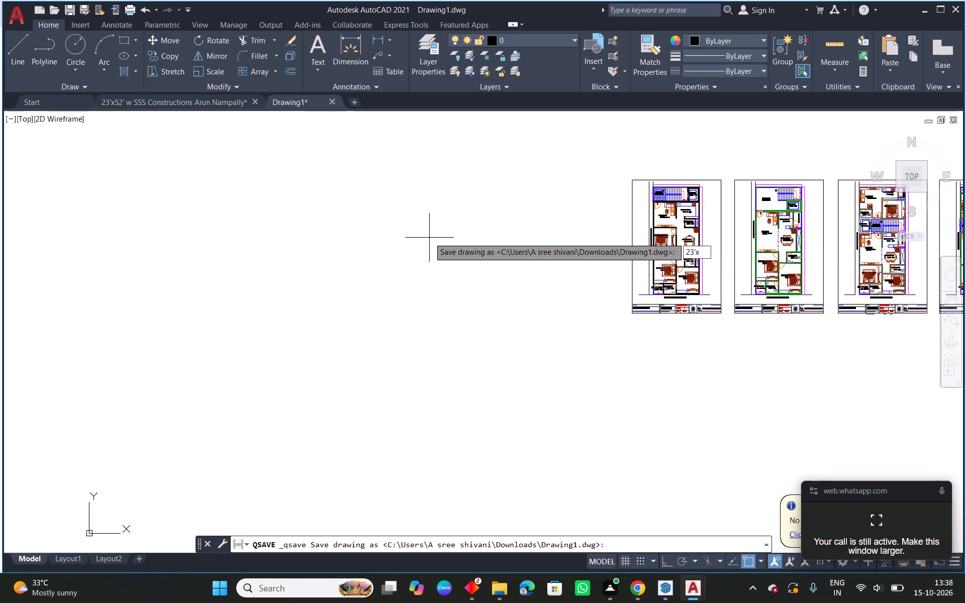
text(52)
text('')
key(BackSpace)
key(Return)
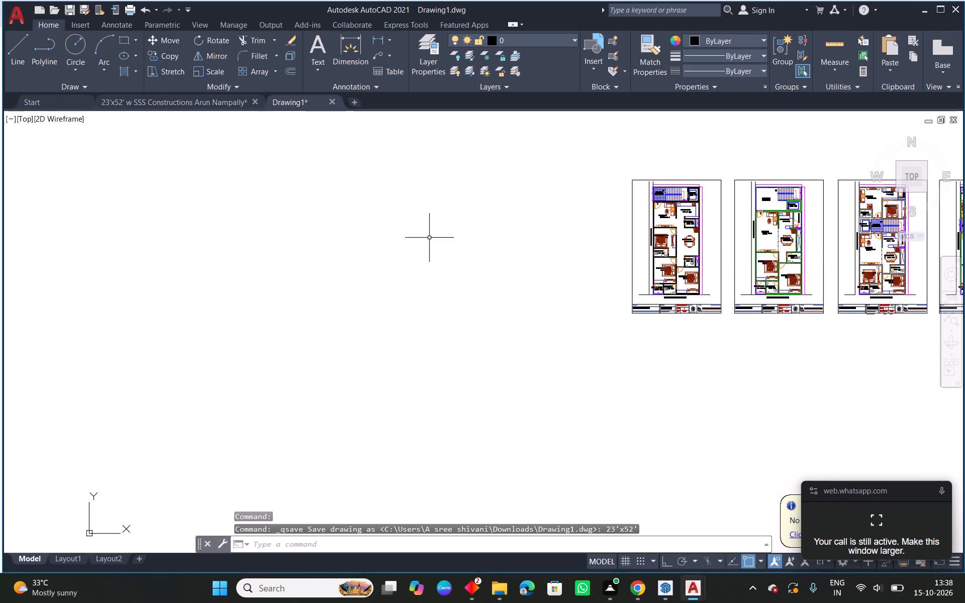
key(Escape)
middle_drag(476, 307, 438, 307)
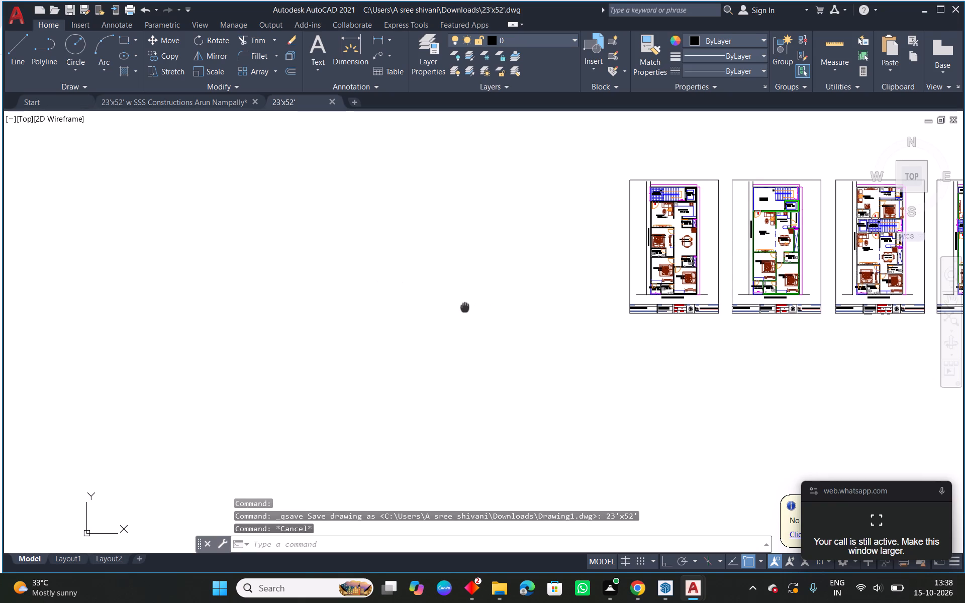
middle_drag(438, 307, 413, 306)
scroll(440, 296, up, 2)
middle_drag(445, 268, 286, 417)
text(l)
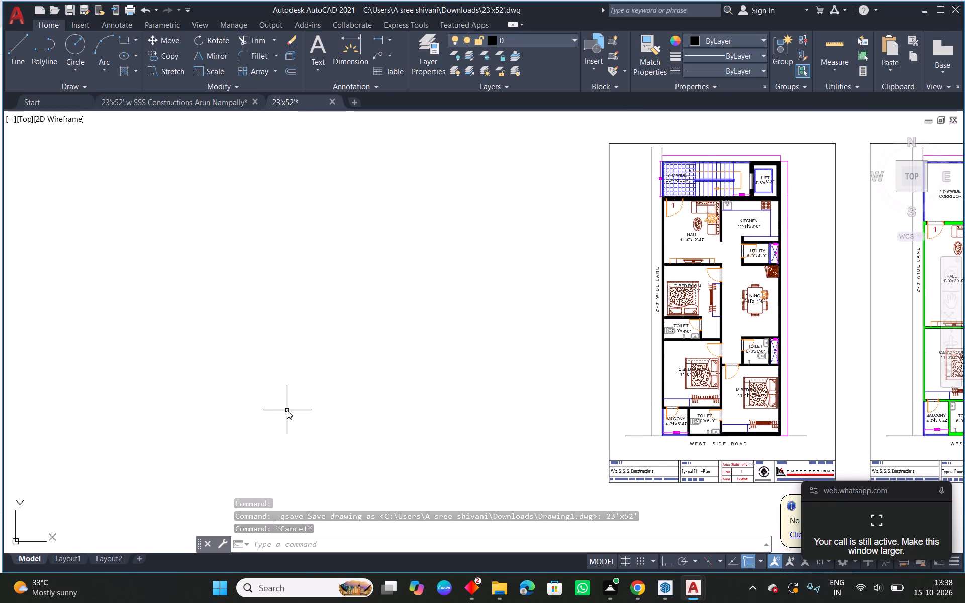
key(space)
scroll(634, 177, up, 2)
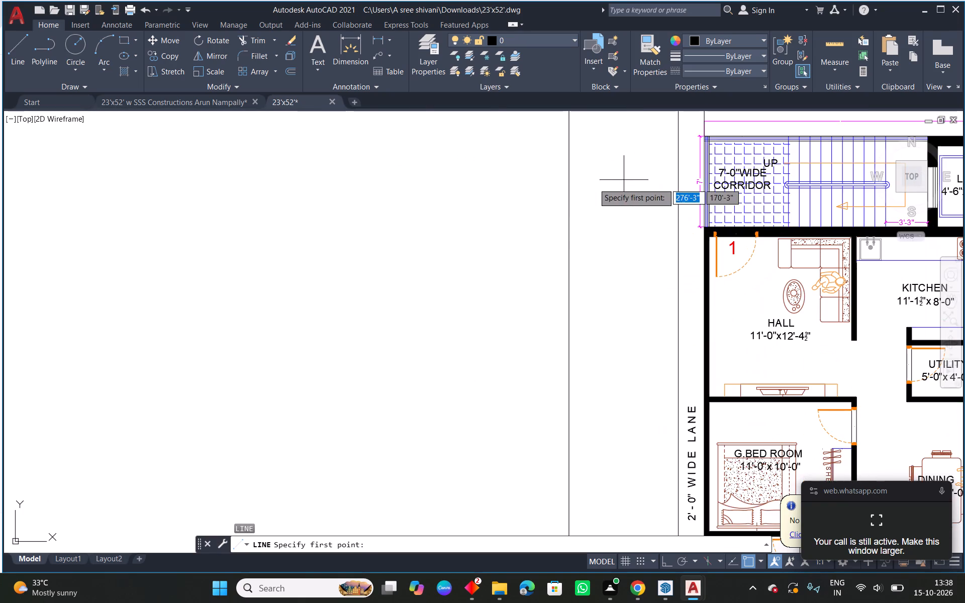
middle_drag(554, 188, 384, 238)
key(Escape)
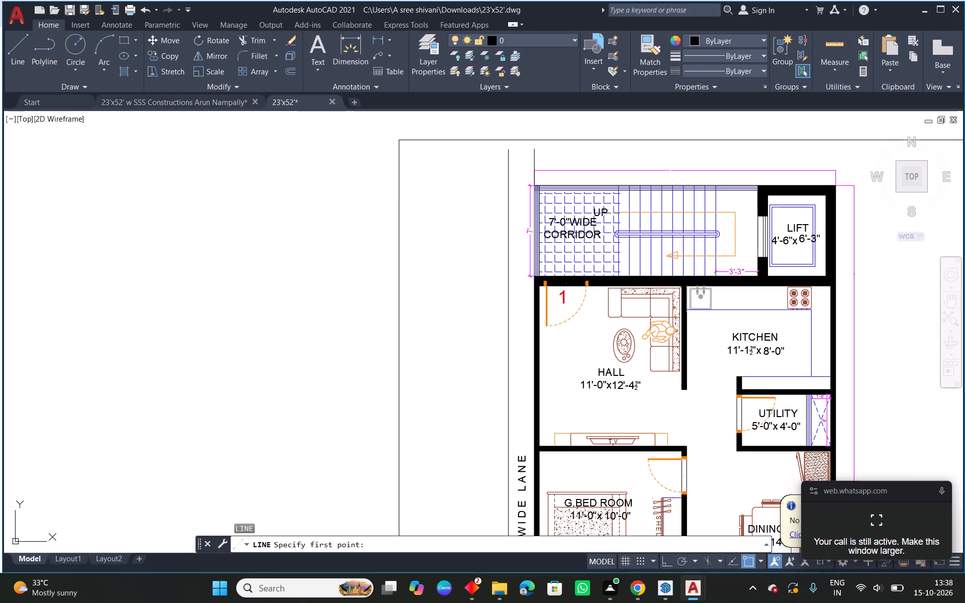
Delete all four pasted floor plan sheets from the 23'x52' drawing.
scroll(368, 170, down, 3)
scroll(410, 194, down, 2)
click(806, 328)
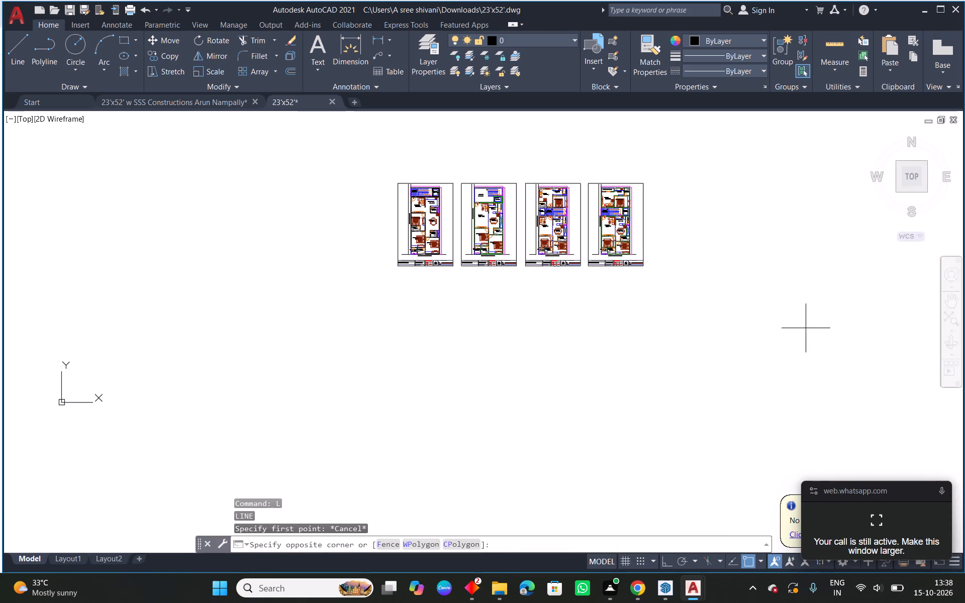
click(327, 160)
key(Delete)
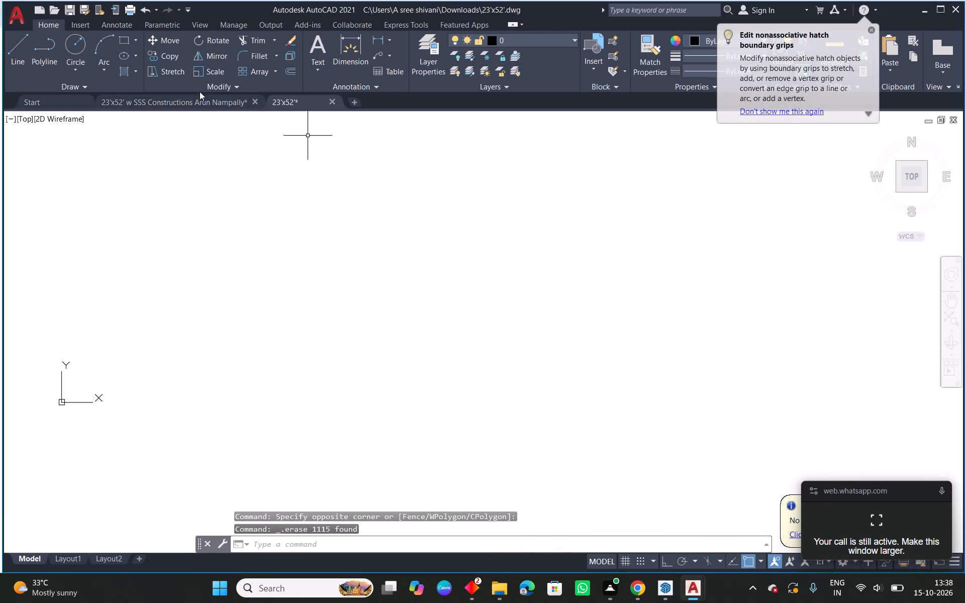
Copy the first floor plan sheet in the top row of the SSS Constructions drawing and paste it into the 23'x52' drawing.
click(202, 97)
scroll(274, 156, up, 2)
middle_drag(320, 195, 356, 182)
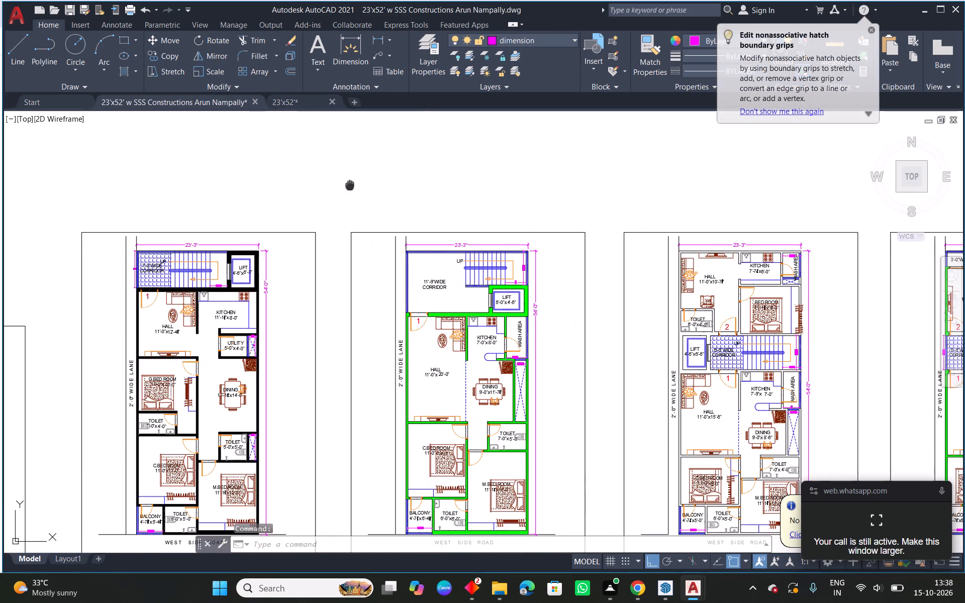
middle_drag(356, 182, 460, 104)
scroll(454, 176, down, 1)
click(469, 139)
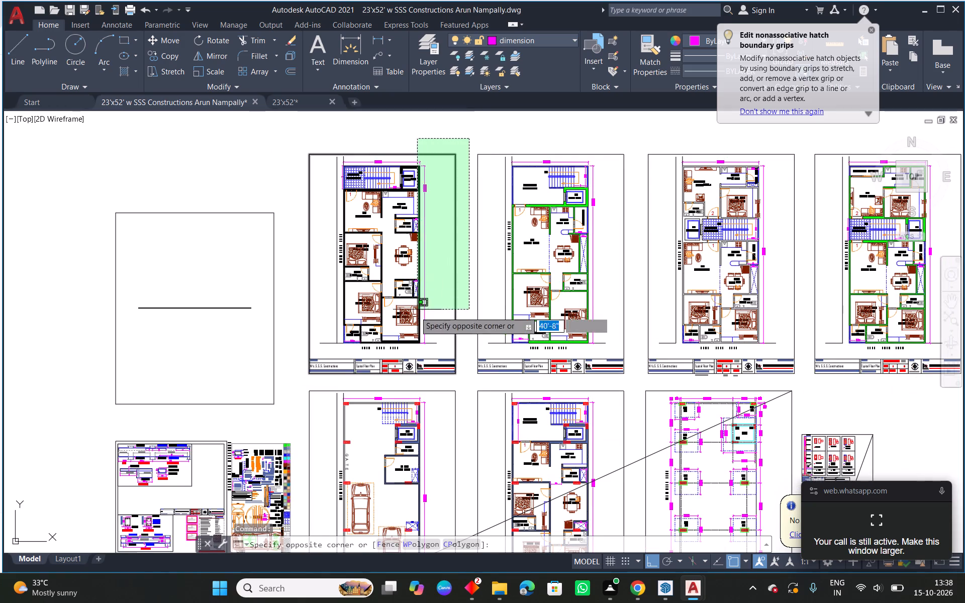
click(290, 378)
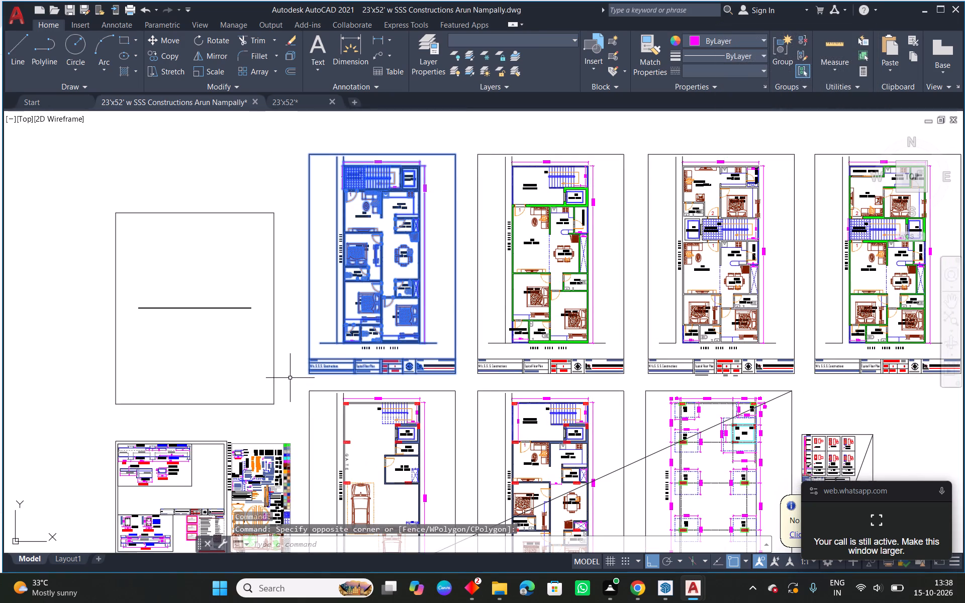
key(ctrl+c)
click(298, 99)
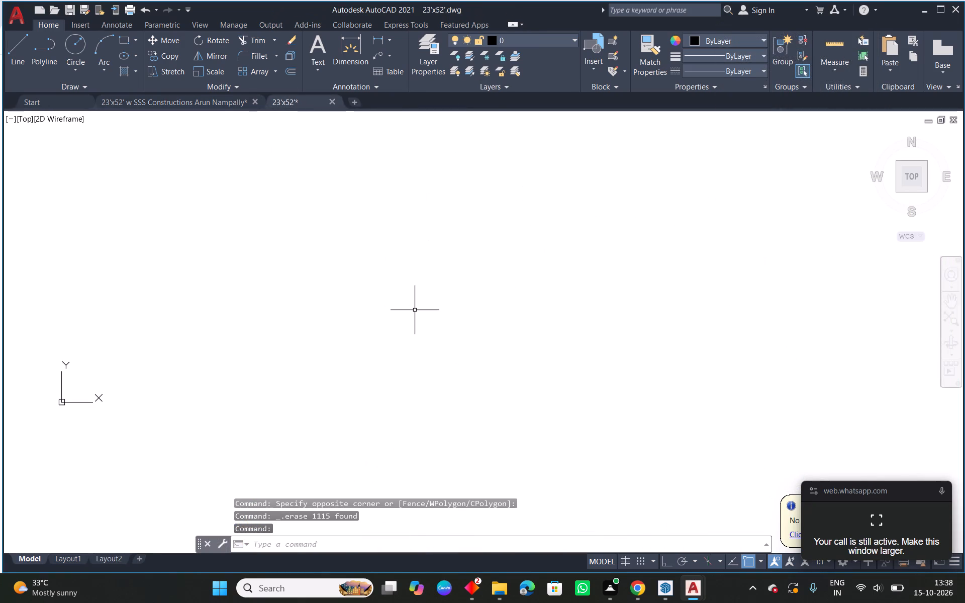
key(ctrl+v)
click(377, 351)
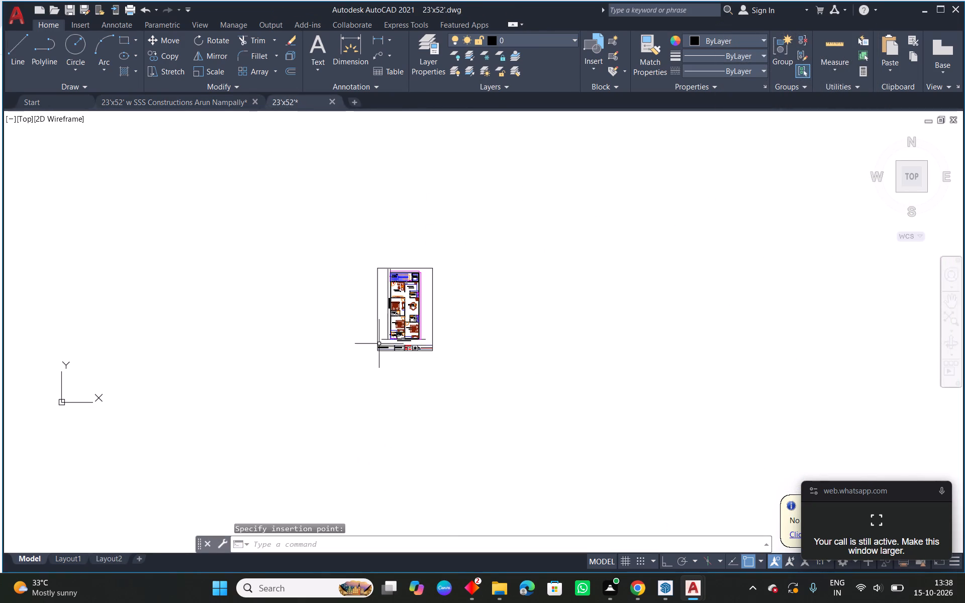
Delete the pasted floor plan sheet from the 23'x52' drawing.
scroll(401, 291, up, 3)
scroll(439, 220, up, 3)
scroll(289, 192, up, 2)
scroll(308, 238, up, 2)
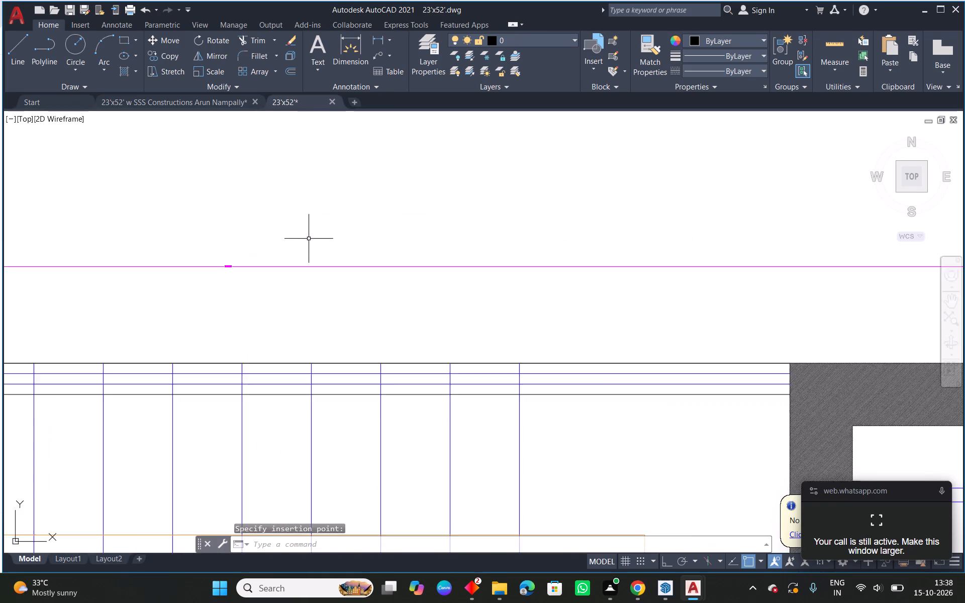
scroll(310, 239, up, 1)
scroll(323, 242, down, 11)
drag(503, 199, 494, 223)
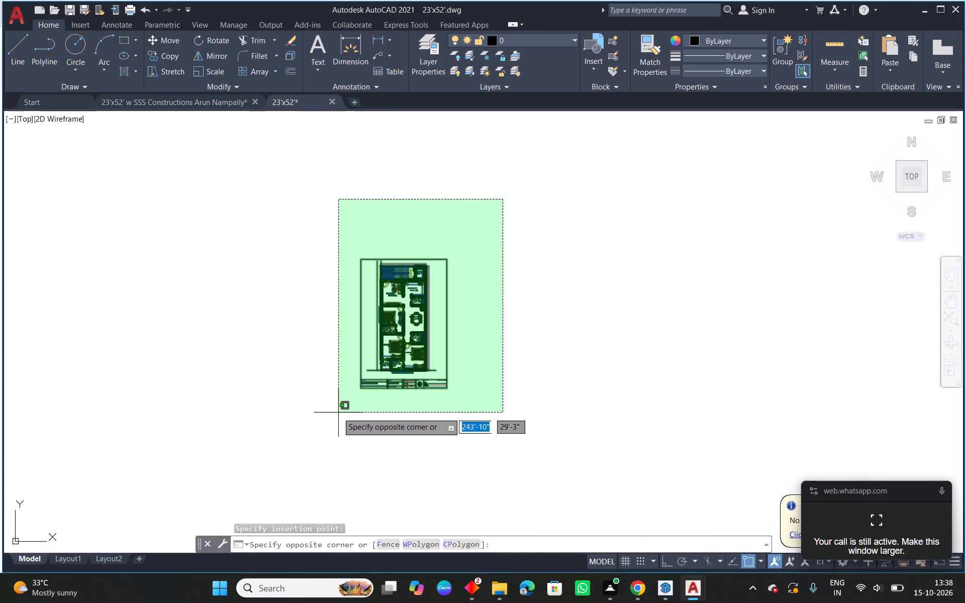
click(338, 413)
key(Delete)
Review the ISO-25 dimension style's symbols and arrows, text, fit and primary units settings, and leave the Dimension Style Manager.
text(d)
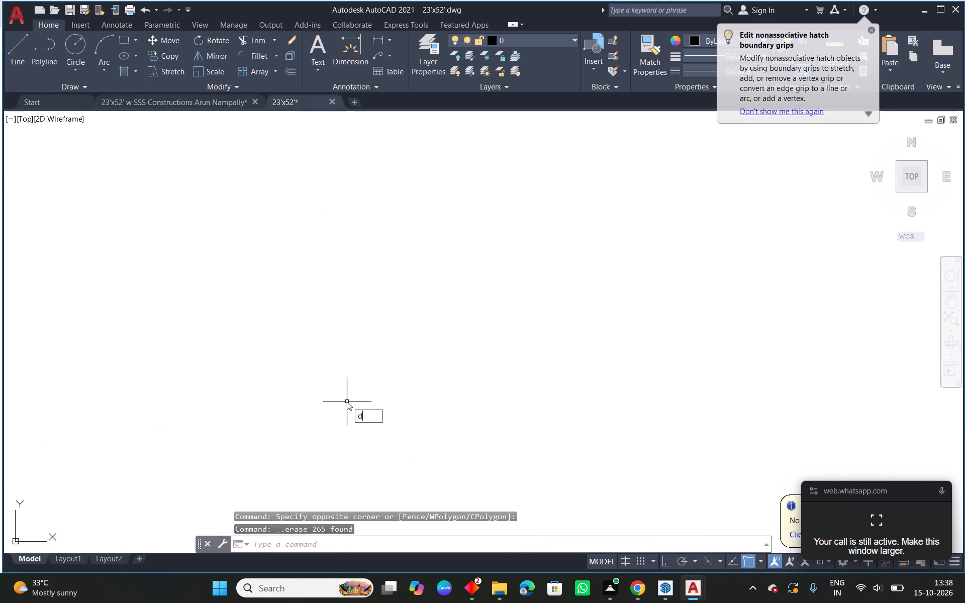
key(space)
click(618, 265)
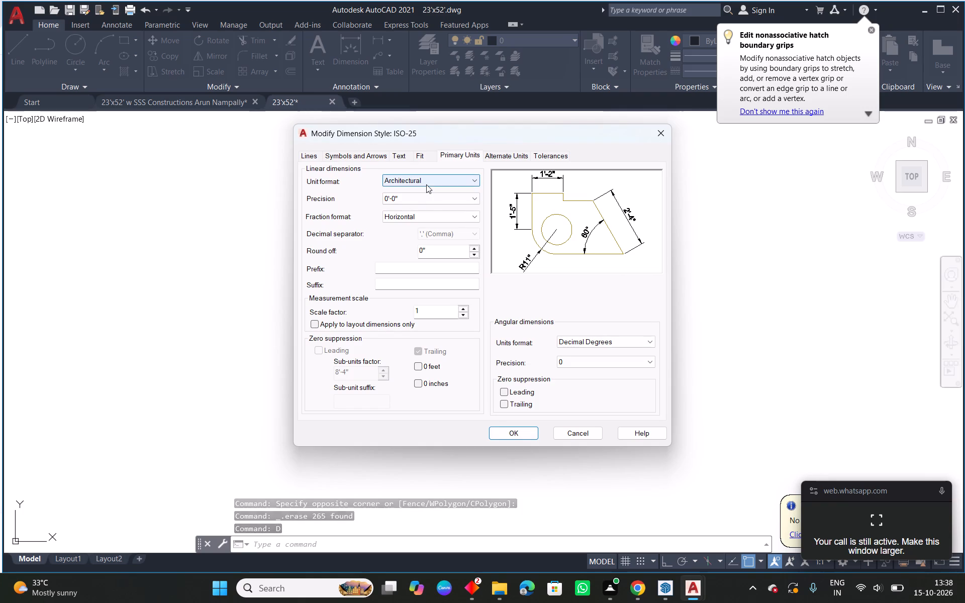
click(509, 433)
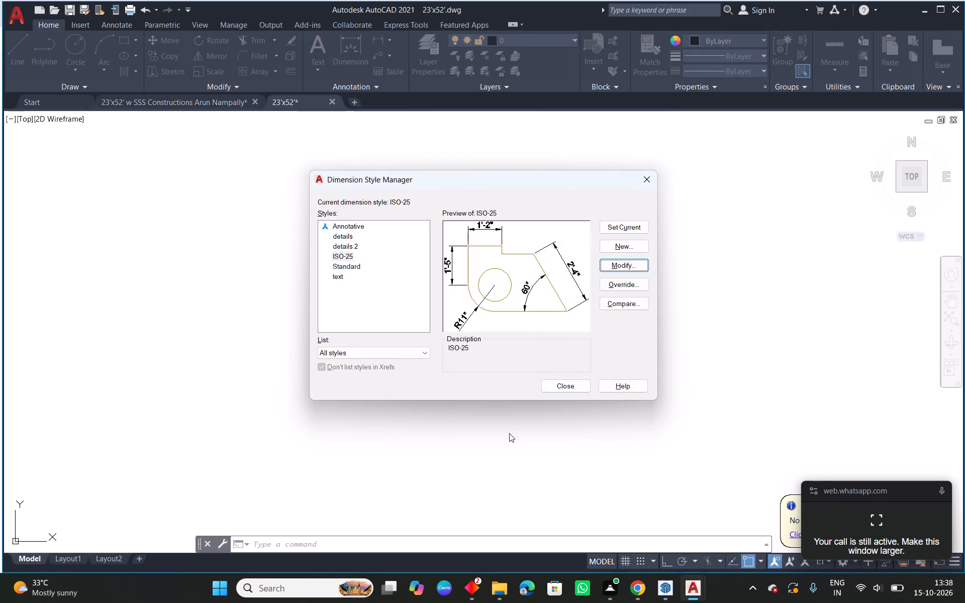
click(619, 269)
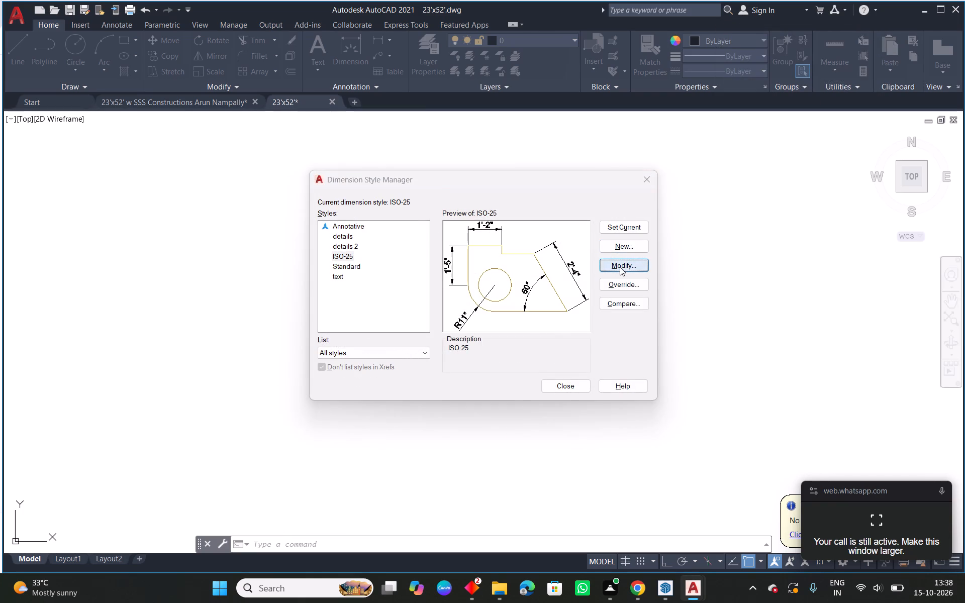
click(620, 266)
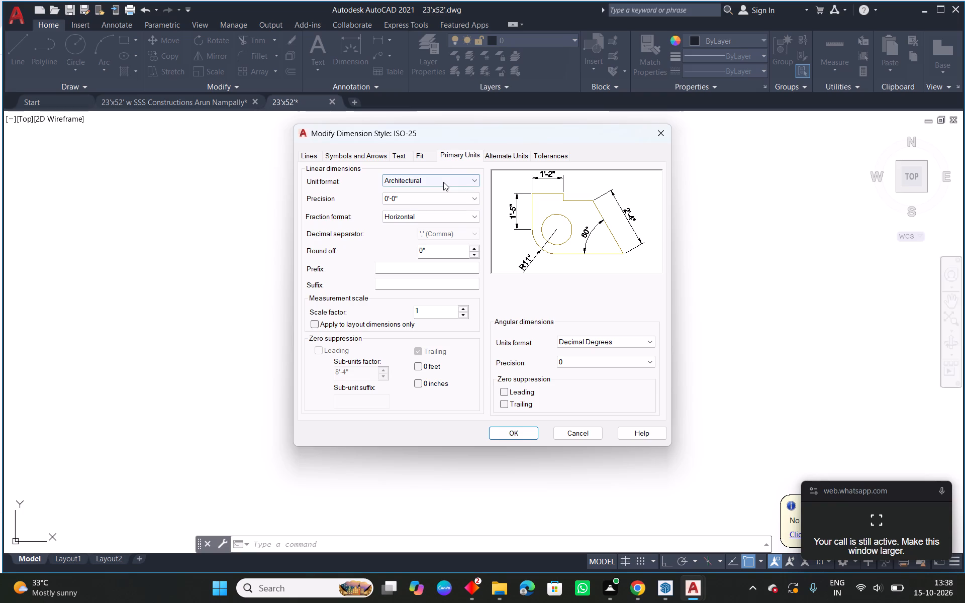
click(377, 158)
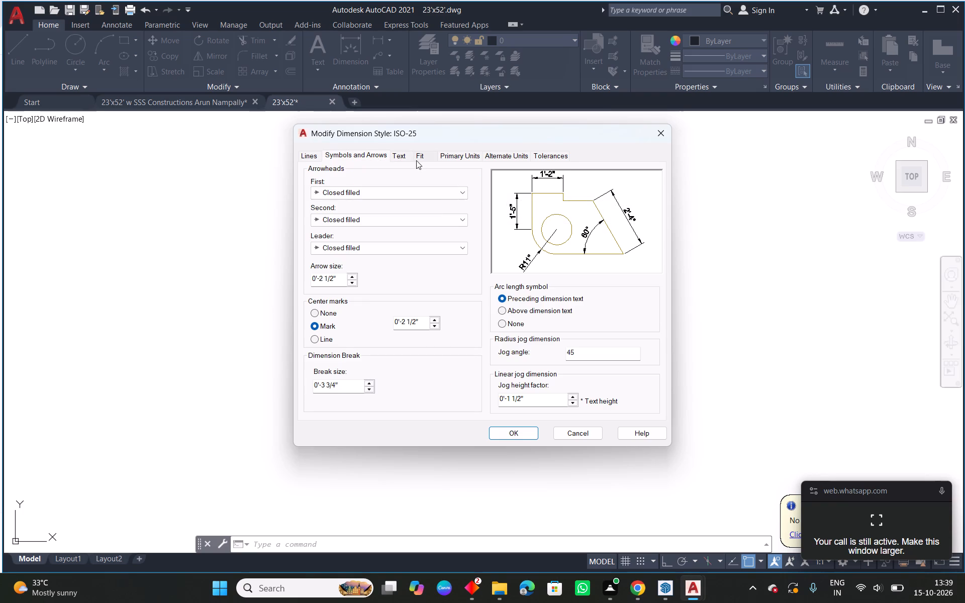
click(396, 157)
click(414, 157)
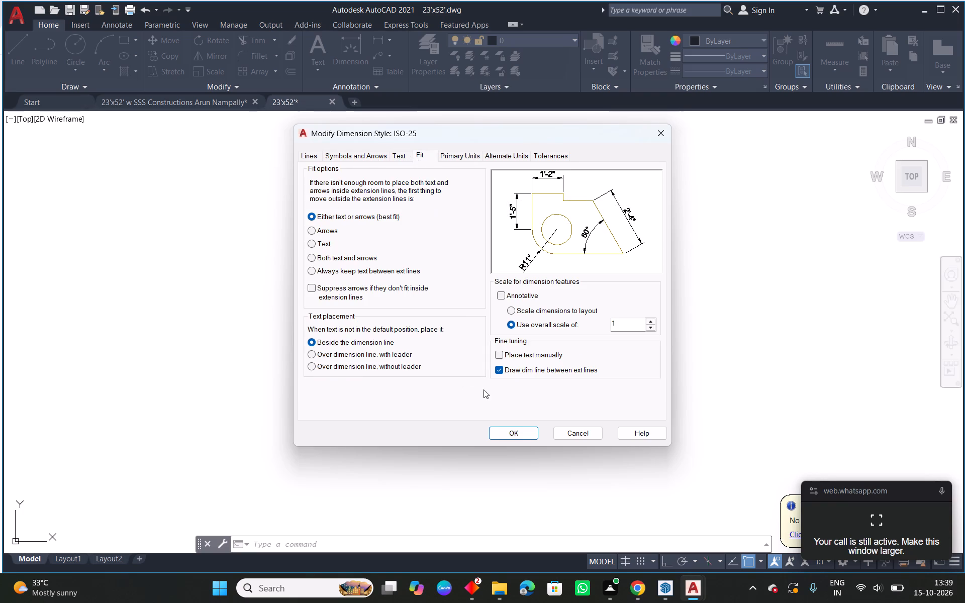
click(453, 161)
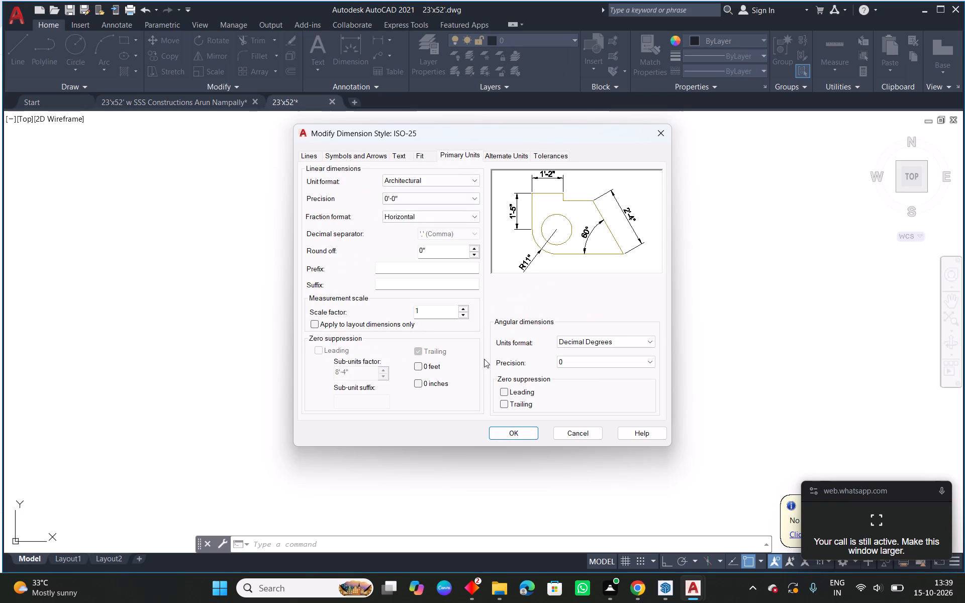
click(508, 433)
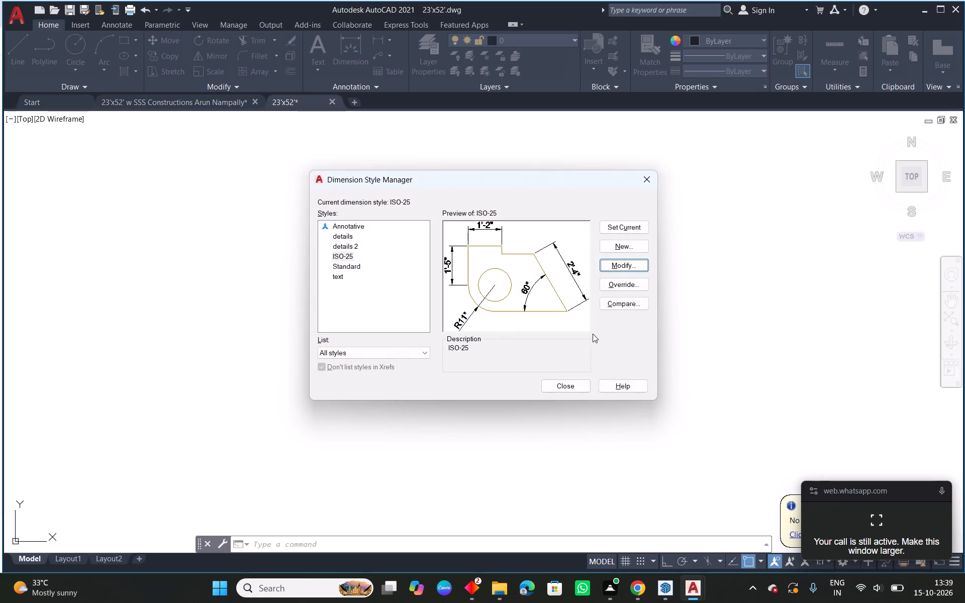
click(641, 181)
Set the drawing's insertion scale units to Inches.
text(un)
key(space)
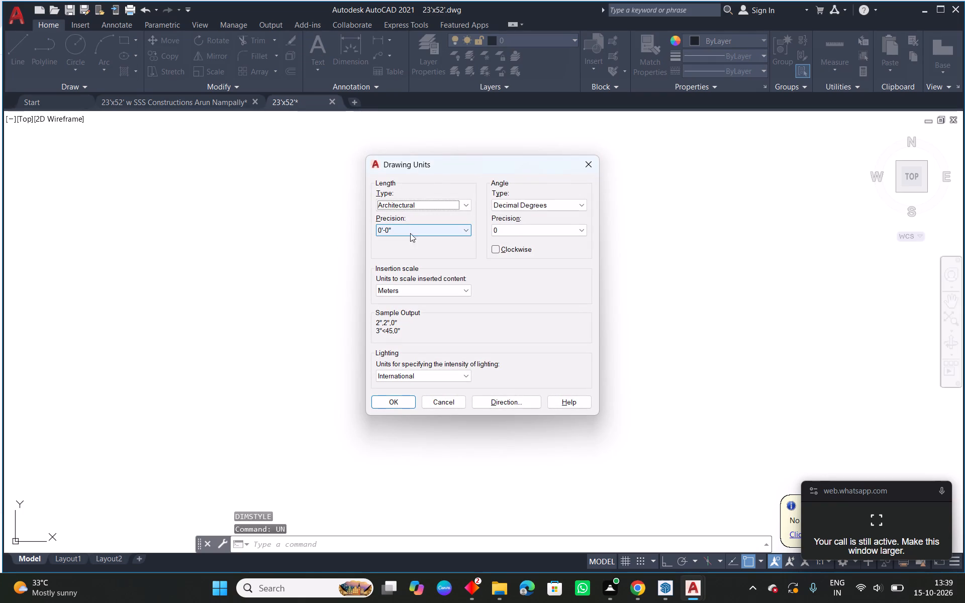
click(424, 291)
click(403, 311)
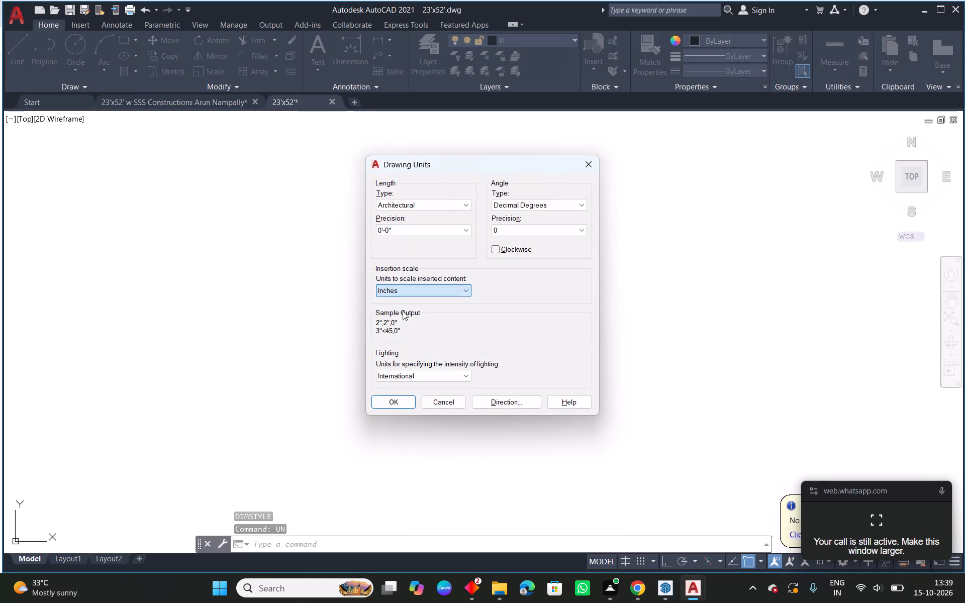
click(401, 405)
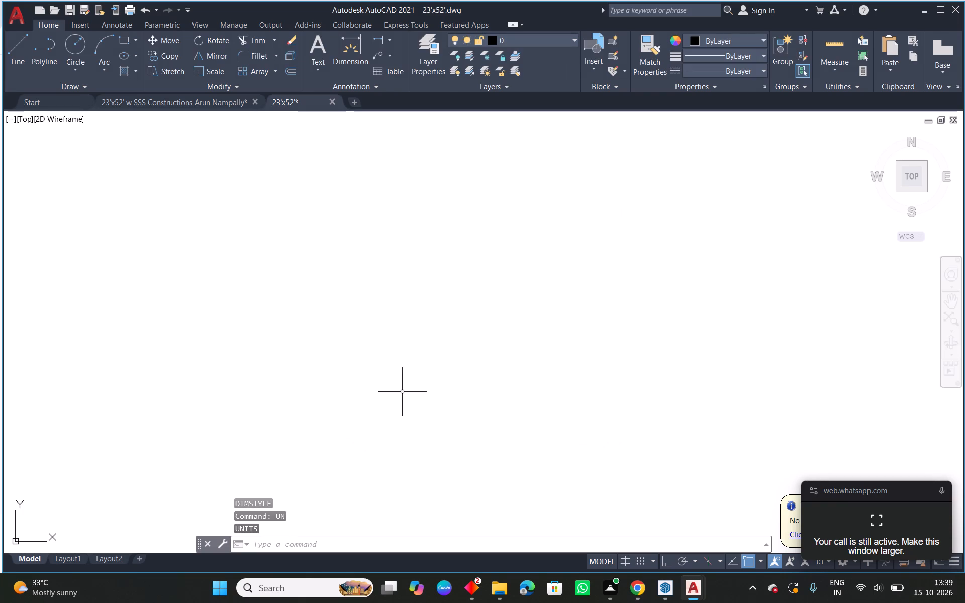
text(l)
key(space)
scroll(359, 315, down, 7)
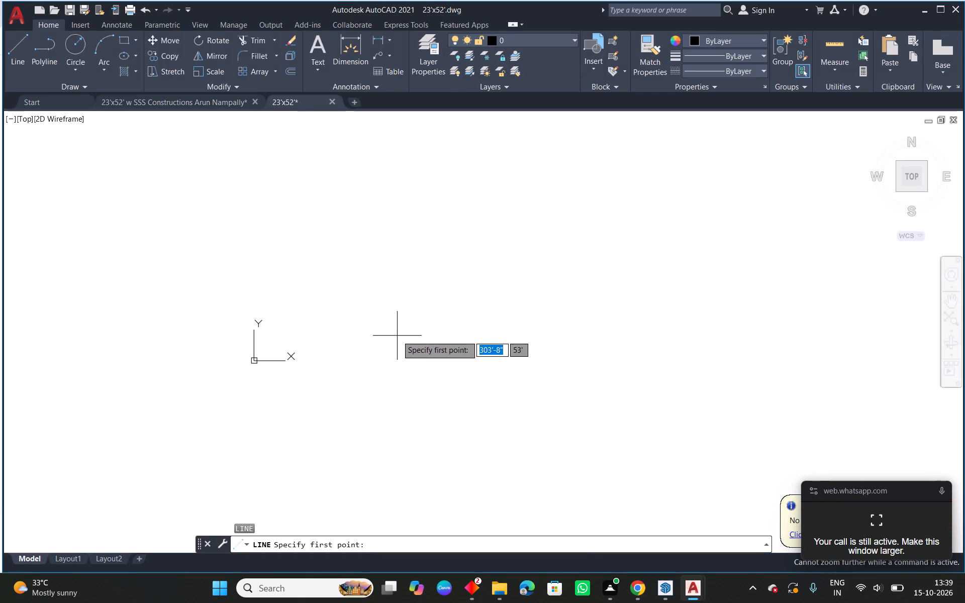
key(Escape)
Copy the first top-row floor plan sheet from the SSS Constructions drawing again and paste it into the 23'x52' drawing.
click(204, 104)
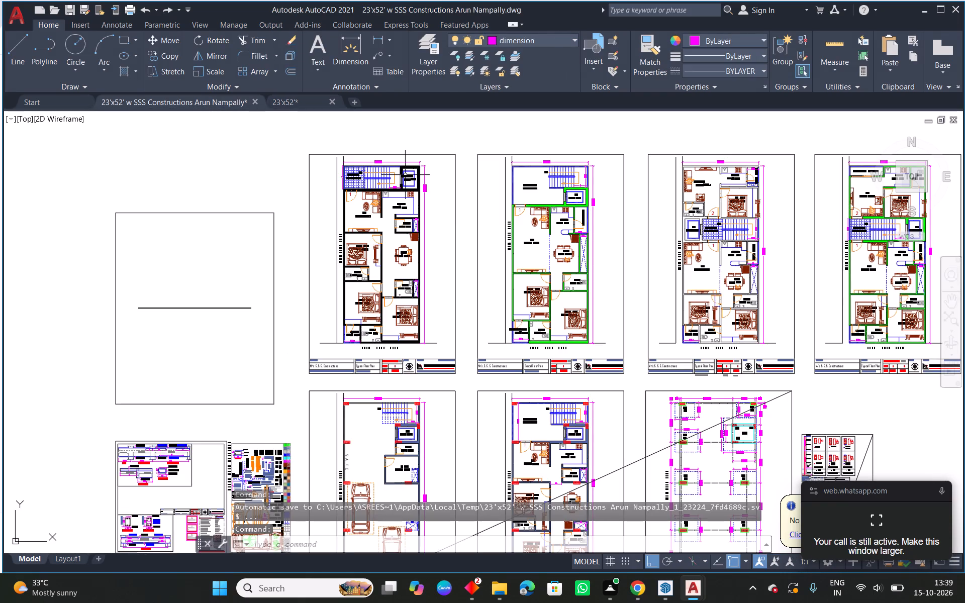
click(461, 145)
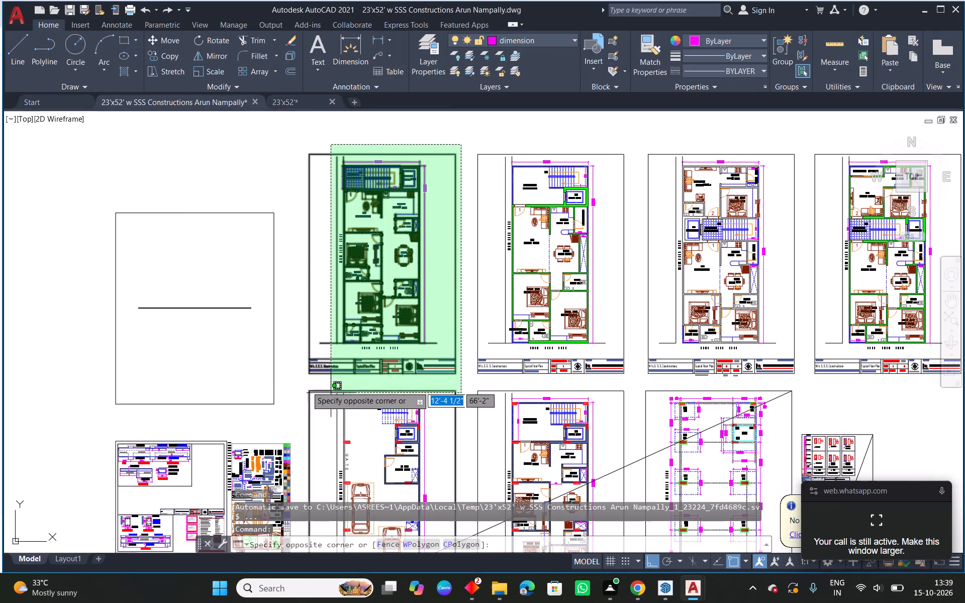
click(290, 382)
key(ctrl+c)
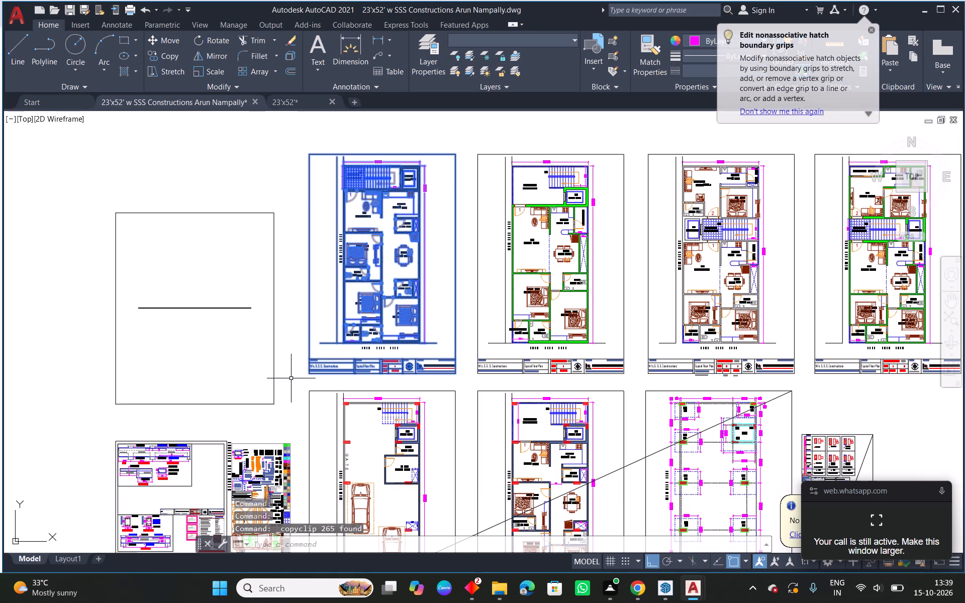
click(301, 99)
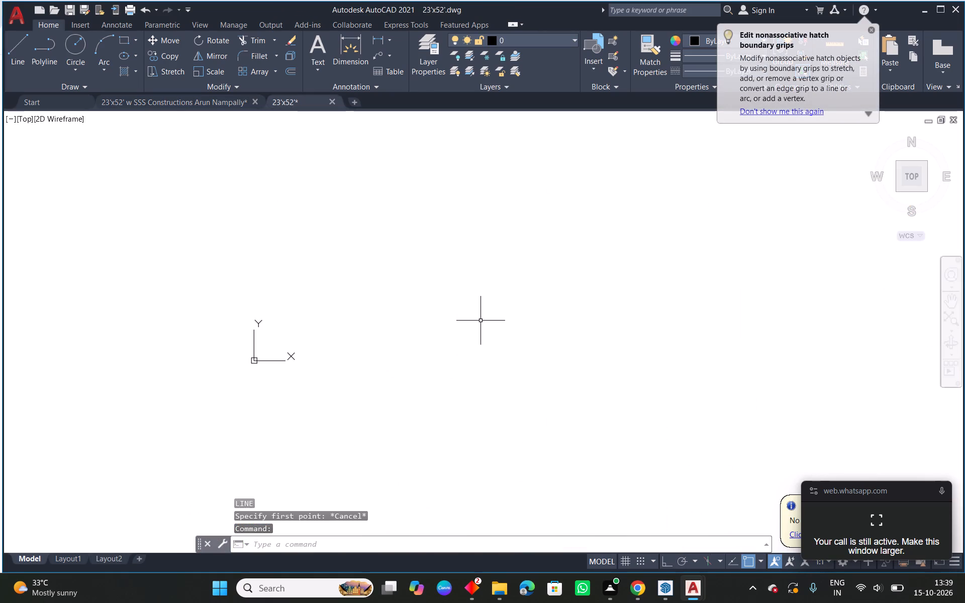
key(ctrl+v)
click(414, 329)
Match the properties of the 7' corridor dimension onto the overall width dimension above the staircase and lift.
scroll(424, 325, up, 4)
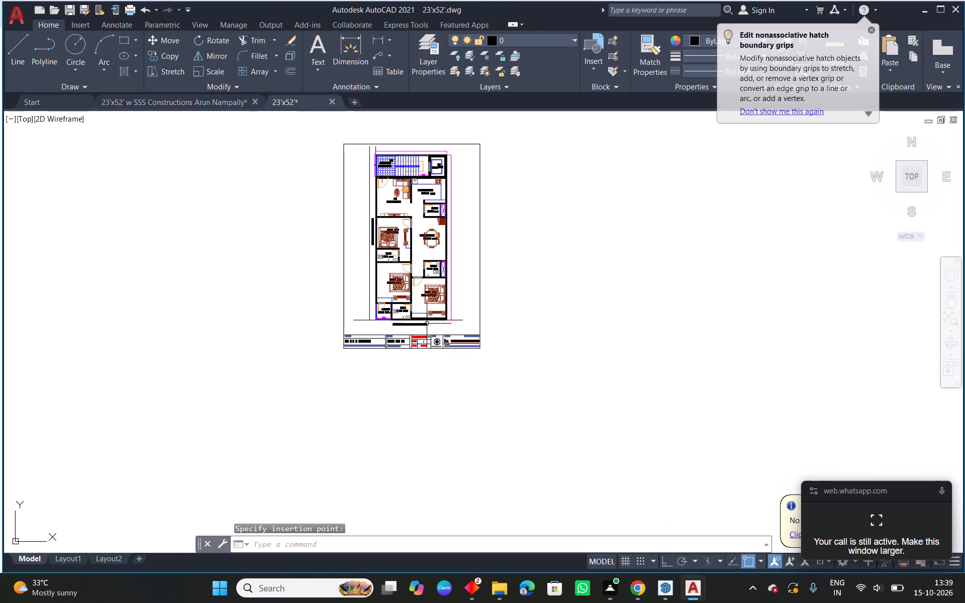
middle_drag(514, 312, 419, 350)
middle_drag(441, 349, 652, 337)
scroll(635, 185, up, 3)
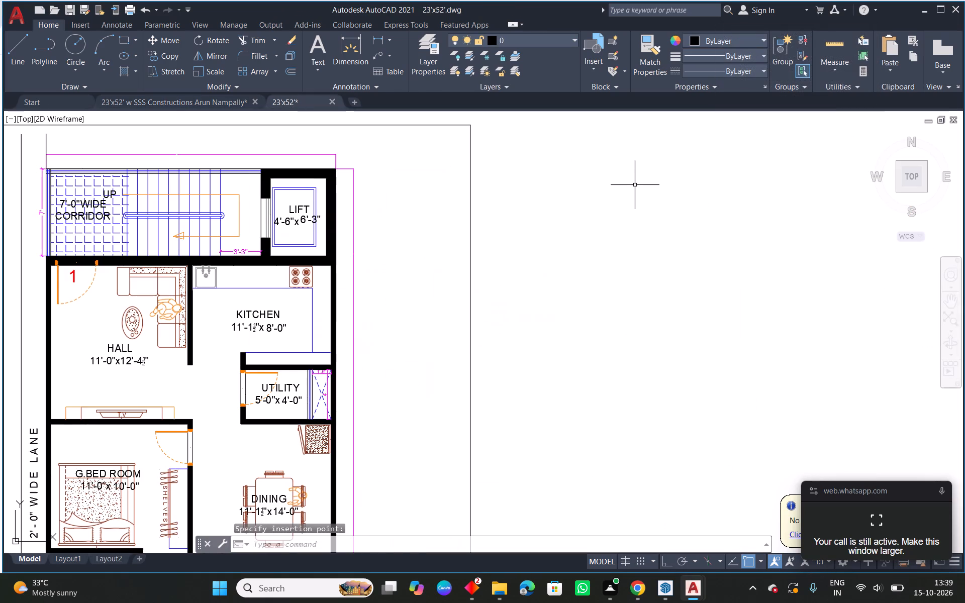
middle_drag(670, 212, 665, 211)
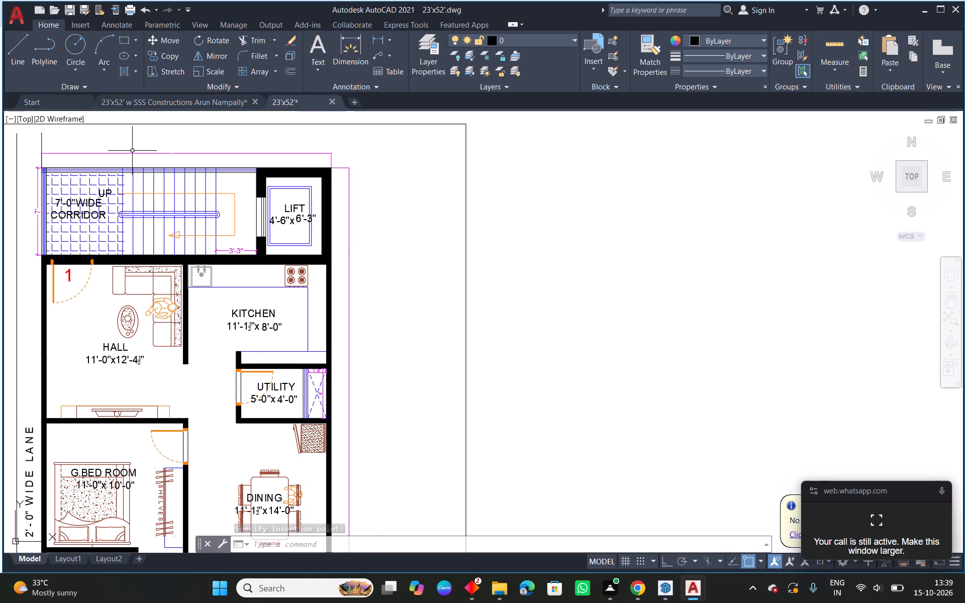
middle_drag(156, 160, 184, 157)
middle_drag(213, 193, 320, 182)
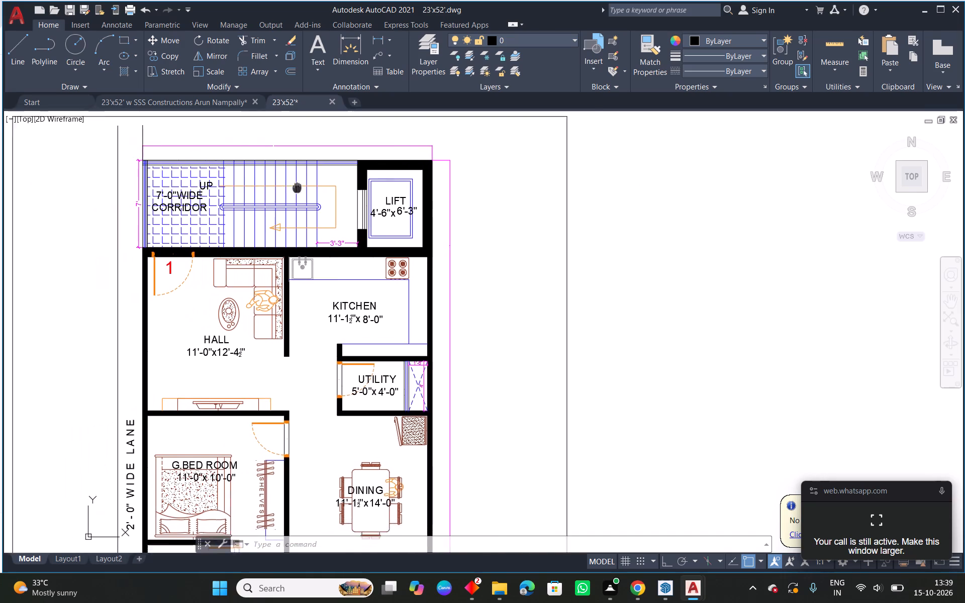
middle_drag(320, 182, 342, 179)
scroll(356, 161, up, 2)
middle_drag(316, 144, 459, 286)
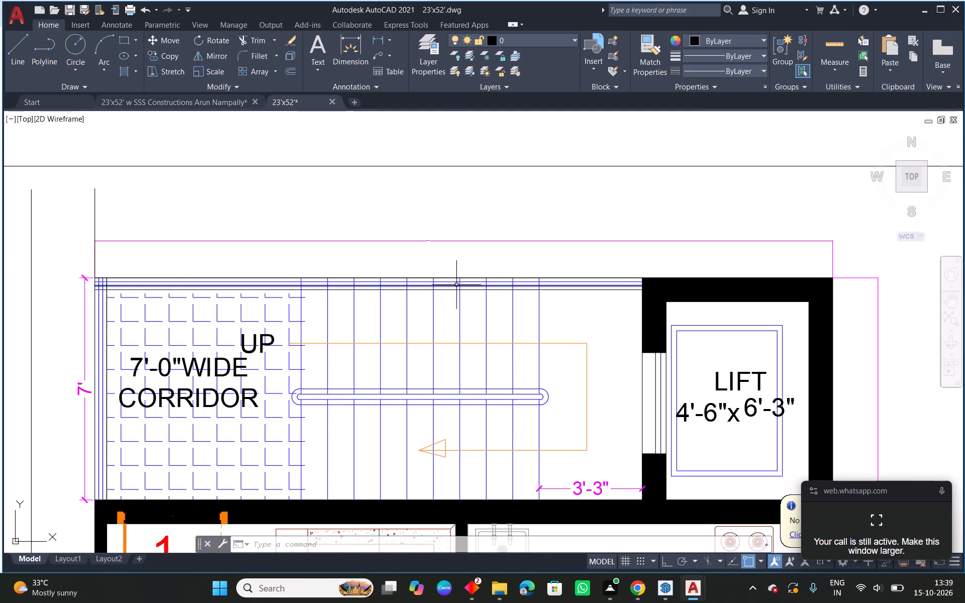
text(ma)
key(space)
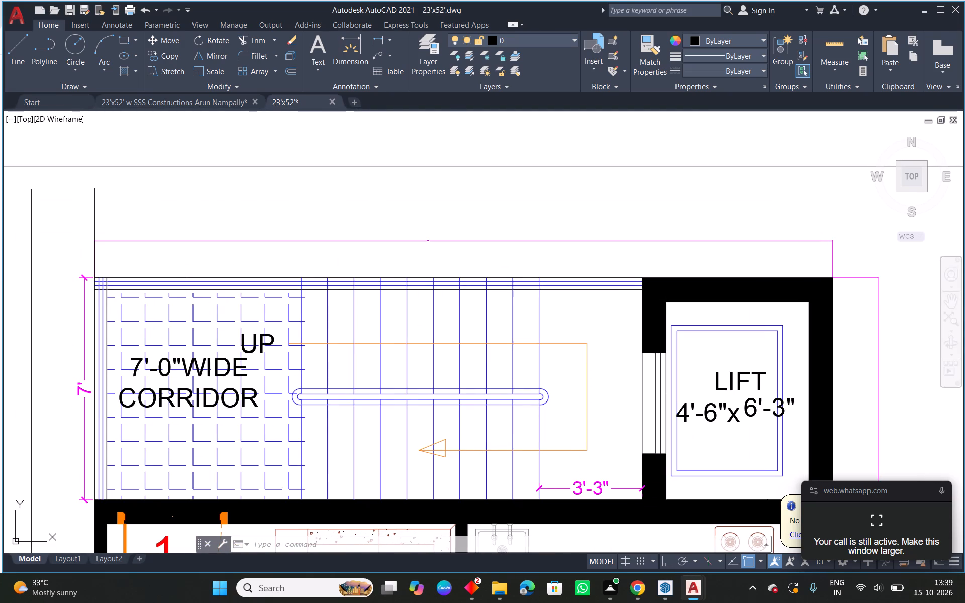
click(86, 390)
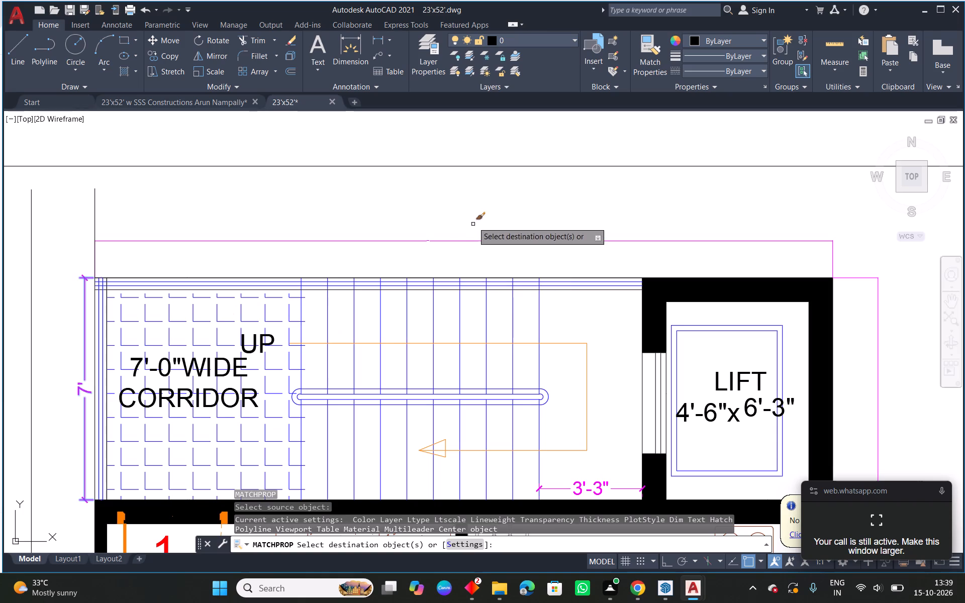
drag(442, 243, 413, 242)
click(454, 229)
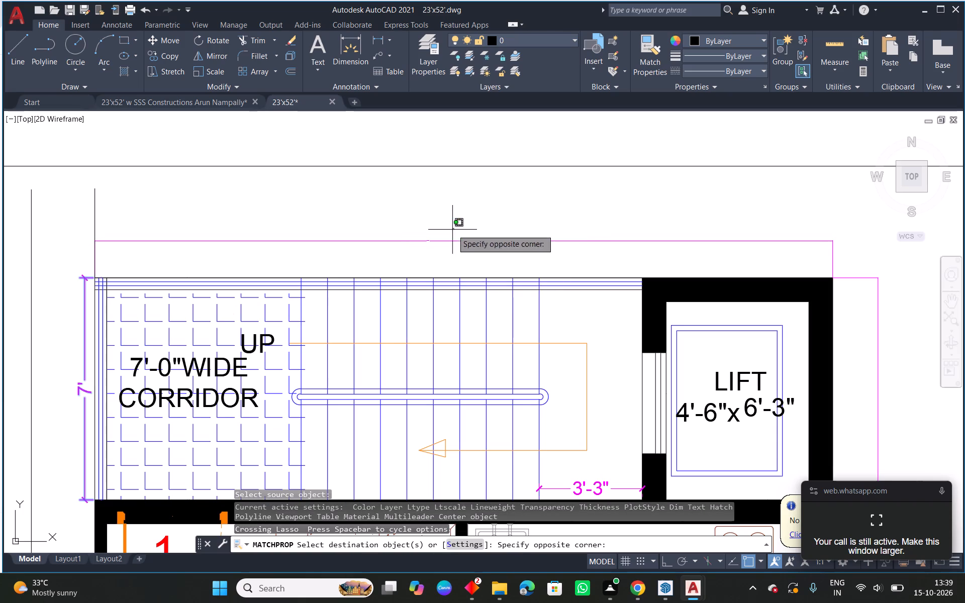
click(418, 252)
Apply the same matched properties to the overall length dimension running beside the kitchen and dining side of the plan.
scroll(470, 215, down, 3)
middle_drag(743, 361, 653, 167)
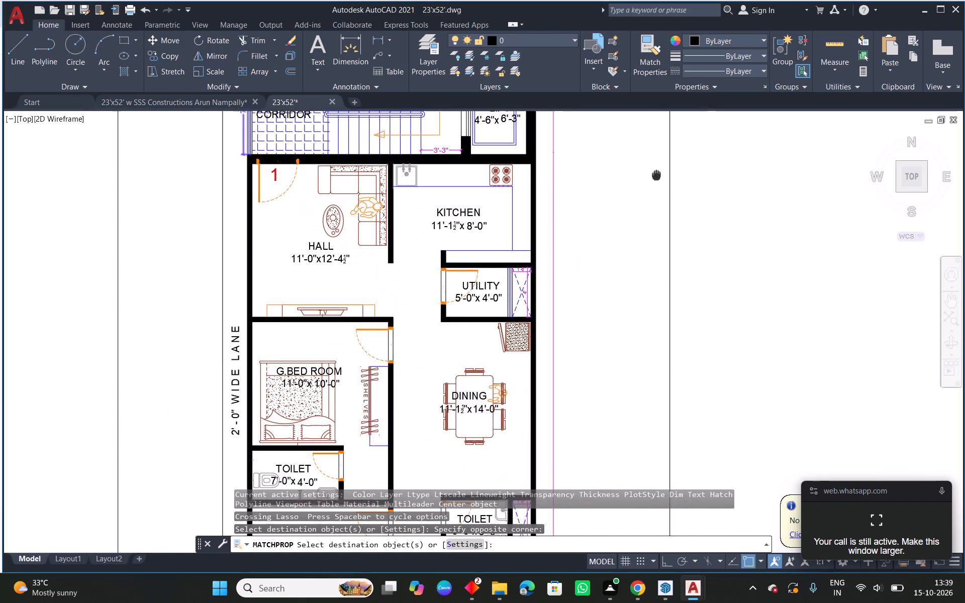
middle_drag(653, 167, 653, 165)
click(559, 208)
click(538, 242)
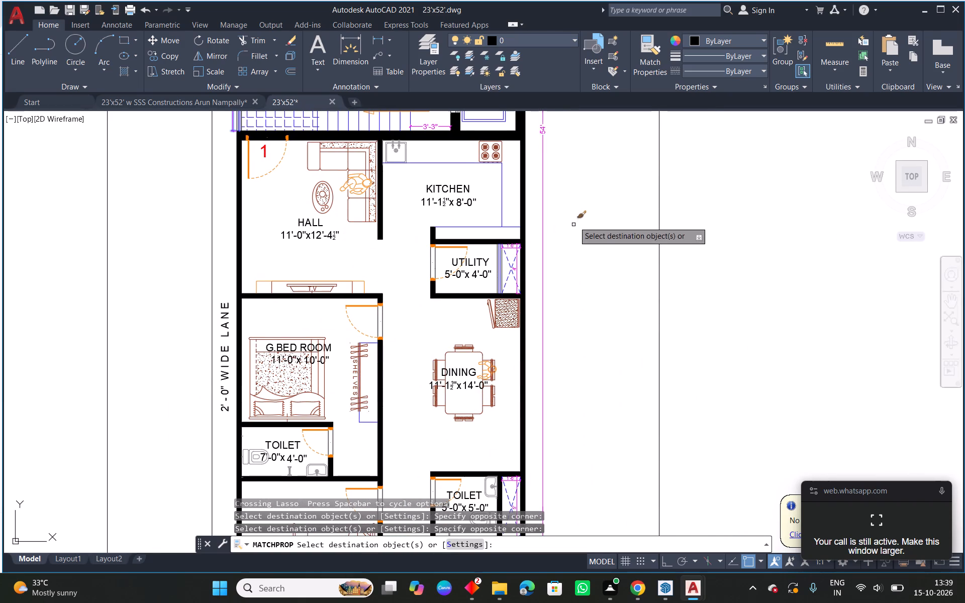
middle_drag(574, 222, 575, 295)
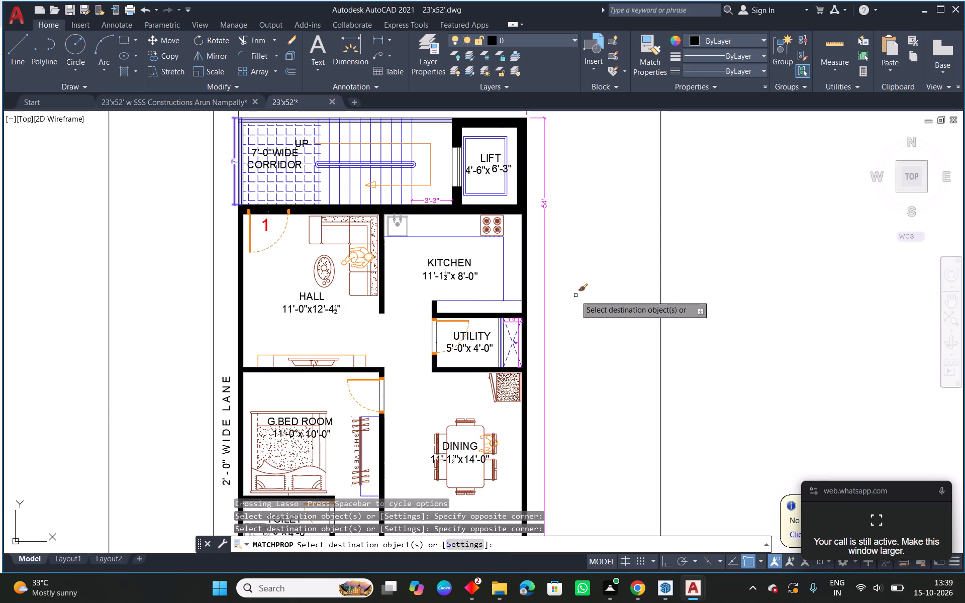
End the property matching and delete the sheet border and title block surrounding the floor plan.
scroll(575, 295, down, 1)
middle_drag(585, 333, 576, 237)
middle_drag(576, 237, 549, 285)
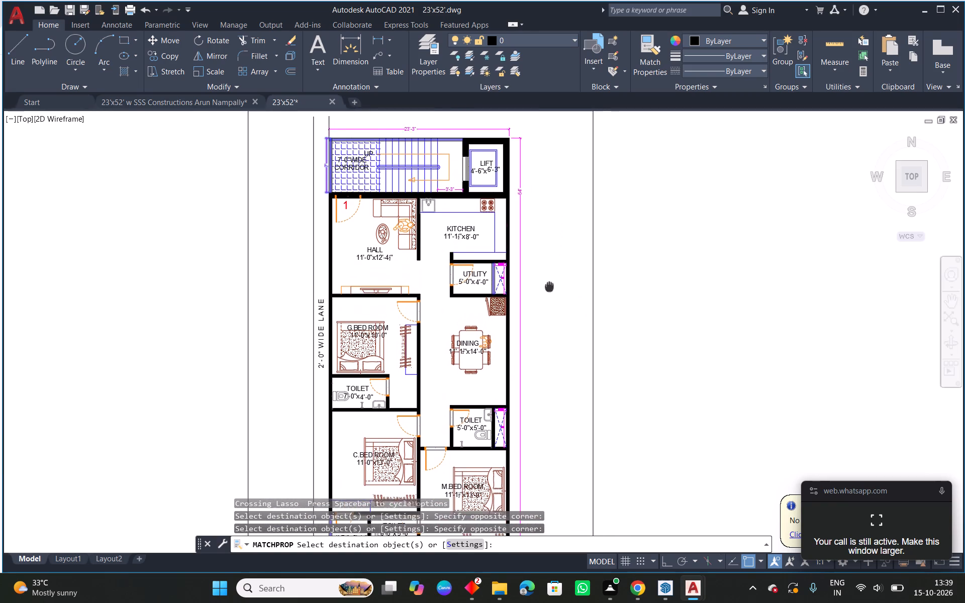
middle_drag(549, 285, 547, 291)
right_click(551, 248)
click(587, 255)
middle_drag(582, 300, 569, 122)
scroll(569, 122, down, 2)
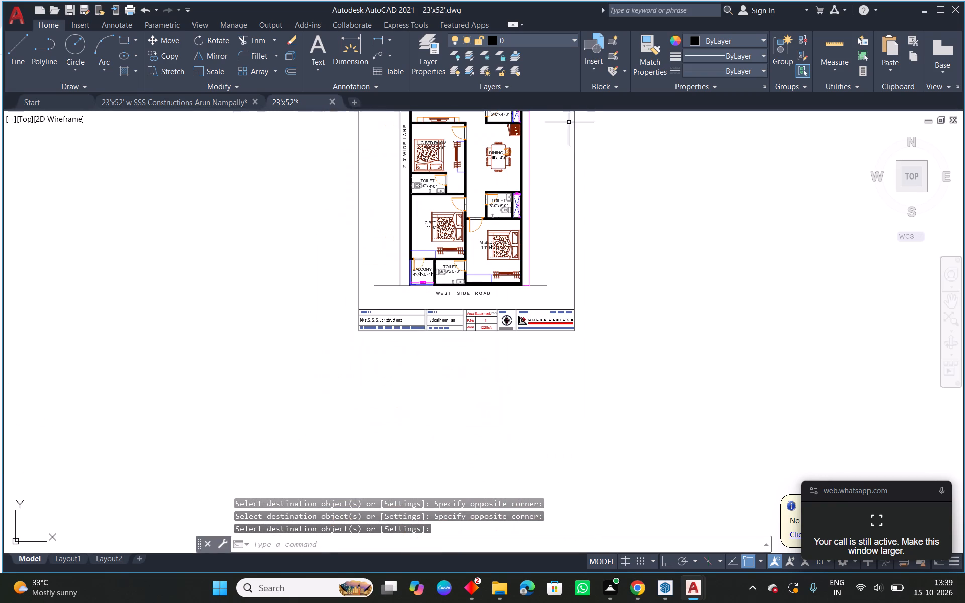
drag(649, 369, 644, 360)
click(356, 299)
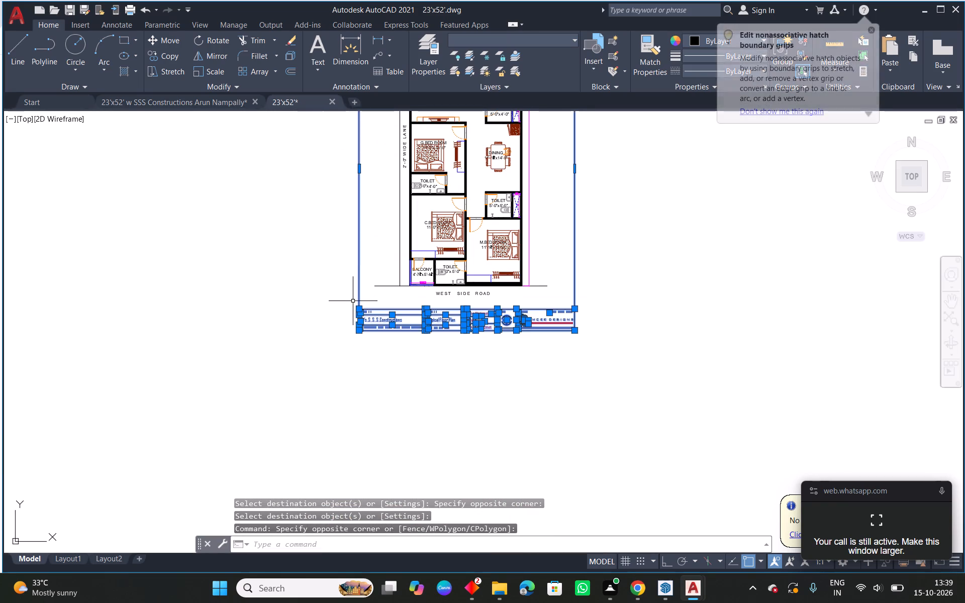
key(Delete)
Draw a 23'3" horizontal line in the empty space beside the staircase and lift end of the plan, with Ortho on.
middle_drag(586, 233, 429, 367)
scroll(333, 103, up, 1)
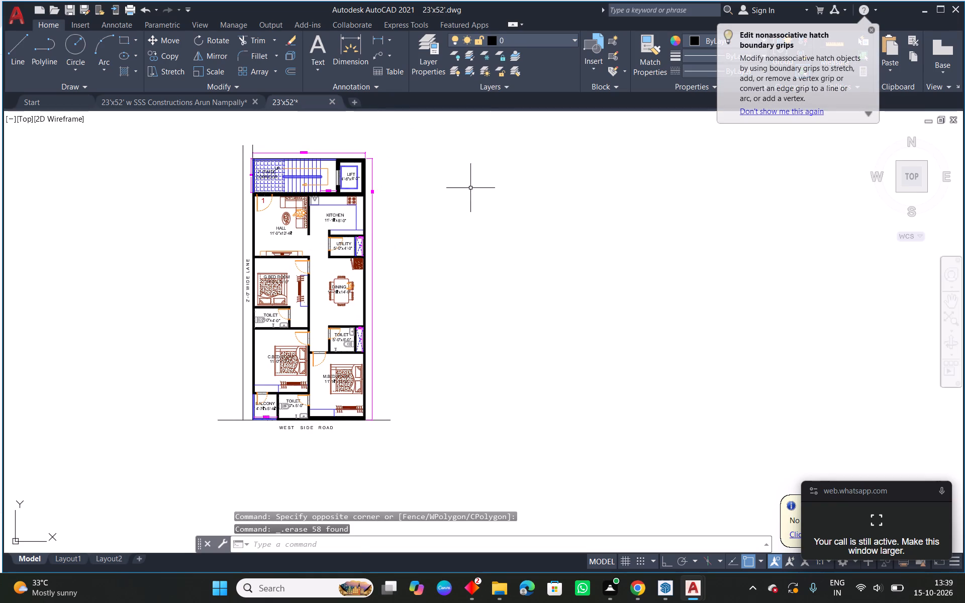
scroll(388, 175, up, 1)
middle_drag(494, 178, 461, 222)
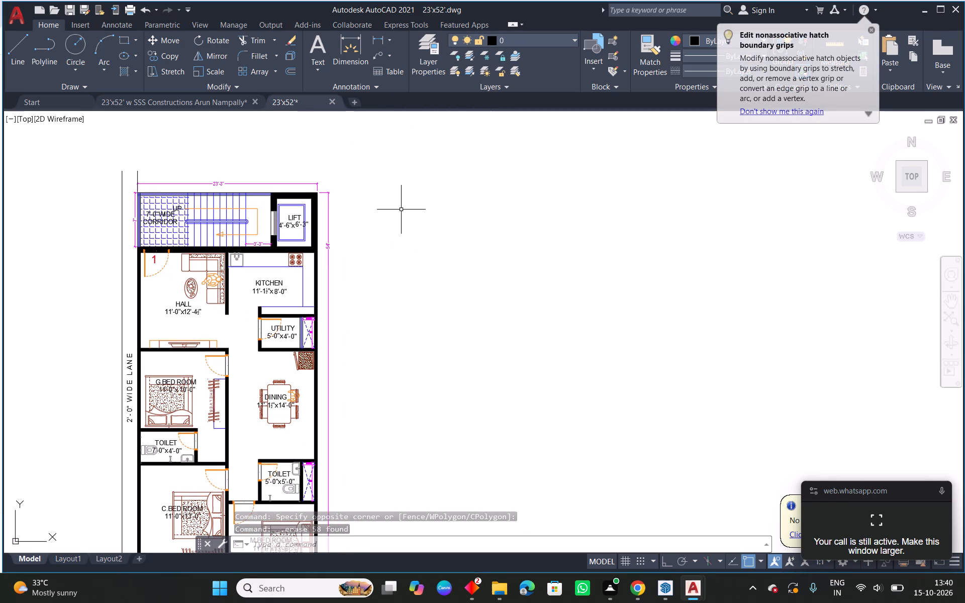
middle_drag(401, 210, 560, 168)
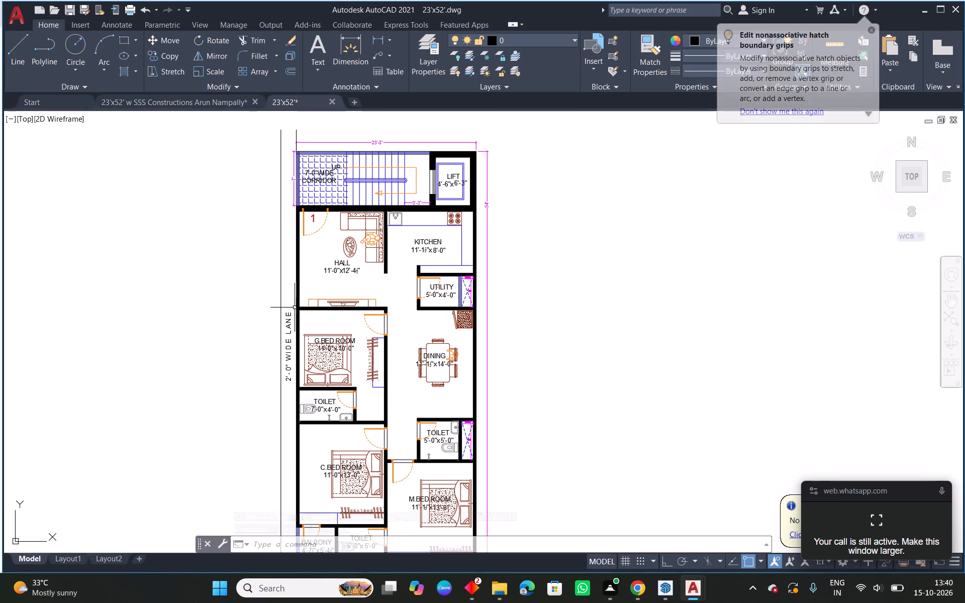
scroll(450, 257, down, 1)
middle_drag(575, 264, 519, 280)
scroll(499, 233, up, 1)
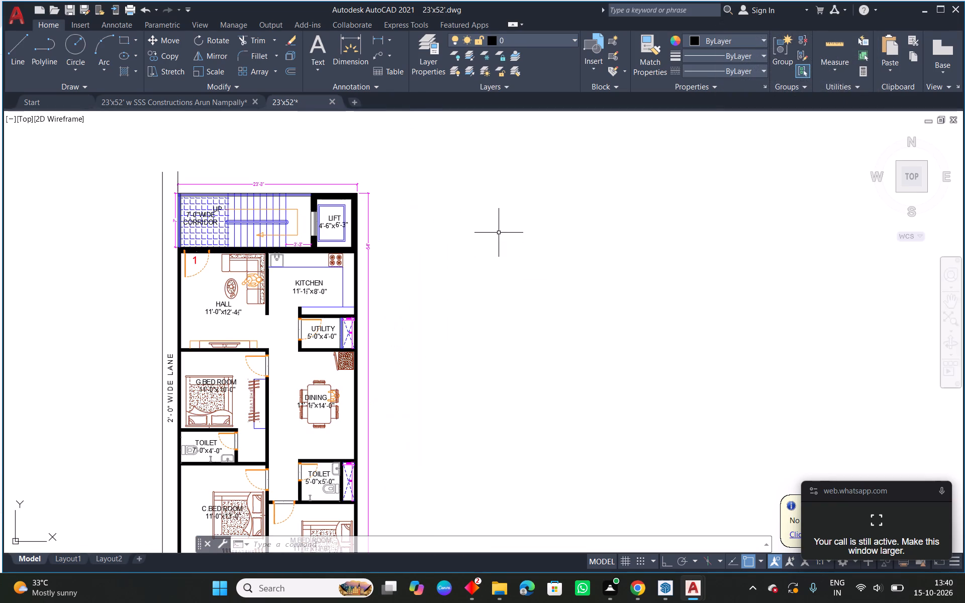
scroll(440, 206, up, 1)
middle_drag(466, 216, 492, 244)
text(l)
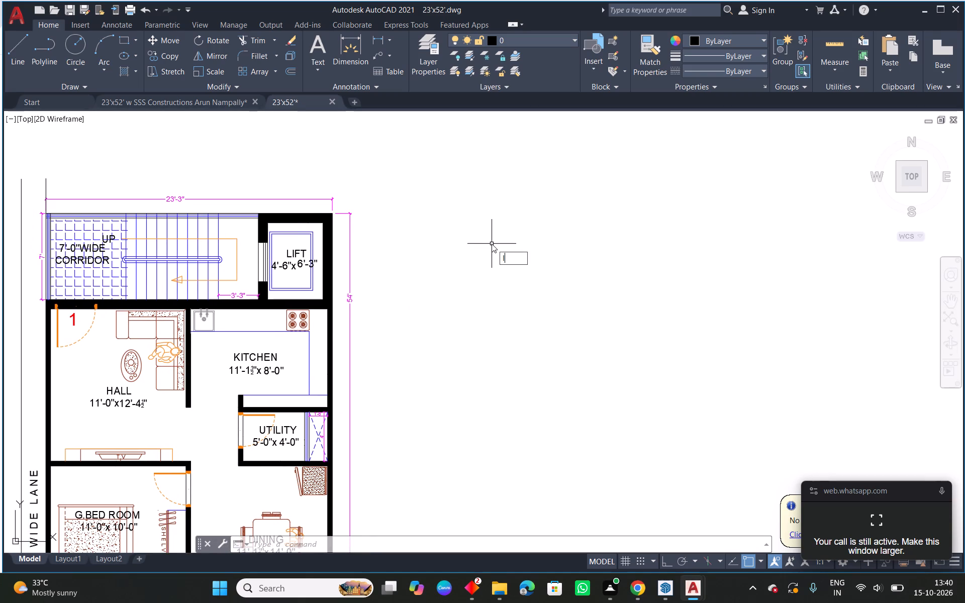
key(space)
click(463, 209)
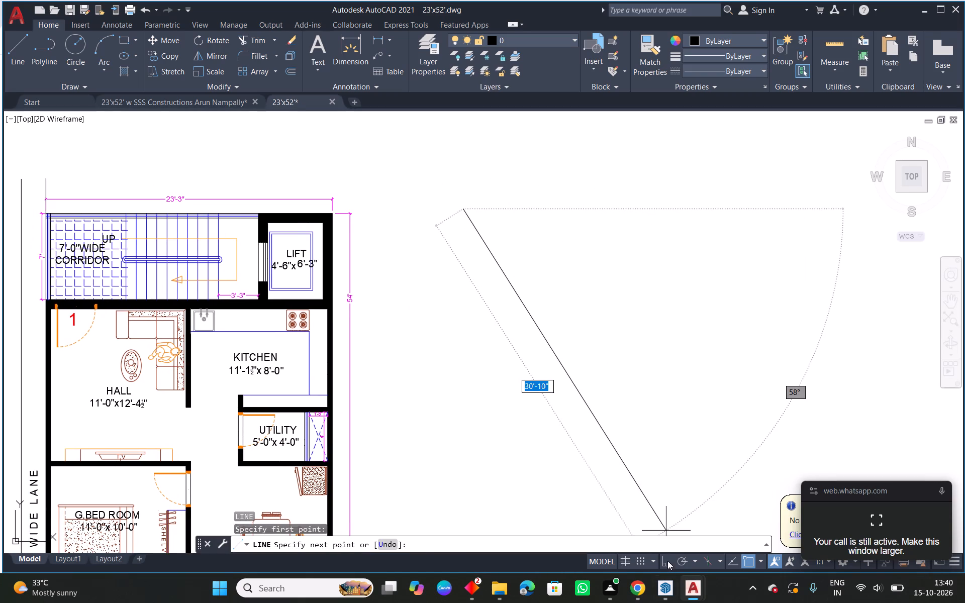
click(664, 559)
text(23)
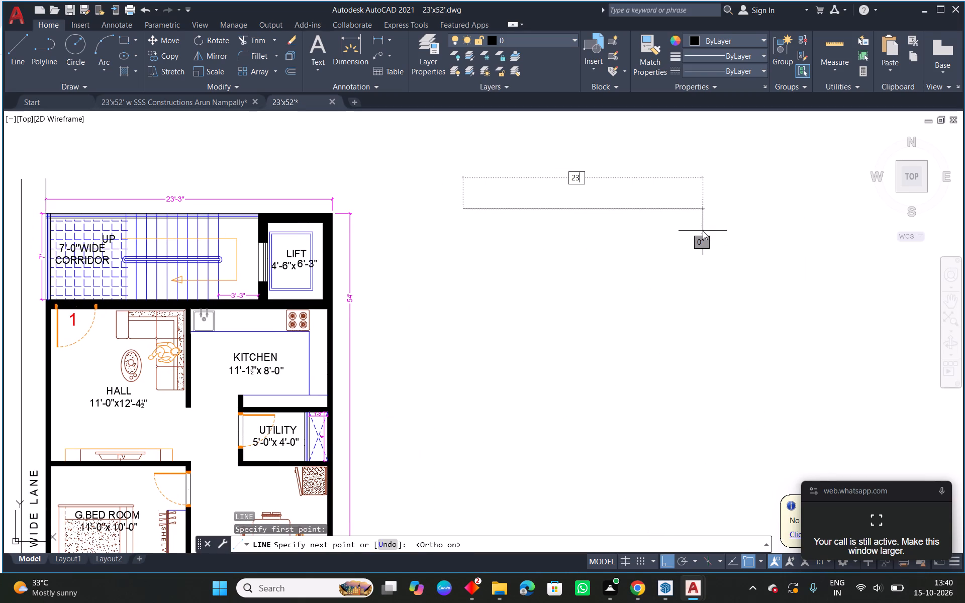
text('')
key(BackSpace)
text(3")
key(Return)
key(Return)
key(Escape)
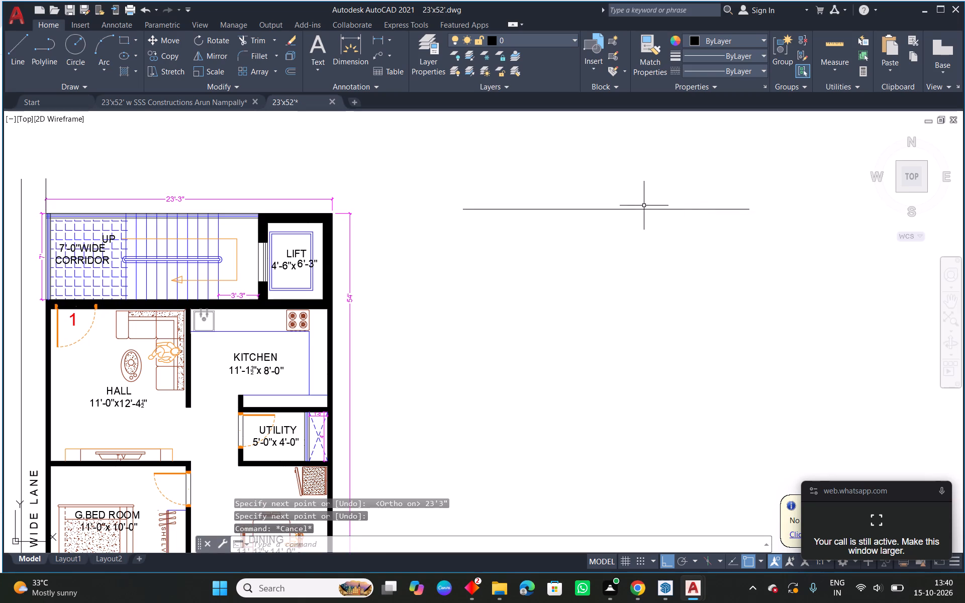
List the new horizontal line's data to check its length.
click(639, 210)
text(li)
key(space)
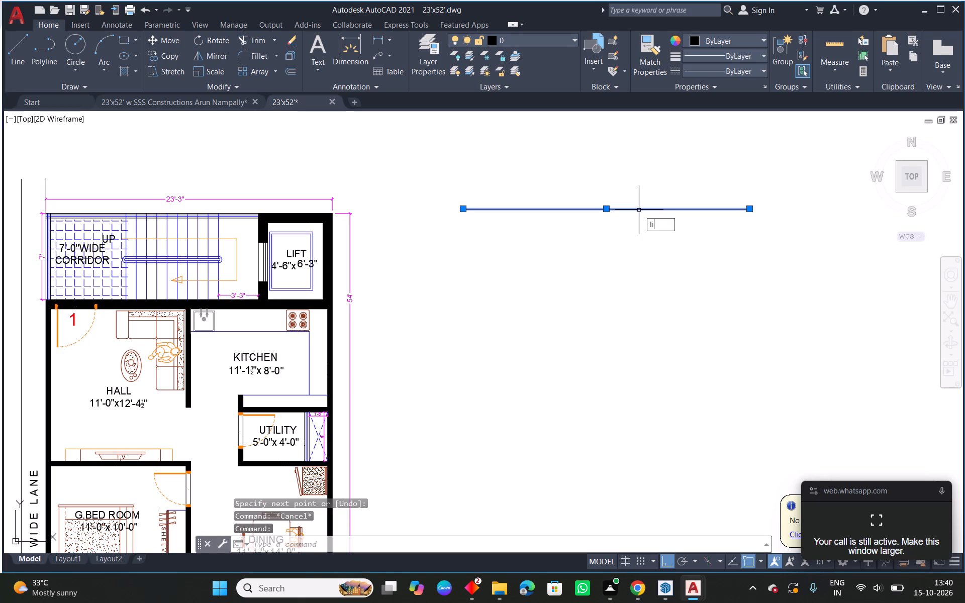
click(532, 259)
key(Escape)
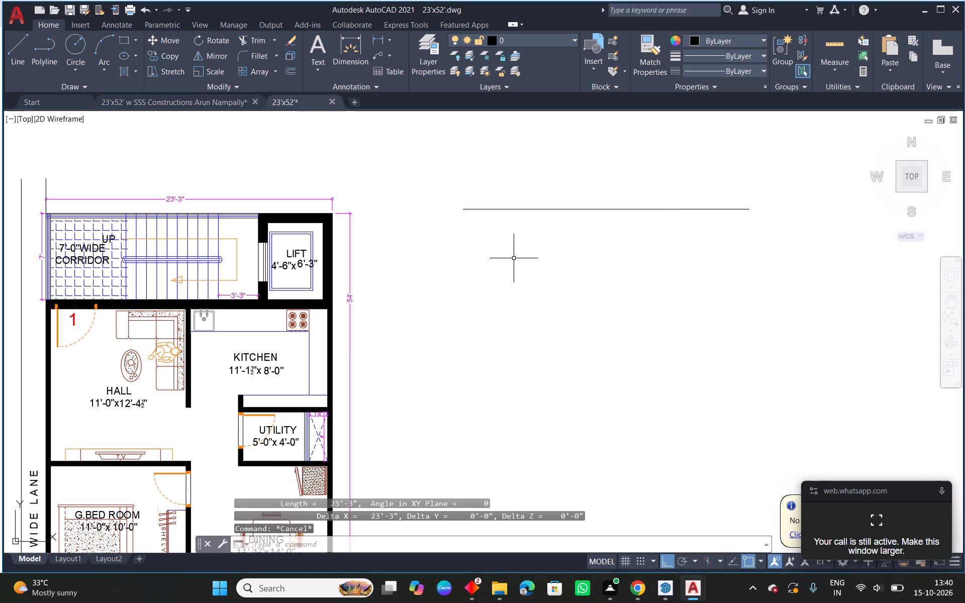
Draw a 54' vertical line downward from the left end of the 23'3" line.
text(l)
key(space)
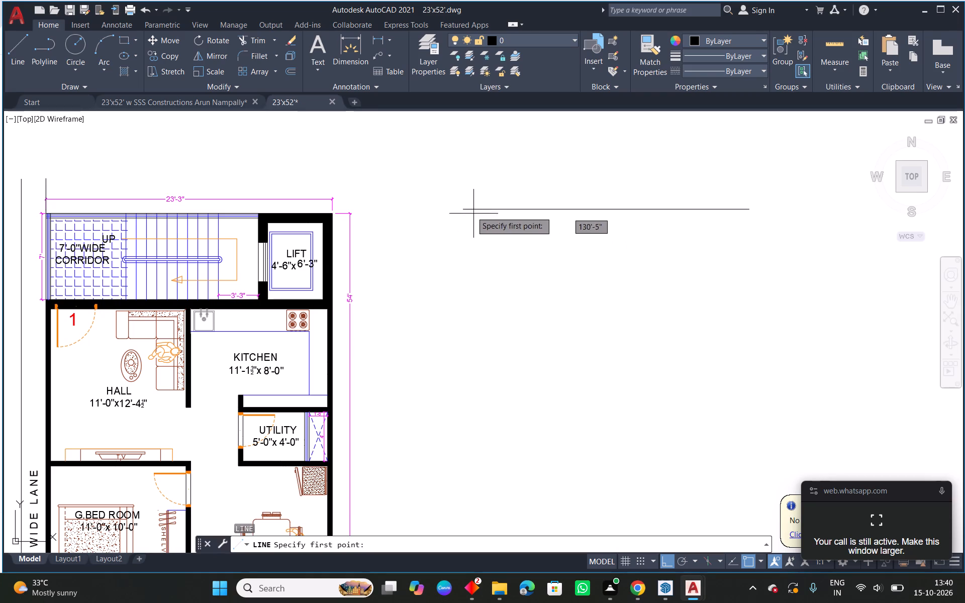
click(467, 211)
scroll(461, 279, down, 1)
middle_drag(464, 303, 476, 216)
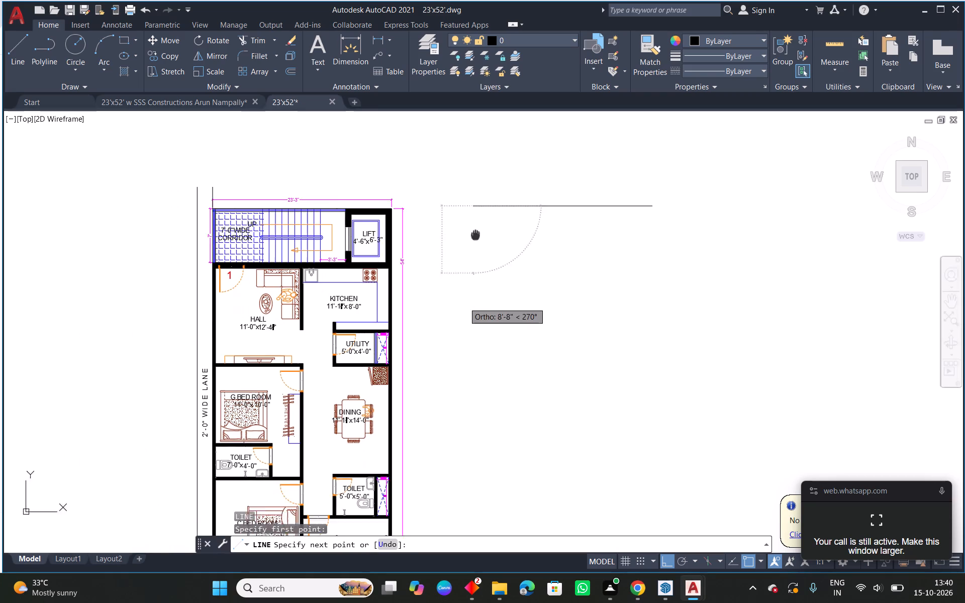
middle_drag(476, 216, 483, 135)
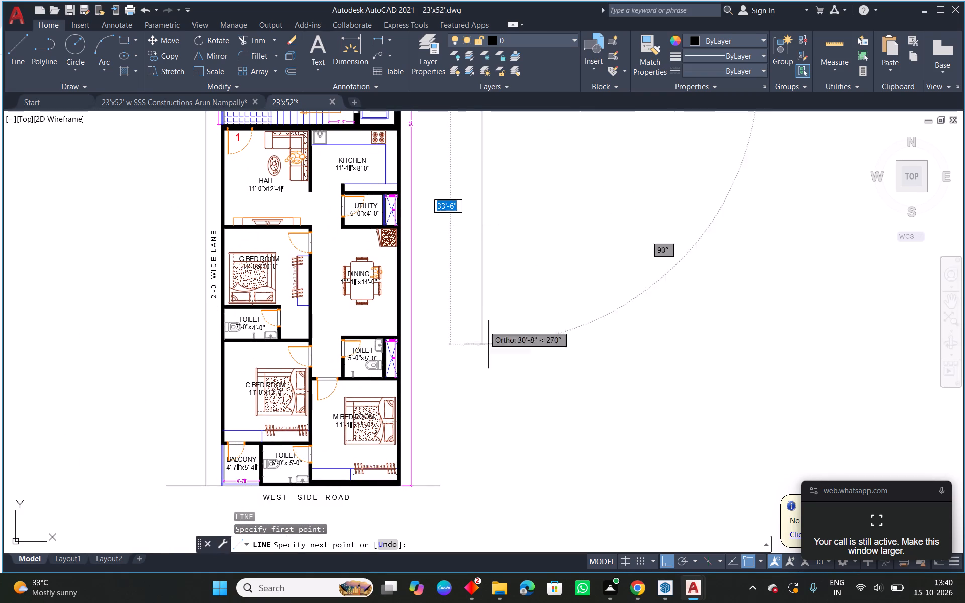
text(54'')
key(BackSpace)
key(Return)
key(Return)
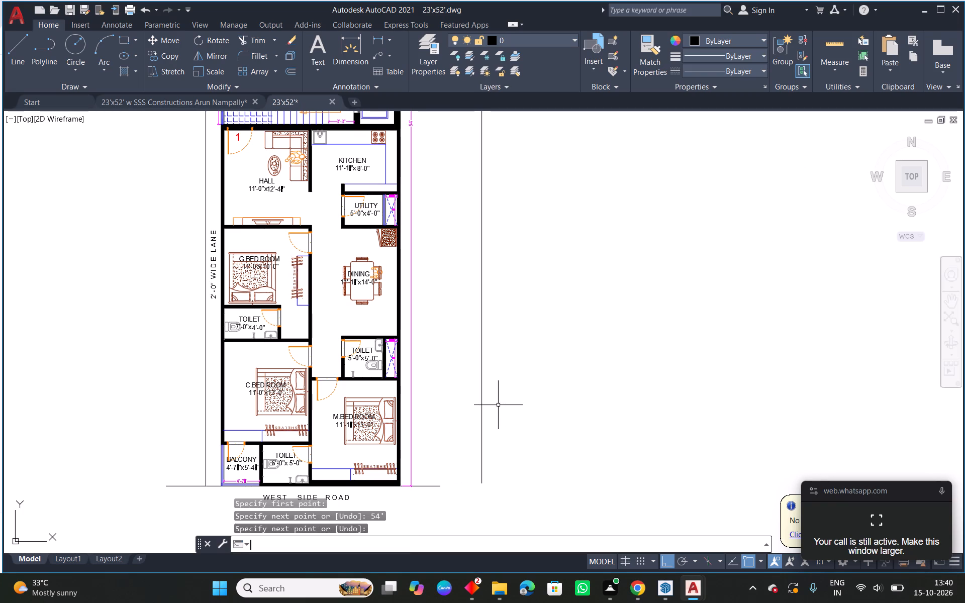
Move the two new lines by their shared corner, with Ortho off, to align with the plan's top wall edge beside the length dimension.
scroll(517, 457, down, 2)
scroll(564, 361, up, 1)
scroll(477, 278, up, 2)
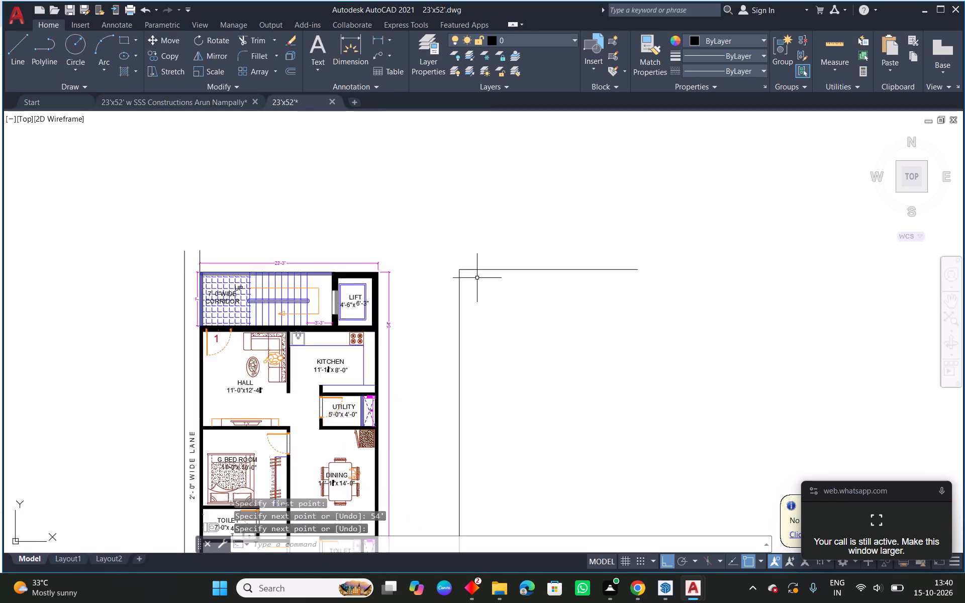
drag(761, 224, 756, 233)
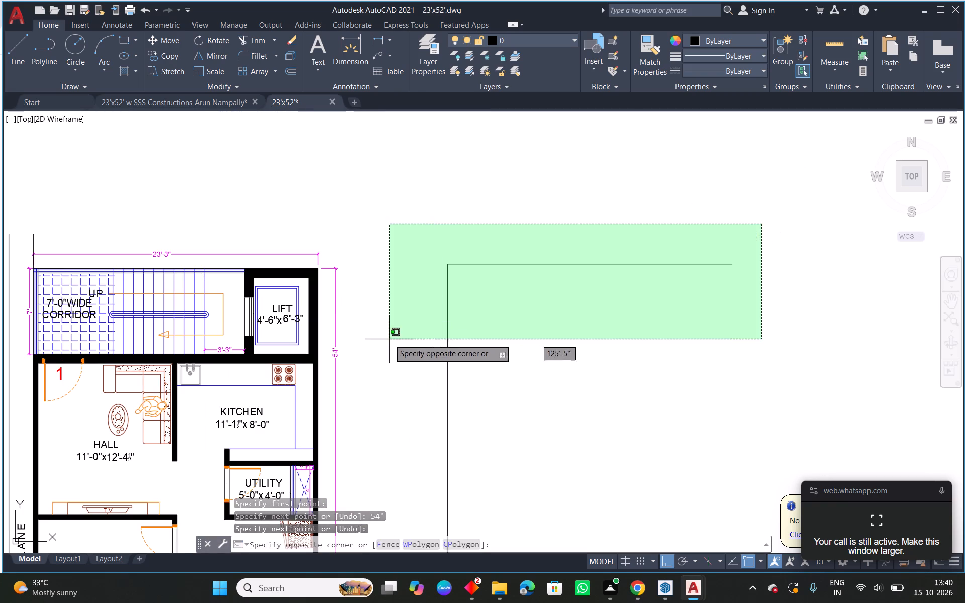
click(389, 339)
text(m)
key(space)
scroll(443, 289, up, 2)
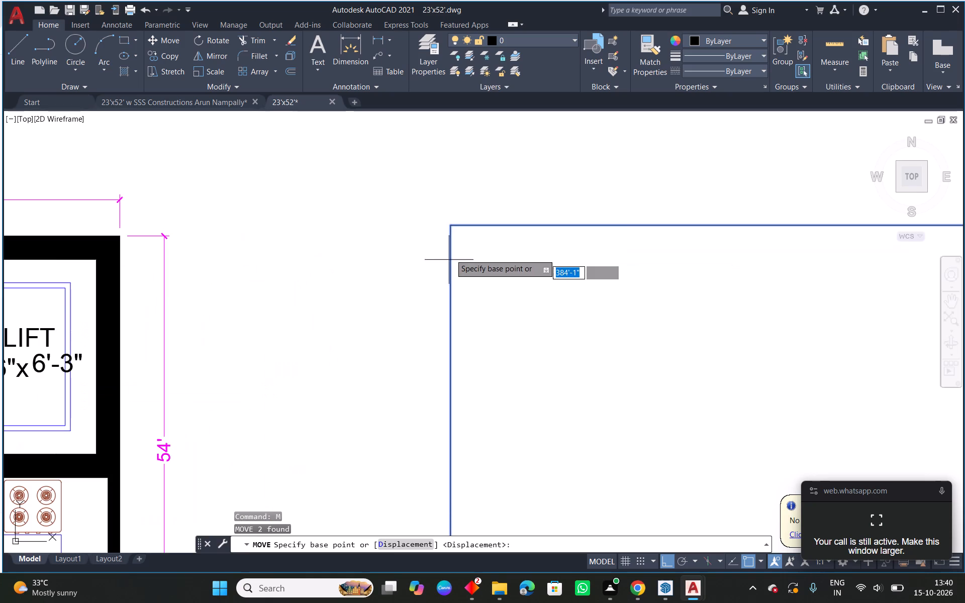
click(451, 221)
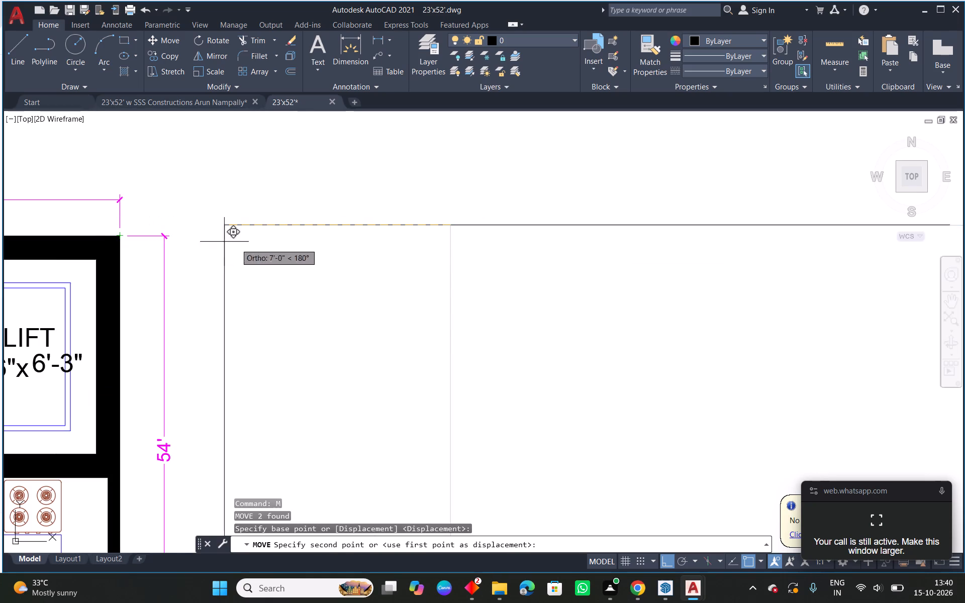
click(667, 557)
scroll(131, 224, up, 3)
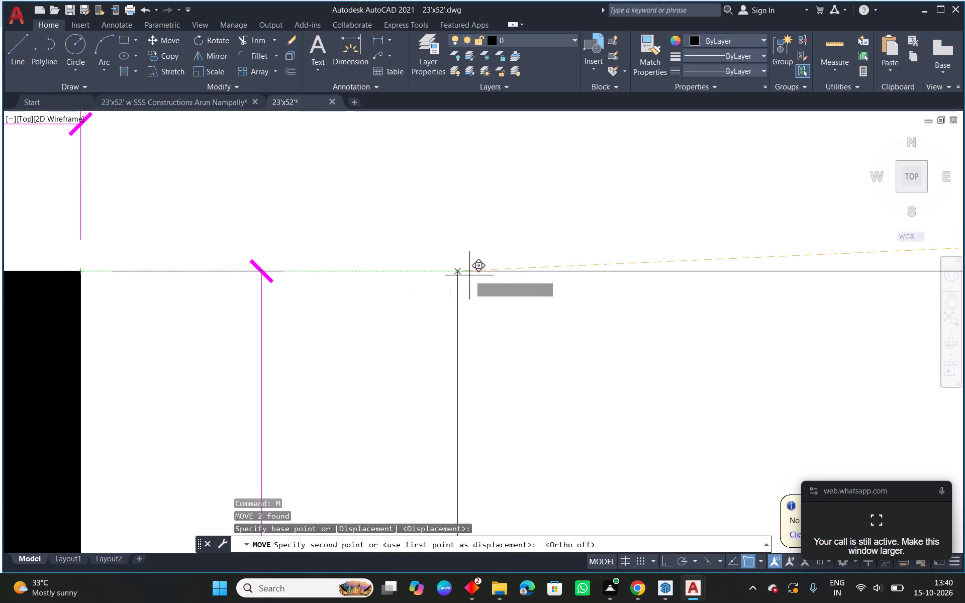
scroll(556, 275, down, 3)
middle_drag(584, 276, 470, 270)
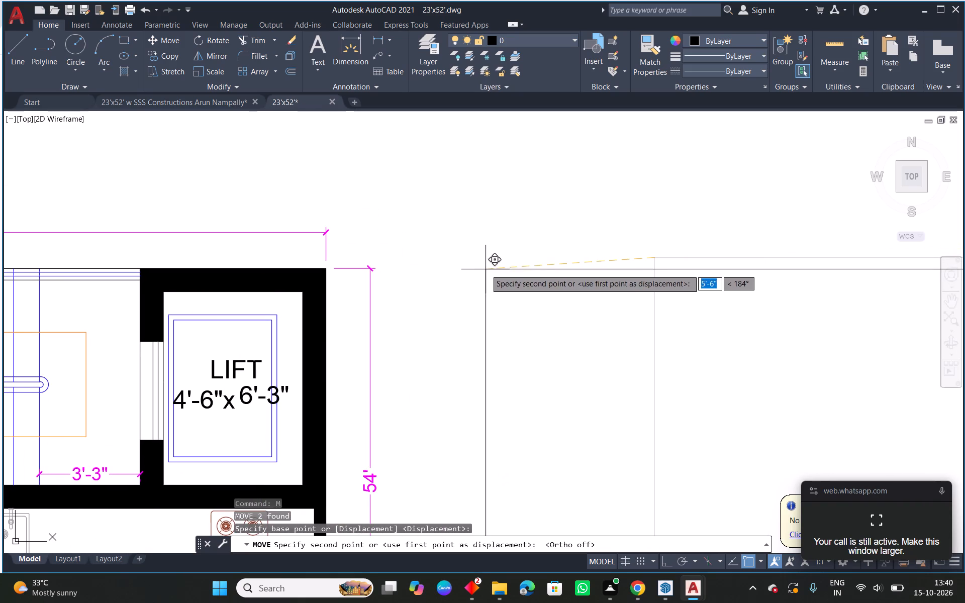
scroll(352, 267, up, 3)
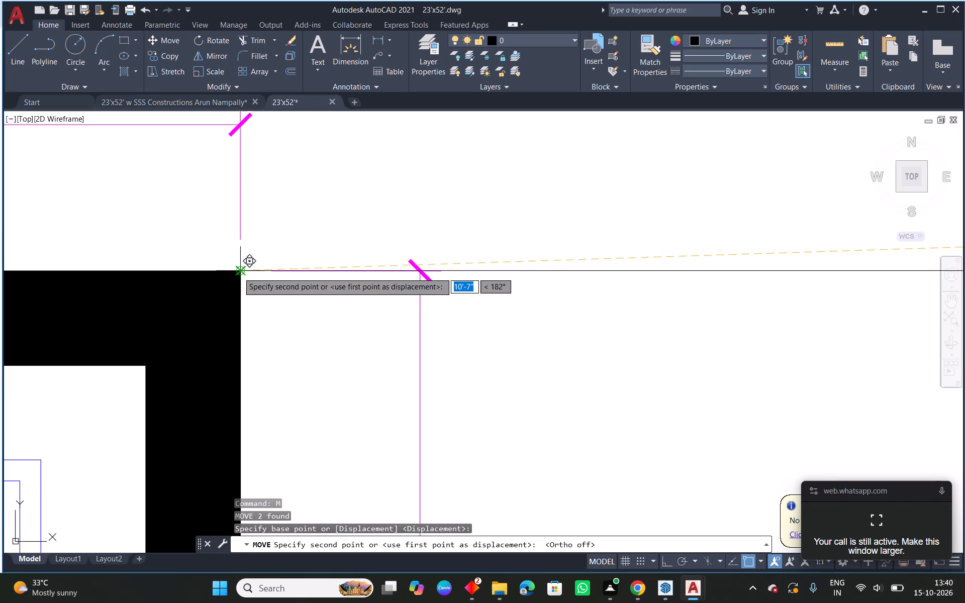
click(563, 274)
key(Escape)
Move both lines farther away from the plan, keeping the vertical line's lower end level with the West Side Road line.
scroll(505, 272, down, 4)
middle_drag(646, 352, 528, 268)
scroll(501, 268, down, 2)
middle_drag(629, 369, 628, 369)
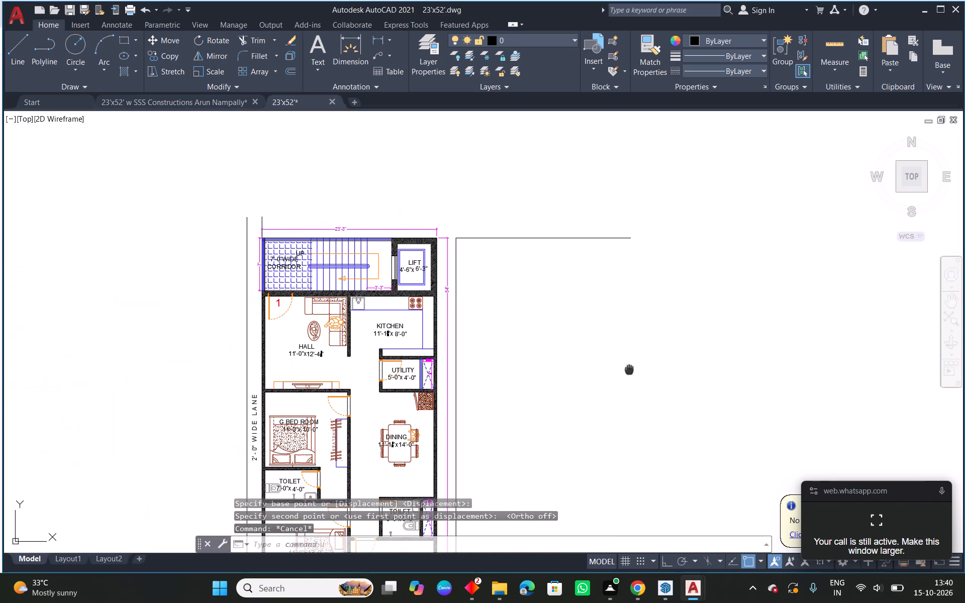
middle_drag(628, 369, 592, 309)
drag(629, 135, 628, 141)
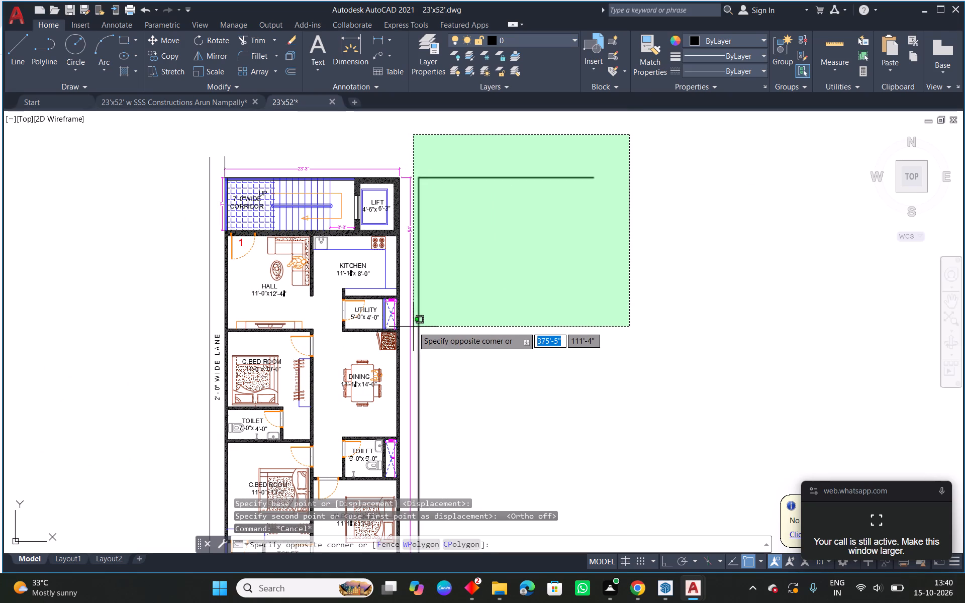
click(413, 327)
scroll(465, 339, down, 2)
middle_drag(500, 376, 502, 348)
scroll(473, 400, up, 3)
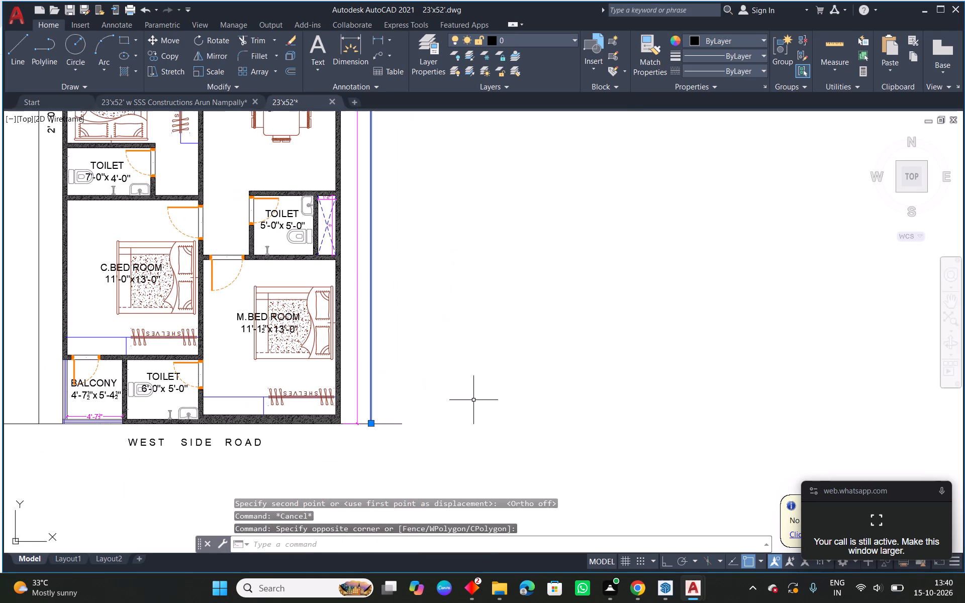
text(m)
key(space)
click(373, 424)
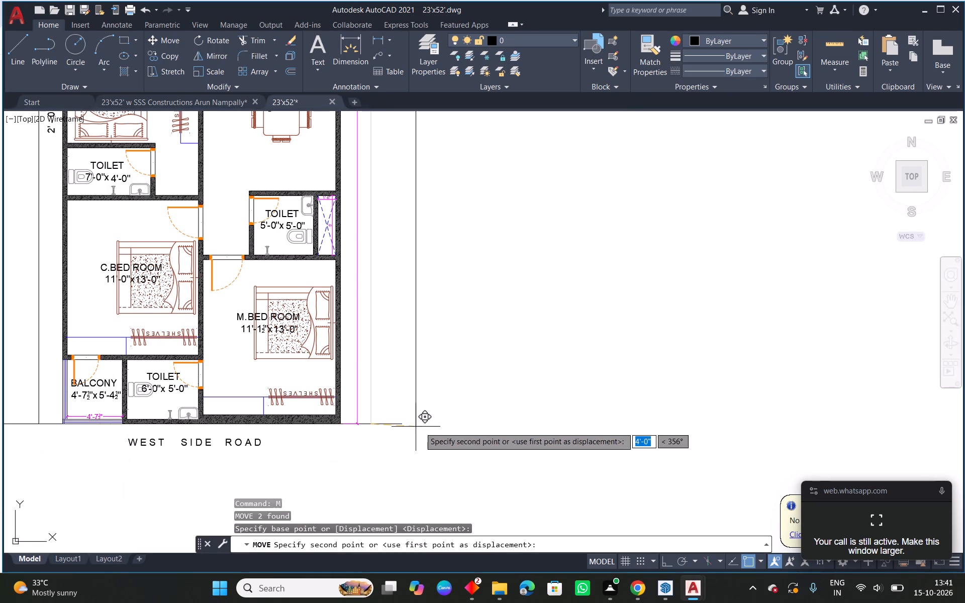
click(452, 423)
key(Escape)
Draw a vertical line downward from the right end of the 23'3" line as the outline's opposite side.
scroll(519, 434, down, 2)
middle_drag(562, 375, 510, 395)
text(l)
key(space)
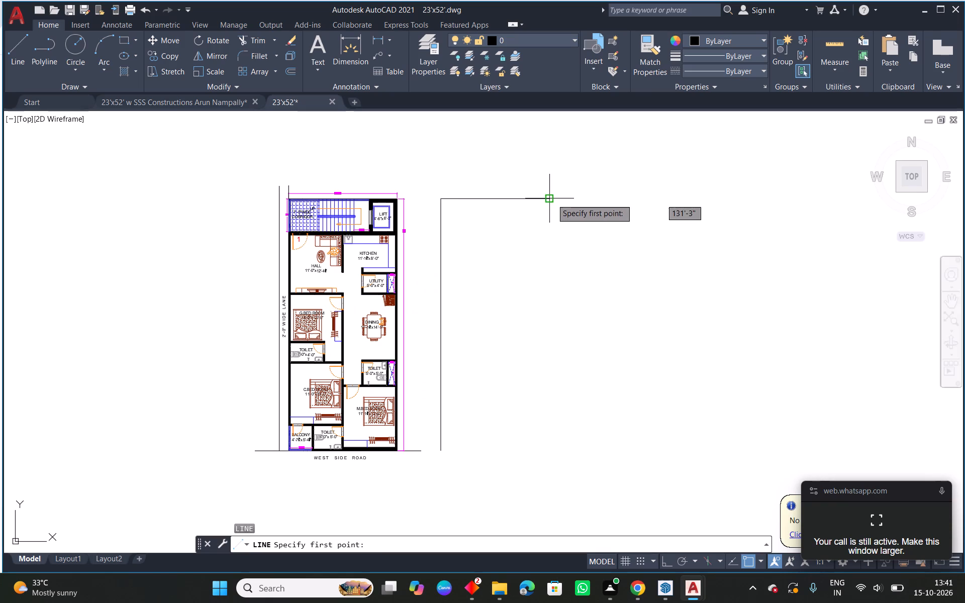
click(551, 199)
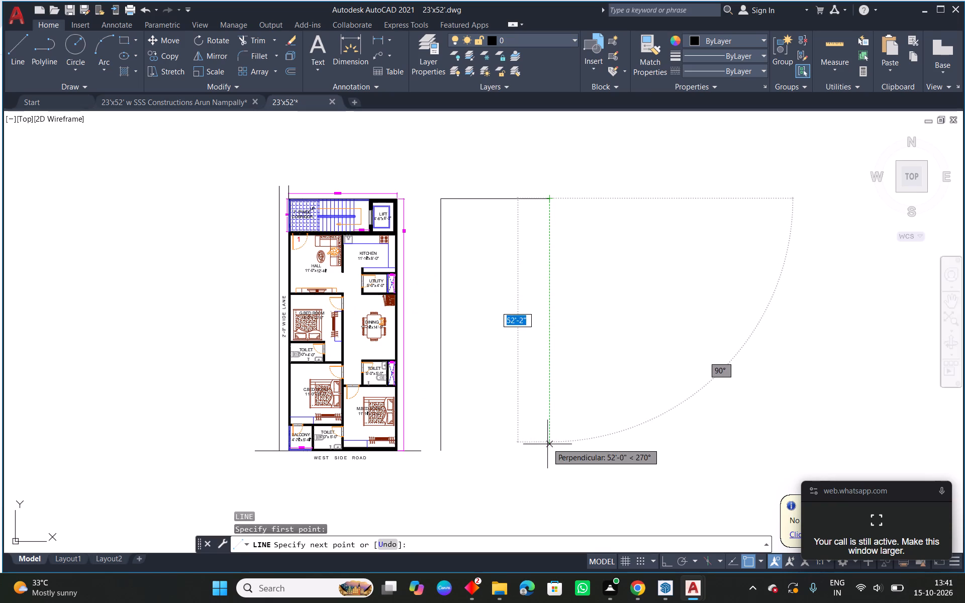
click(547, 447)
key(Escape)
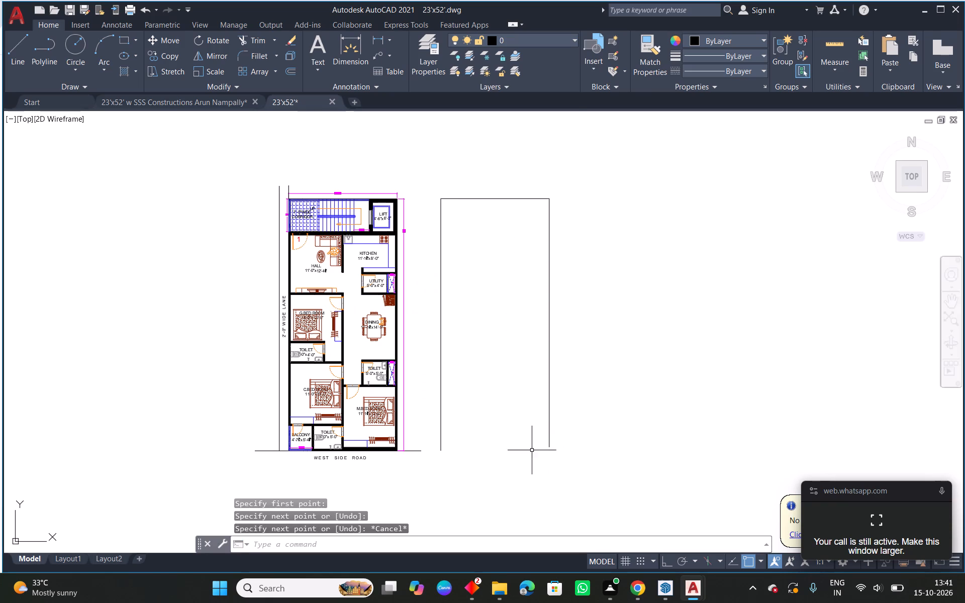
Draw a slightly sloping line about 39'-10" long from the lower end of the 54' line past the opposite side.
scroll(500, 446, up, 1)
middle_drag(478, 386, 474, 321)
right_click(472, 317)
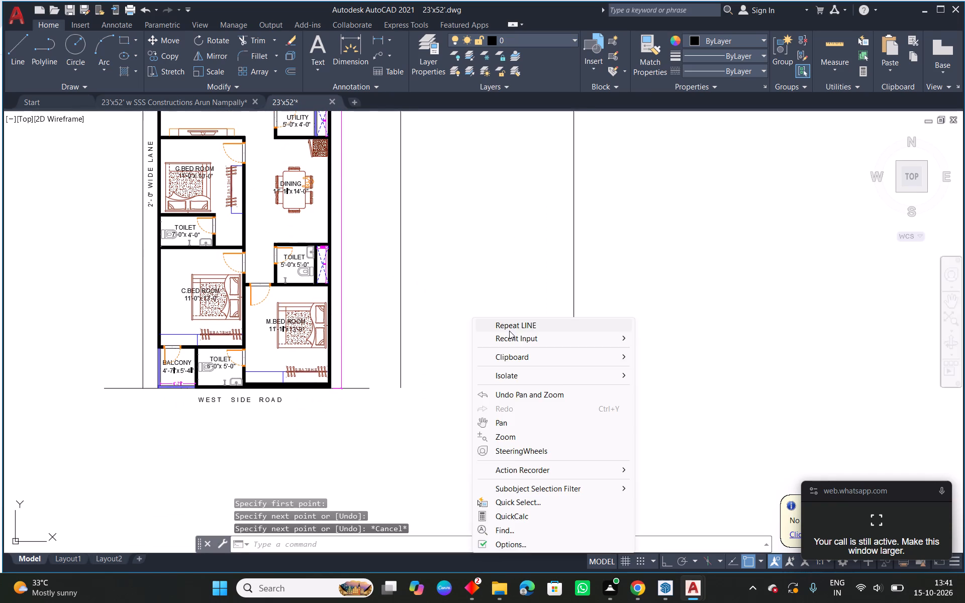
click(509, 331)
click(403, 388)
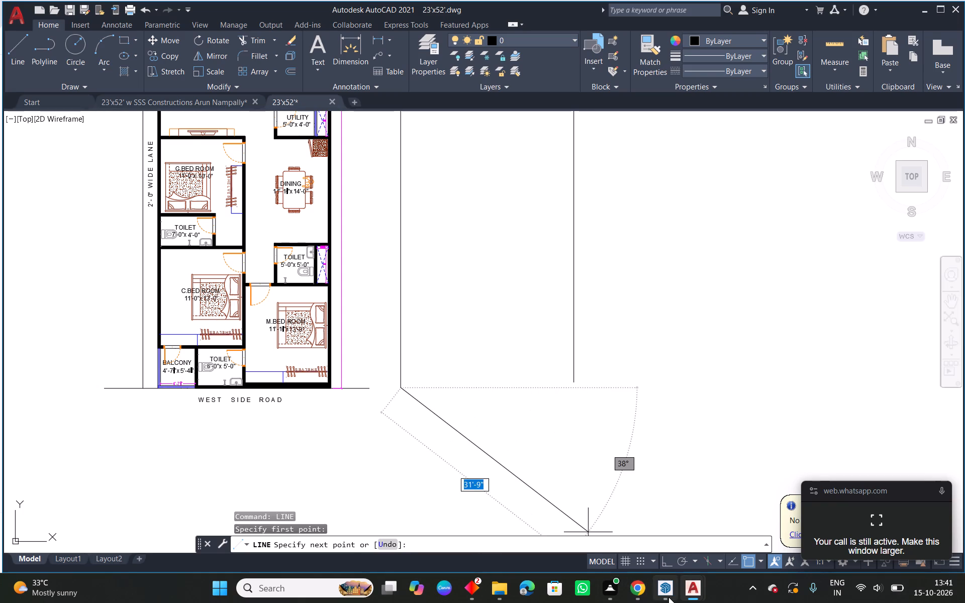
click(696, 417)
key(Escape)
End the line and delete the sloping line at the bottom of the new plot outline.
drag(626, 453, 626, 449)
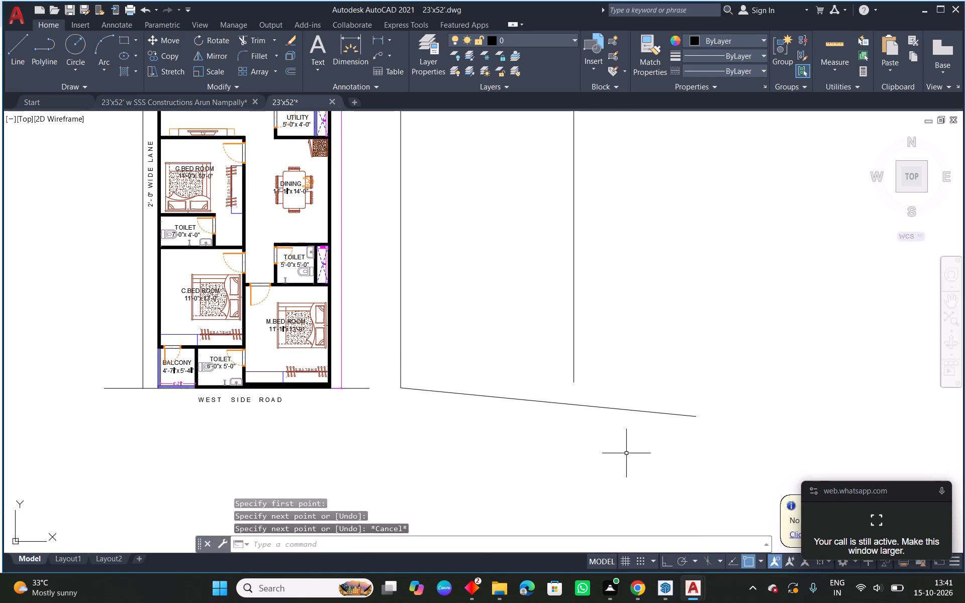
drag(626, 449, 623, 429)
click(613, 391)
key(Delete)
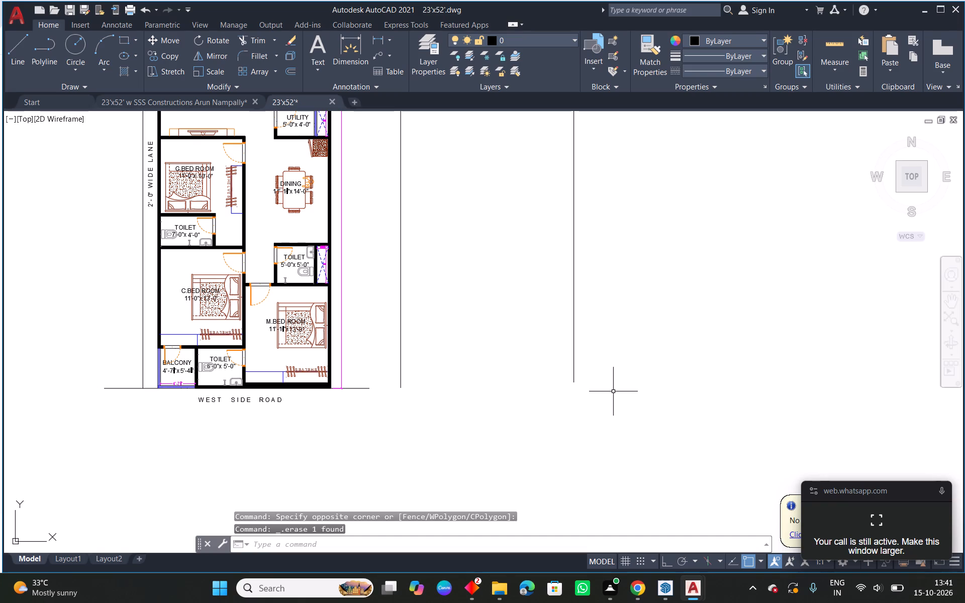
With Ortho on, draw a horizontal line from the 54' side's lower end partway toward the opposite side.
text(l)
key(space)
click(668, 565)
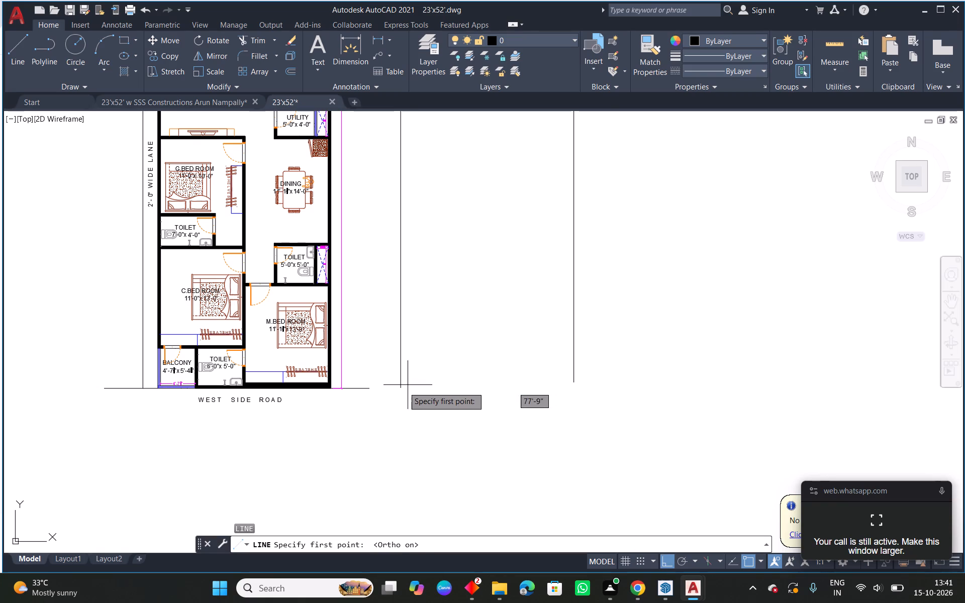
click(402, 388)
click(512, 386)
key(Escape)
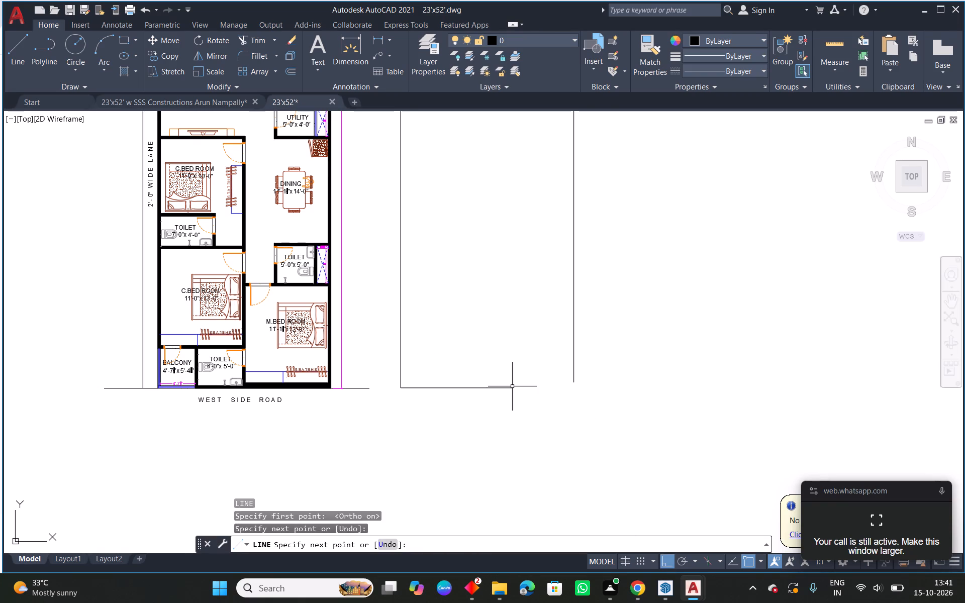
key(d)
key(Escape)
Fillet the bottom line and the outline's opposite vertical side into a square corner to close the plot outline.
text(f)
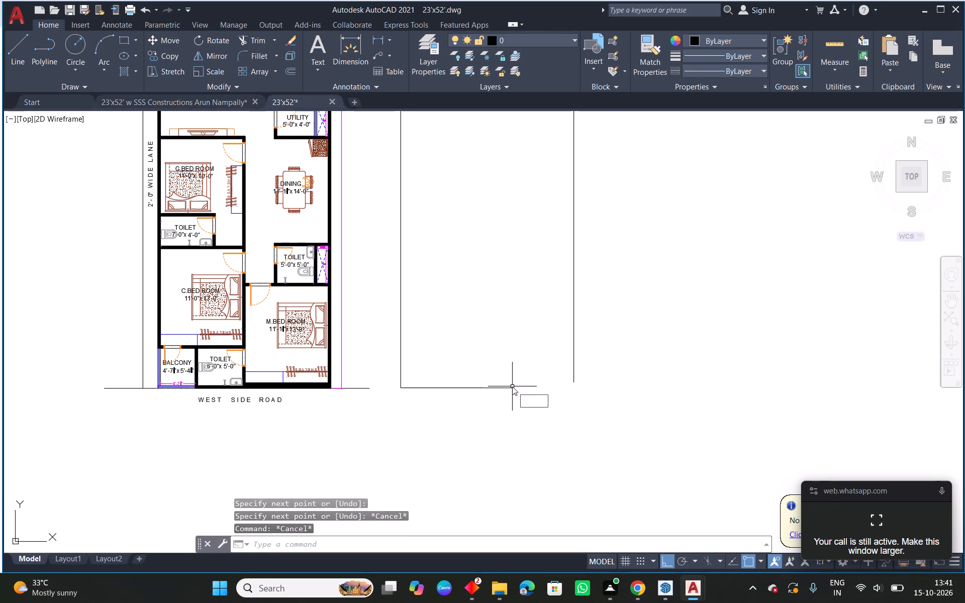
key(space)
click(513, 389)
click(572, 373)
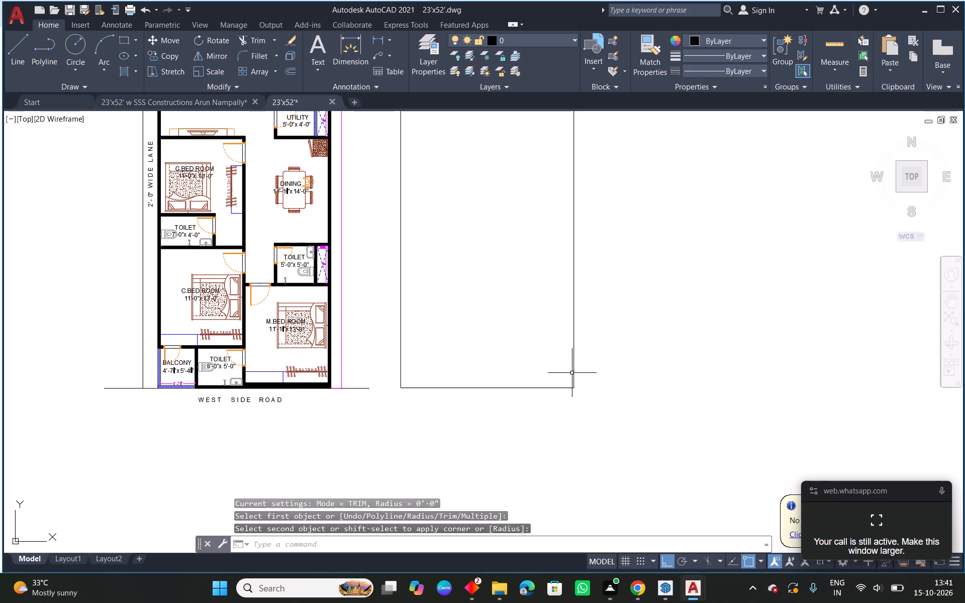
key(Escape)
Offset the plot outline's right side and top line 9" inward for the outer walls.
middle_drag(436, 289, 429, 387)
scroll(429, 406, down, 1)
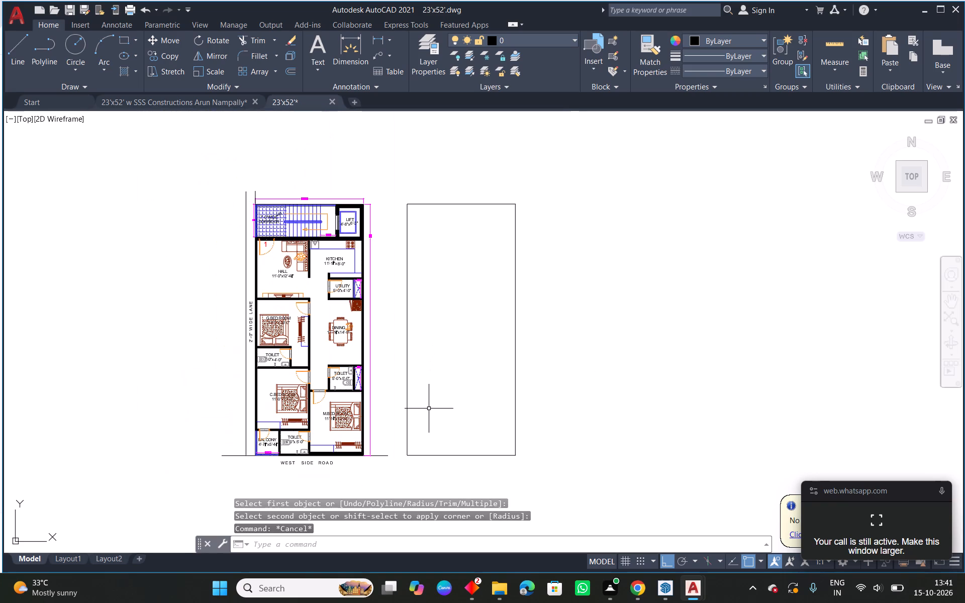
scroll(439, 199, up, 2)
middle_drag(416, 254, 530, 273)
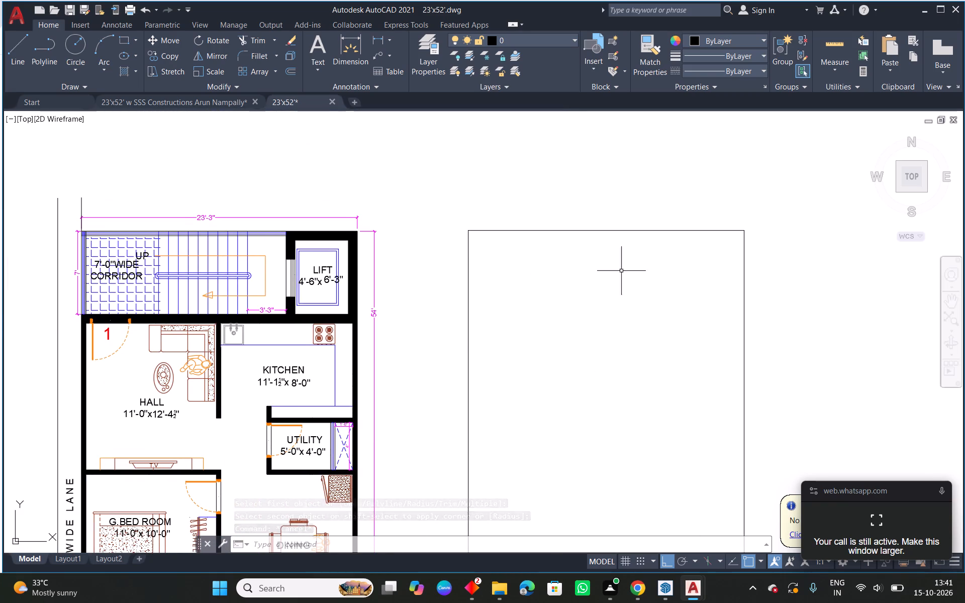
middle_drag(733, 311, 686, 302)
text(o 9")
key(Return)
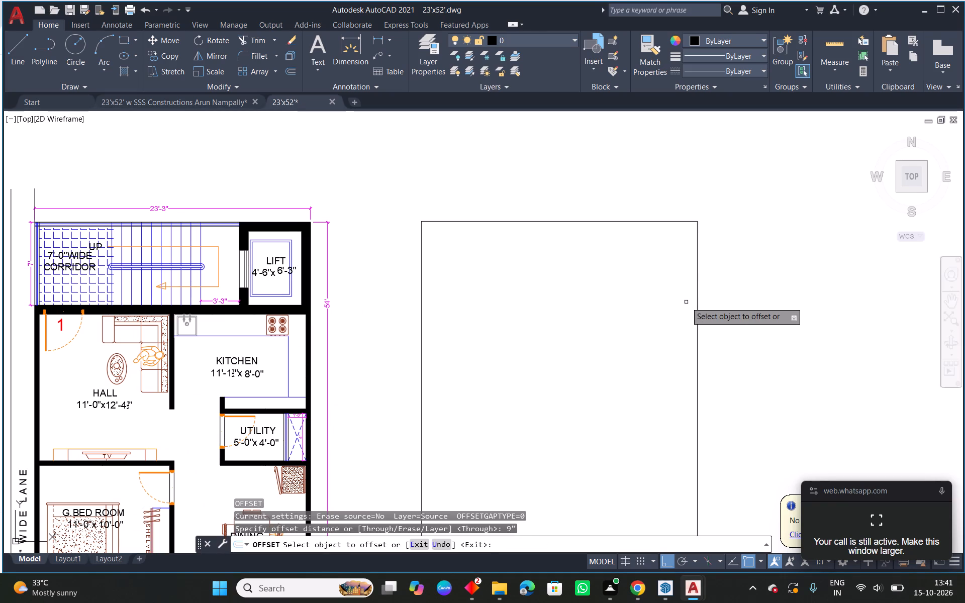
click(697, 295)
click(670, 303)
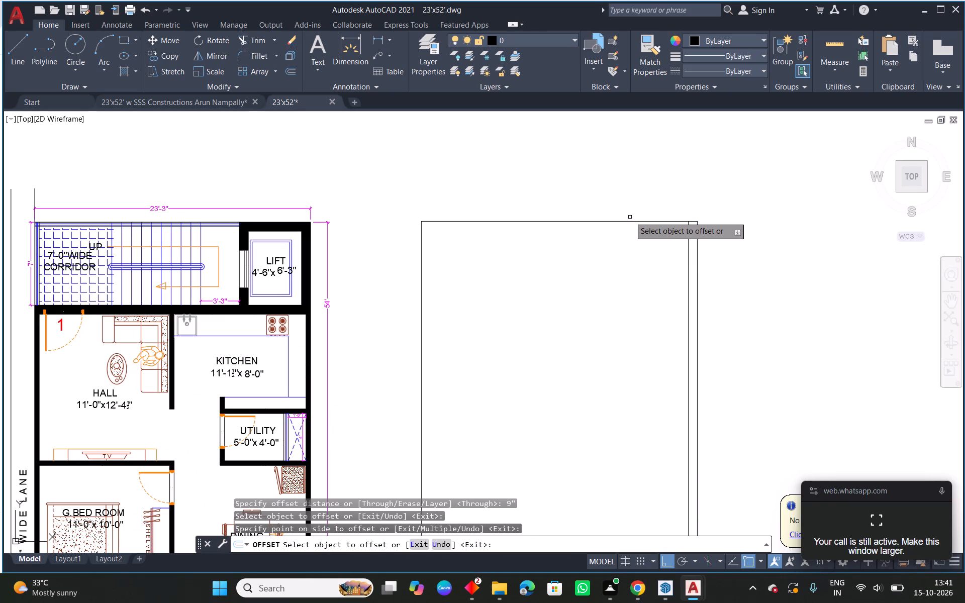
click(627, 221)
click(625, 251)
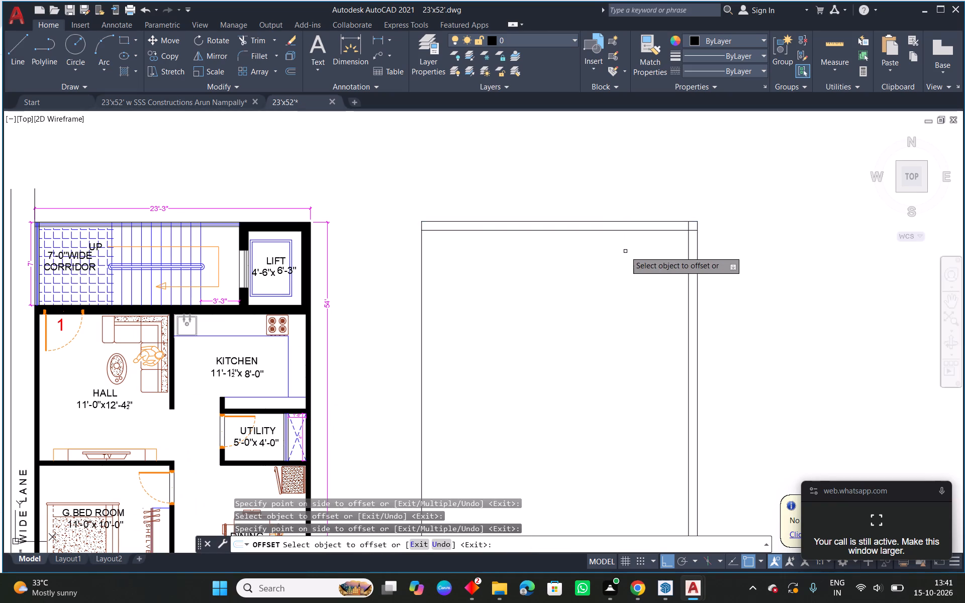
key(Escape)
Offset the right wall's inner line 4'6" inward to mark the lift's width.
scroll(245, 292, up, 1)
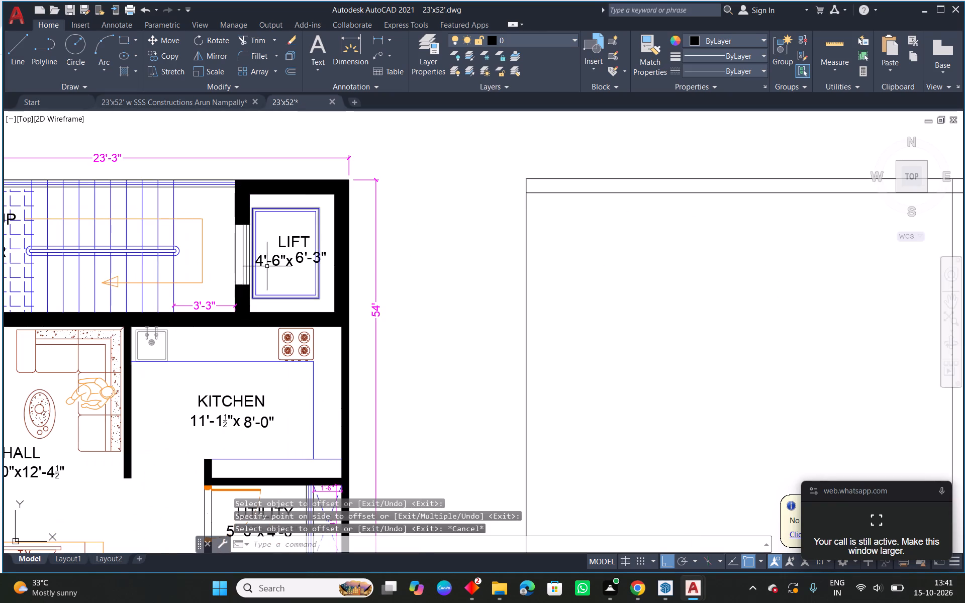
click(271, 260)
key(Escape)
scroll(502, 314, down, 1)
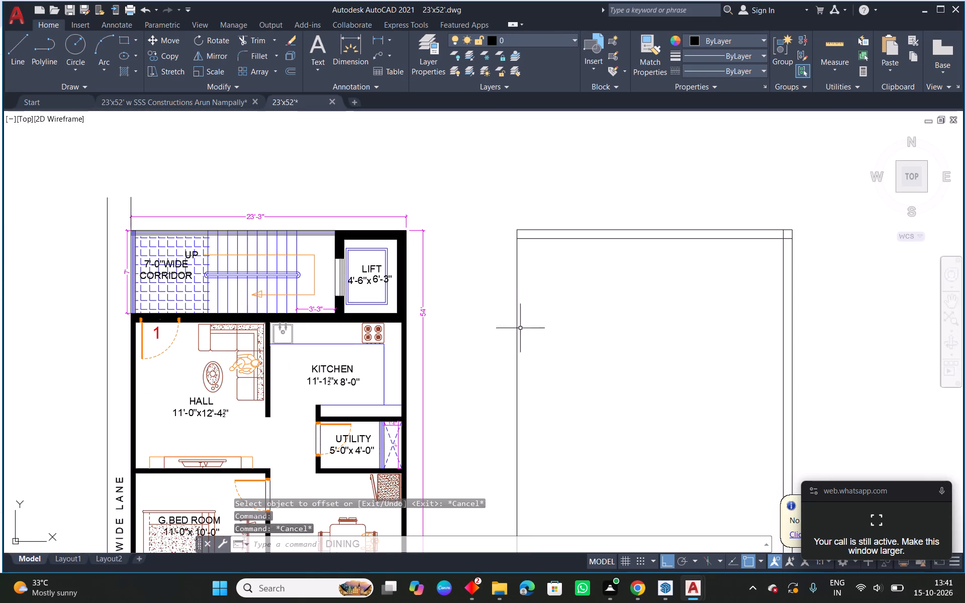
middle_drag(677, 345, 548, 328)
text(o 4'')
key(BackSpace)
text(6")
key(Return)
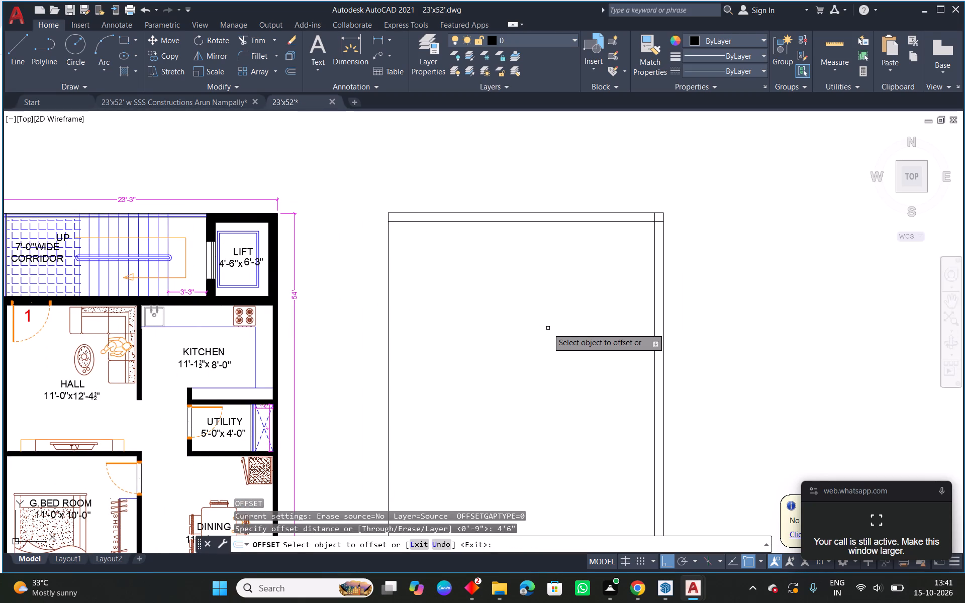
click(654, 259)
click(615, 262)
key(Escape)
Offset the new lift-width line 9" further inward to give the lift's side wall its thickness.
text(o 9")
key(Return)
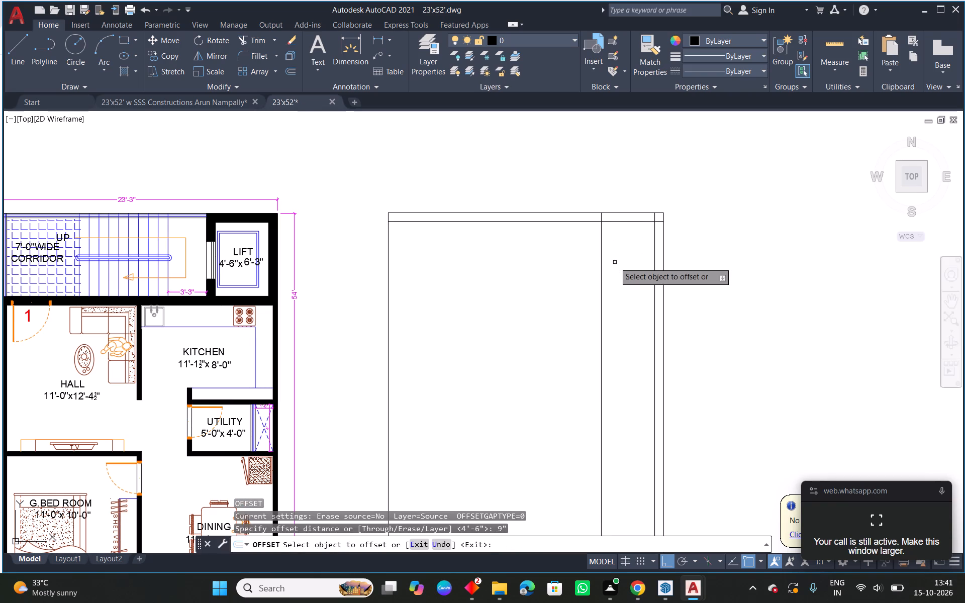
click(601, 267)
click(557, 275)
key(Escape)
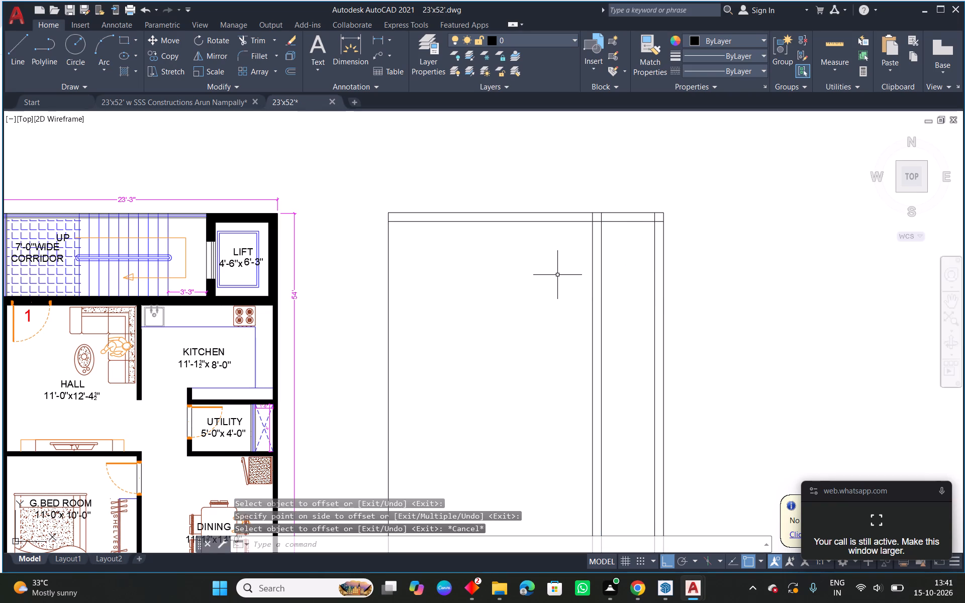
Offset the top wall's inner line 6'3" downward to mark the lift's depth.
text(o 6'')
key(BackSpace)
text(3")
key(Return)
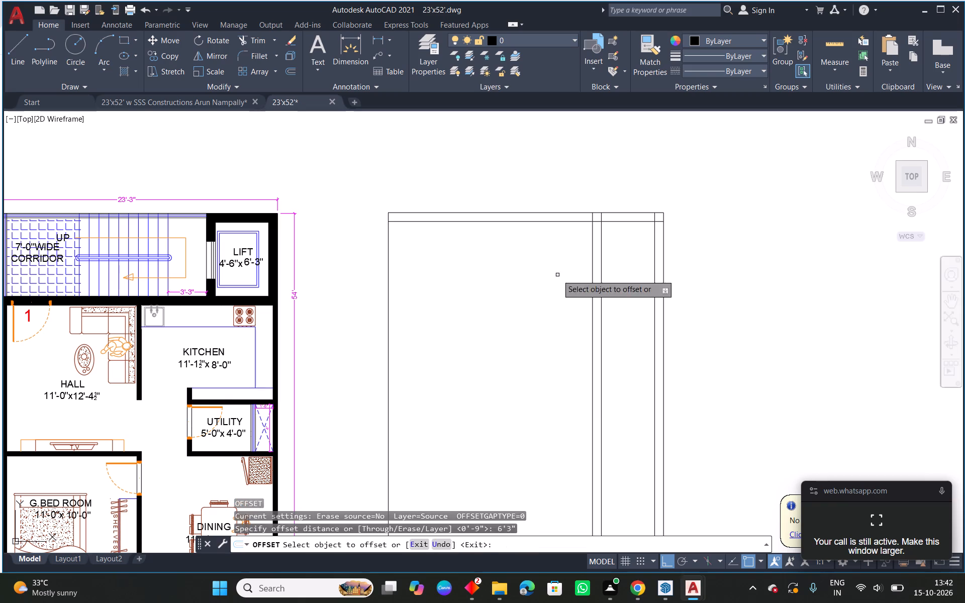
click(622, 220)
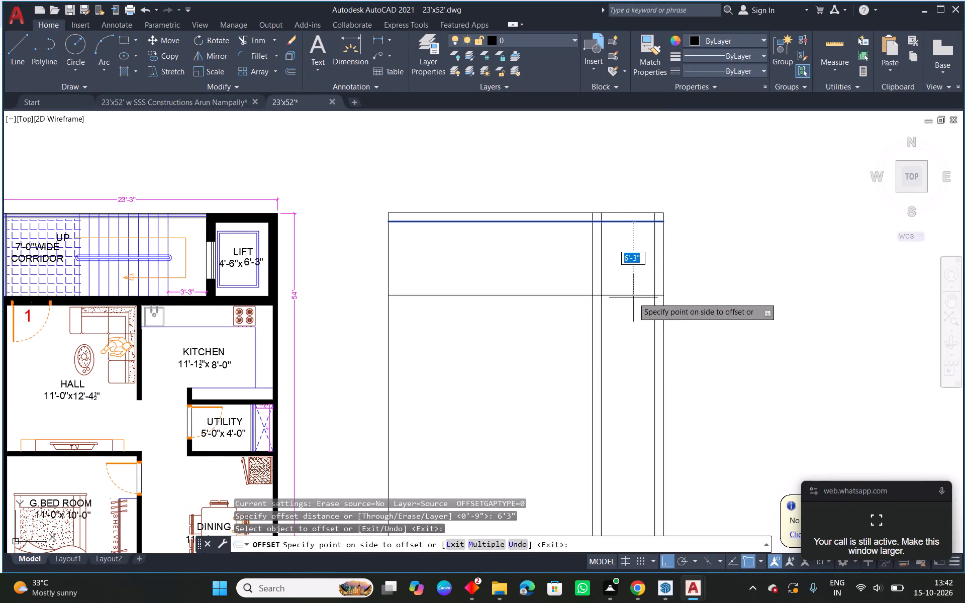
click(633, 297)
key(Escape)
Offset the lift-depth line 9" downward to give the lift's lower wall its thickness.
text(o)
key(space)
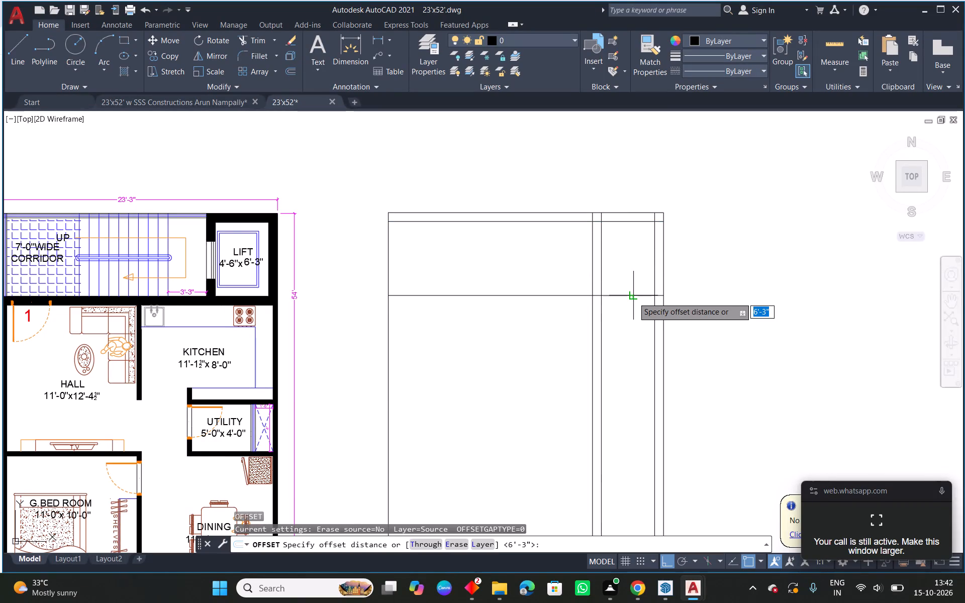
text(9")
key(Return)
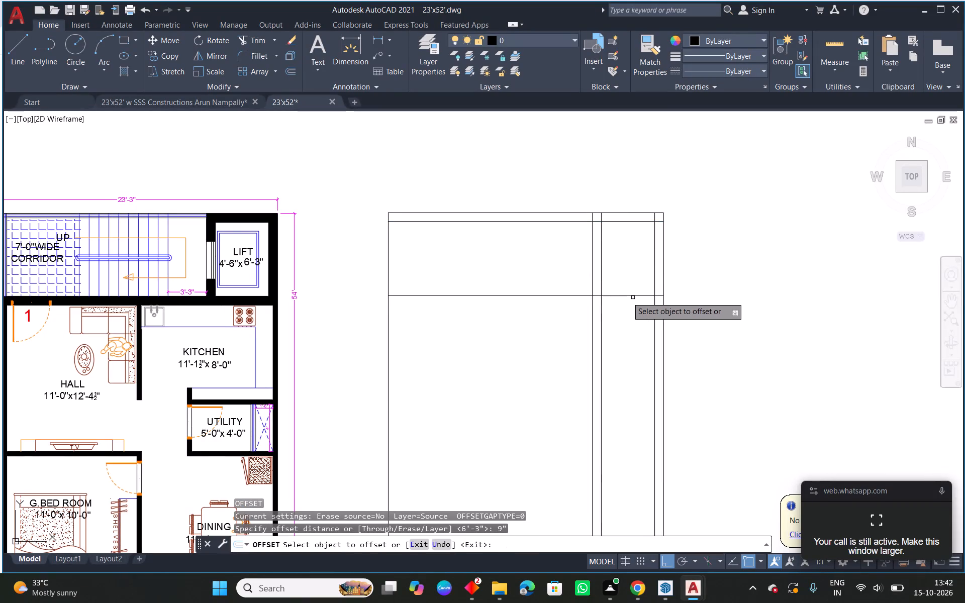
click(616, 293)
click(616, 332)
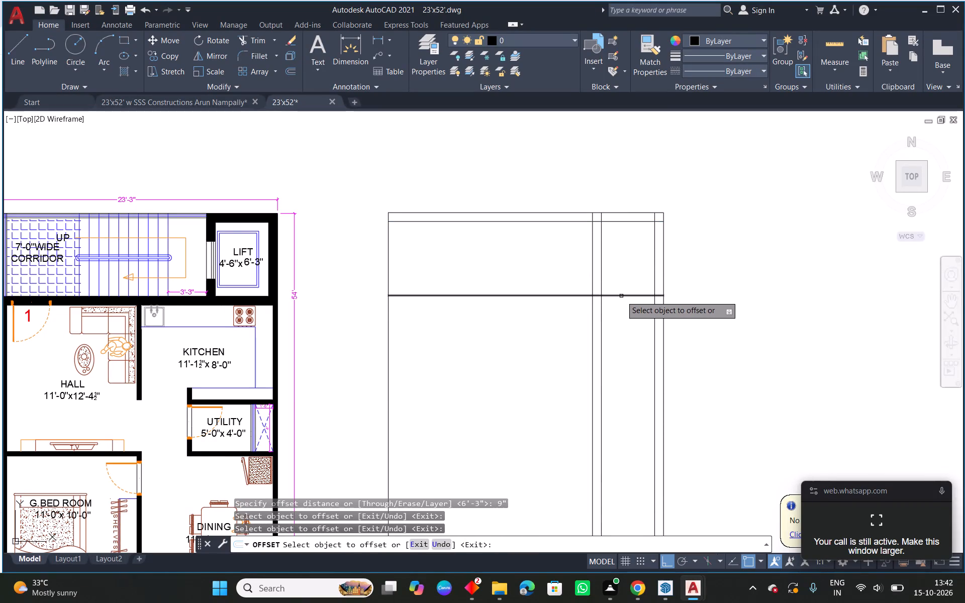
click(621, 296)
click(623, 314)
key(Escape)
Trim the lift's side wall lines below its lower wall and the lower wall lines beyond its side wall.
text(tr)
key(space)
key(space)
drag(612, 337, 561, 332)
drag(561, 332, 612, 322)
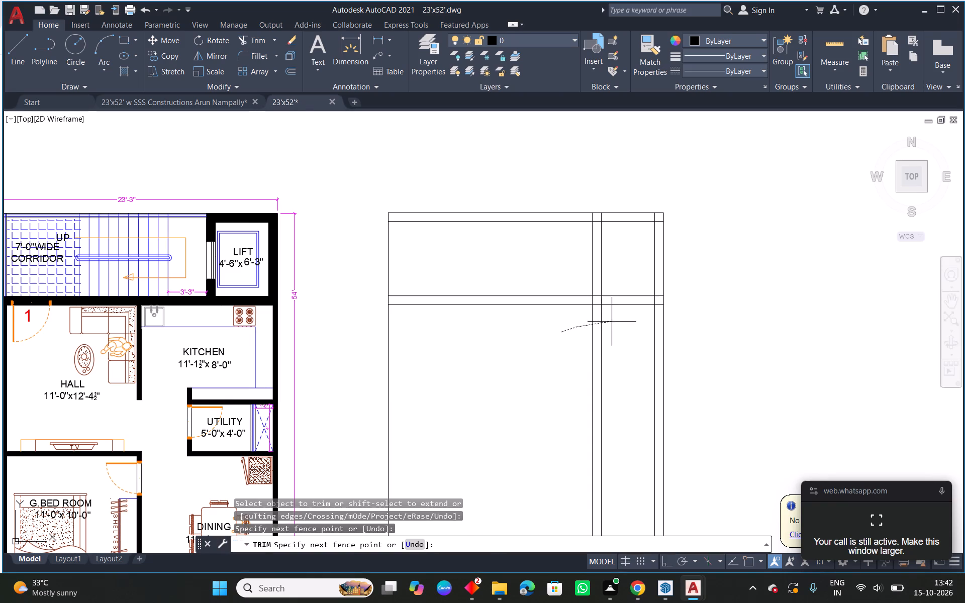
drag(612, 322, 616, 321)
drag(539, 330, 531, 274)
key(Escape)
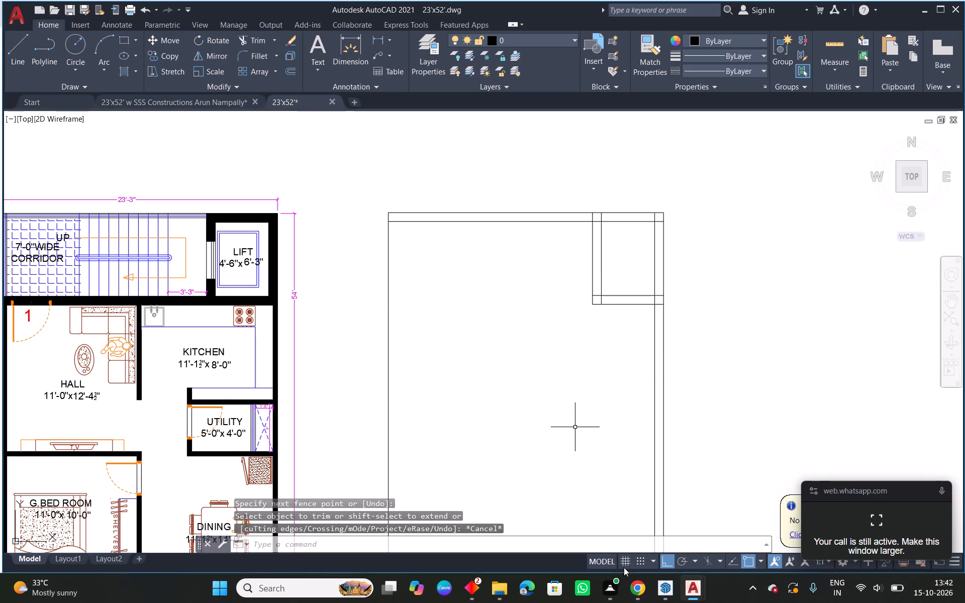
Switch to the Chrome window showing the ChatGPT conversation.
click(636, 591)
click(571, 515)
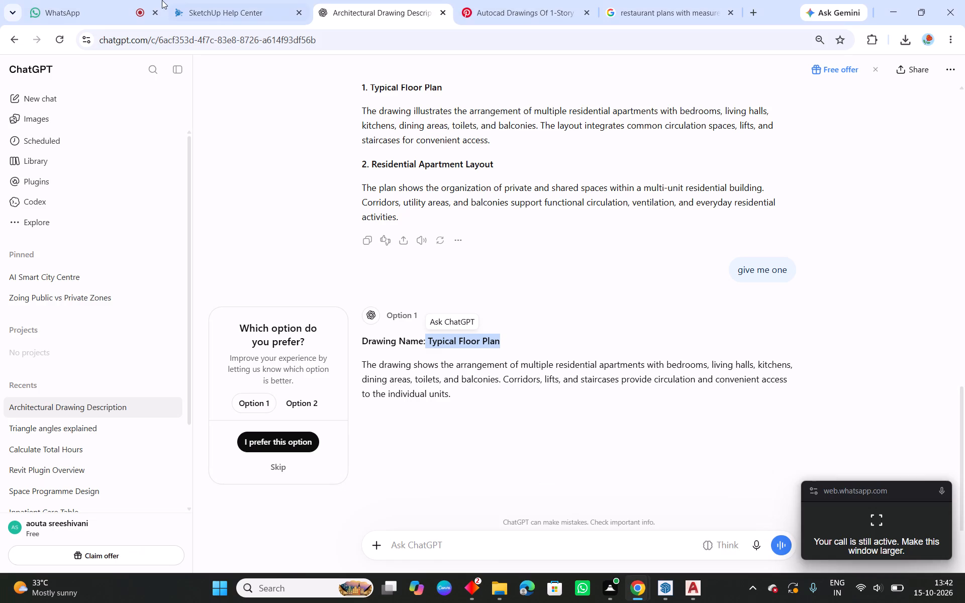
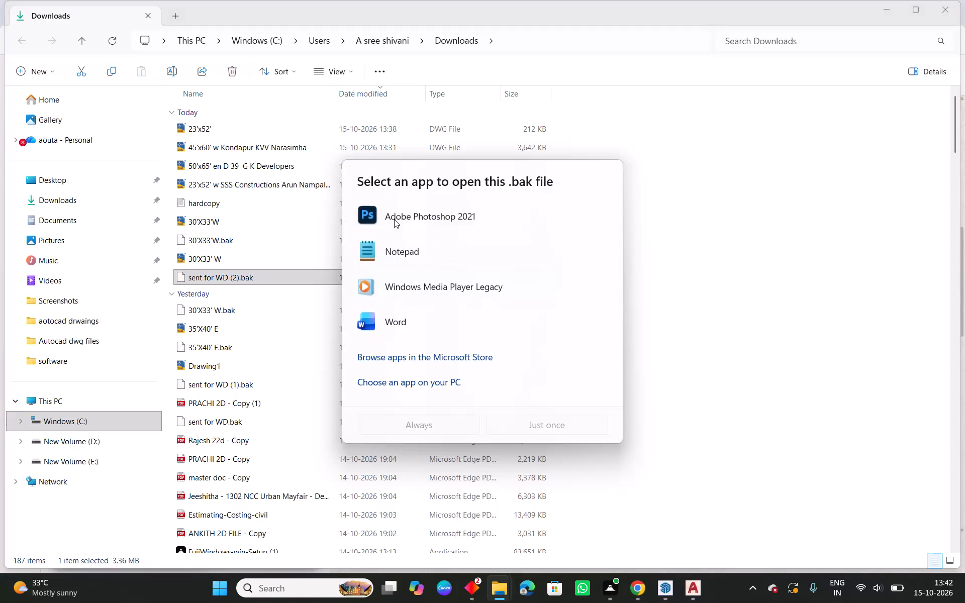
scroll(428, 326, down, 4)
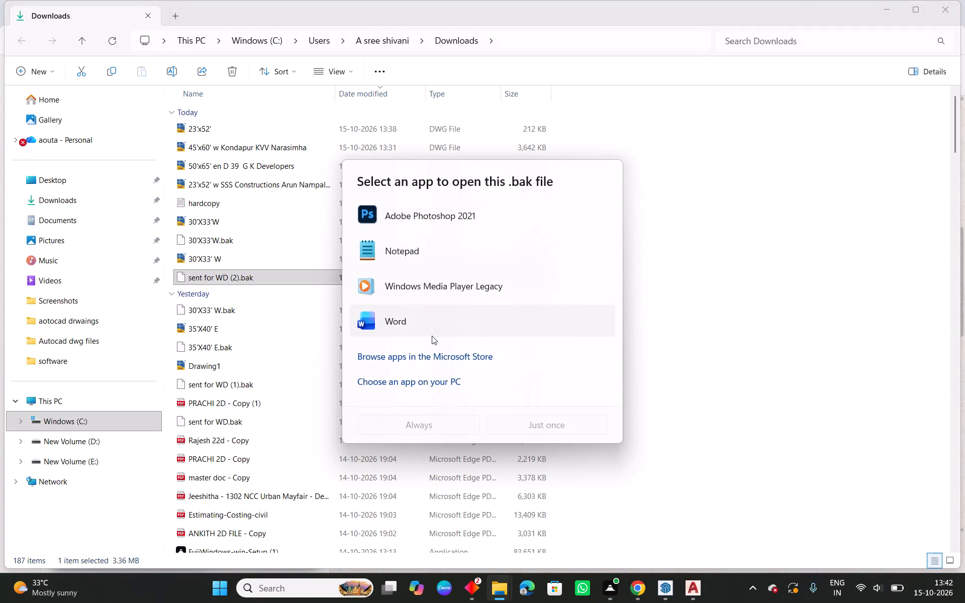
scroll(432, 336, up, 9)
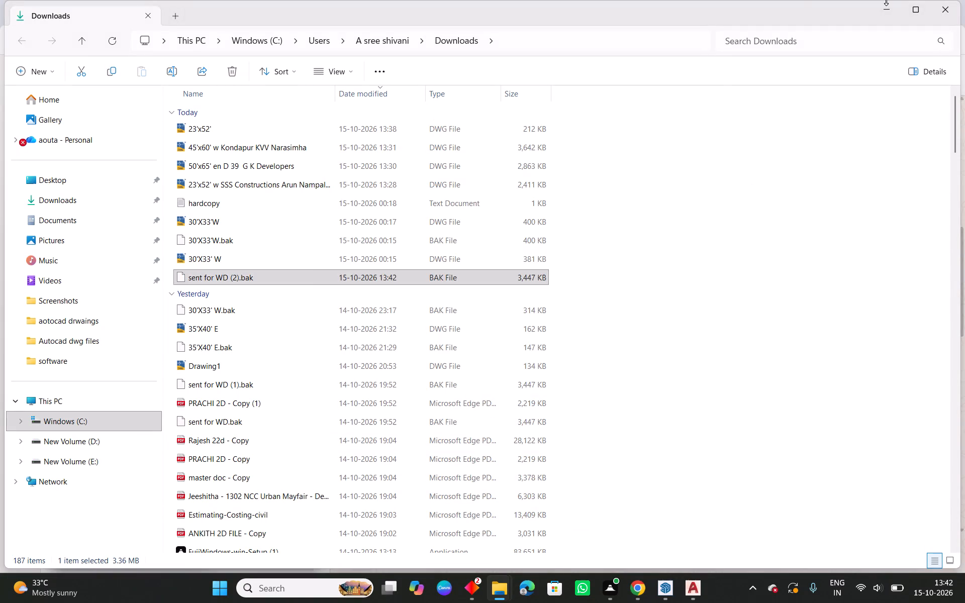
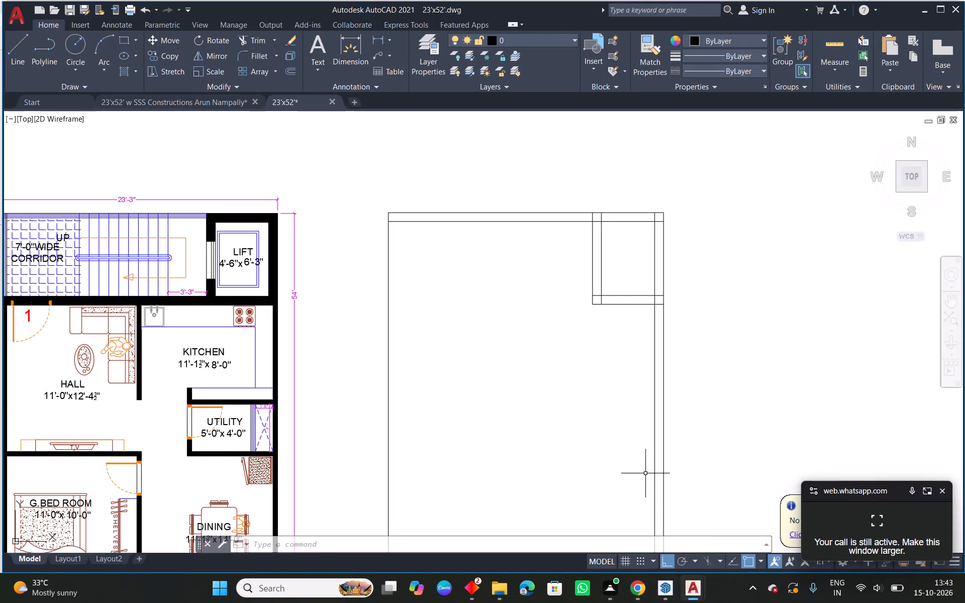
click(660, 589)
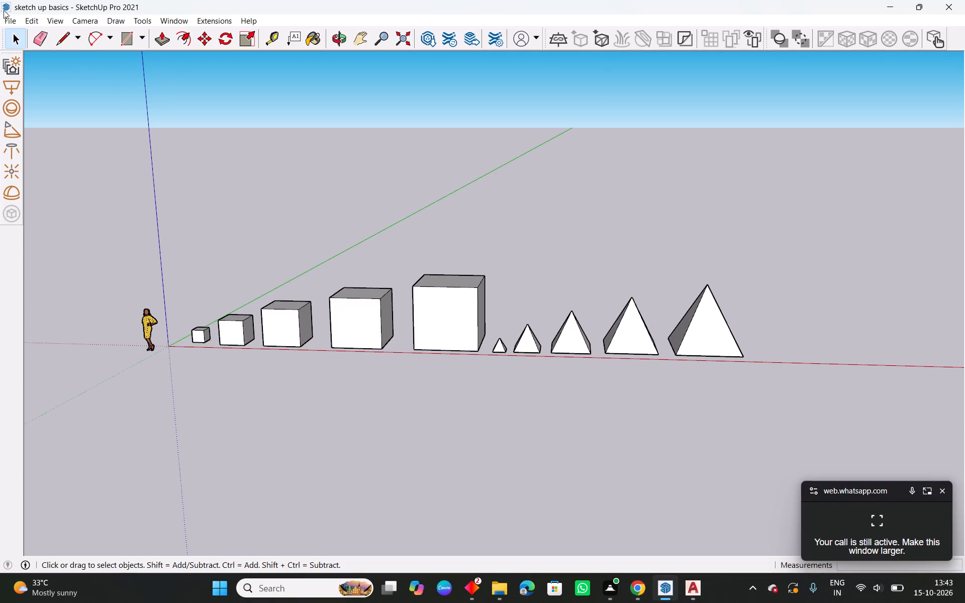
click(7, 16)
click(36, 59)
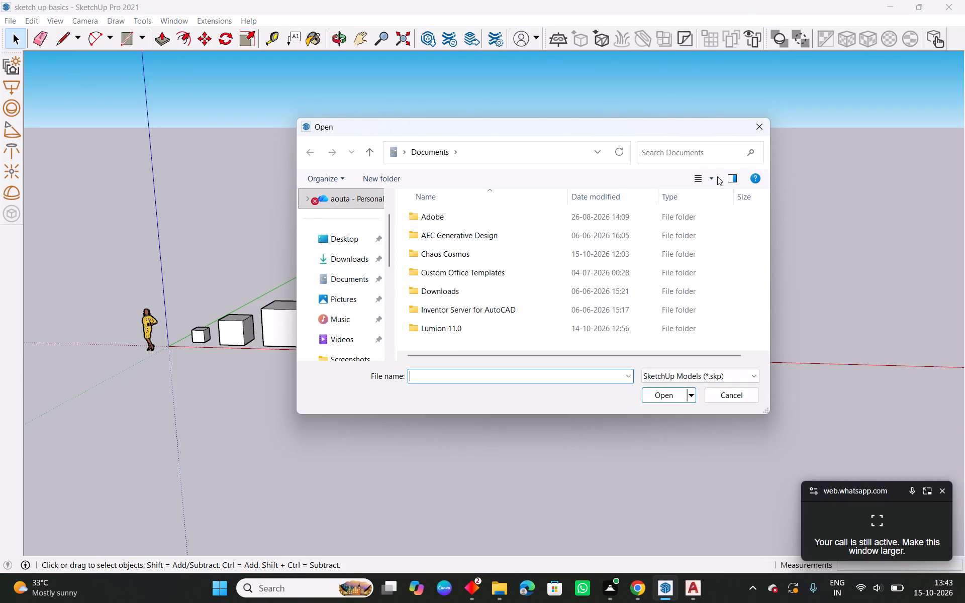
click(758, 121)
Close SketchUp with its sketch up basics model and return to the AutoCAD floor plan.
click(957, 7)
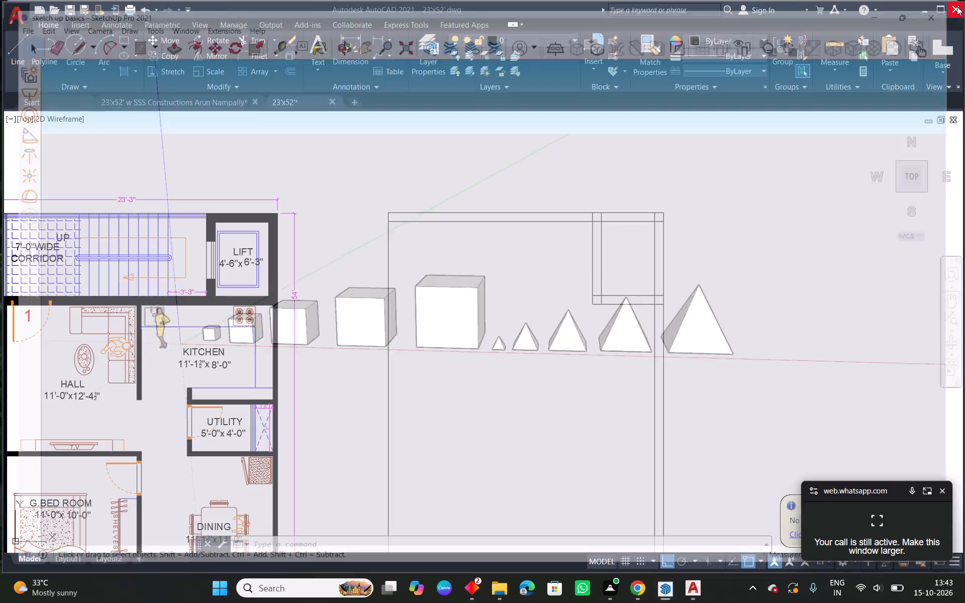
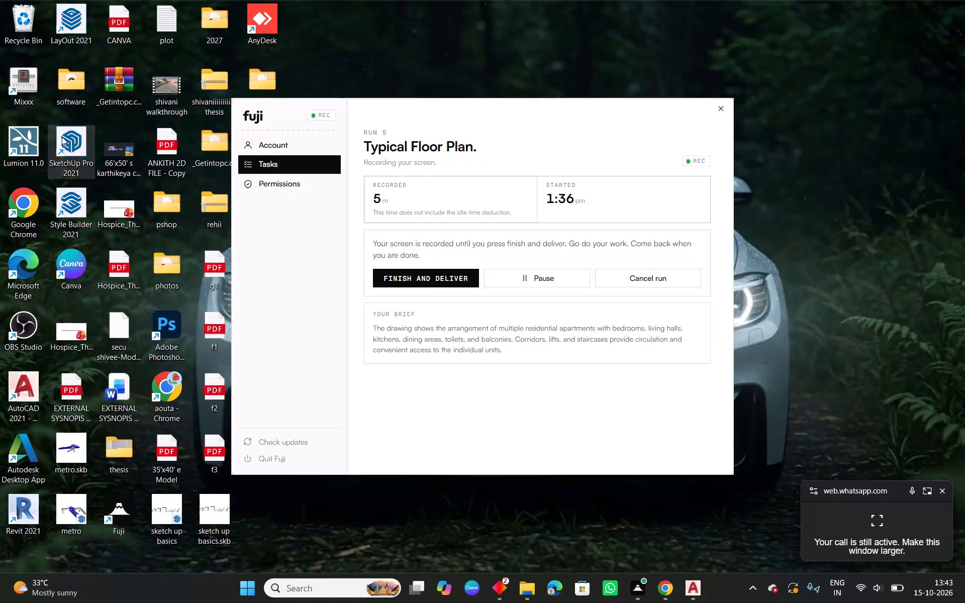
Launch SketchUp Pro 2021, open the recent 123 plan model, and minimise its window.
double_click(71, 150)
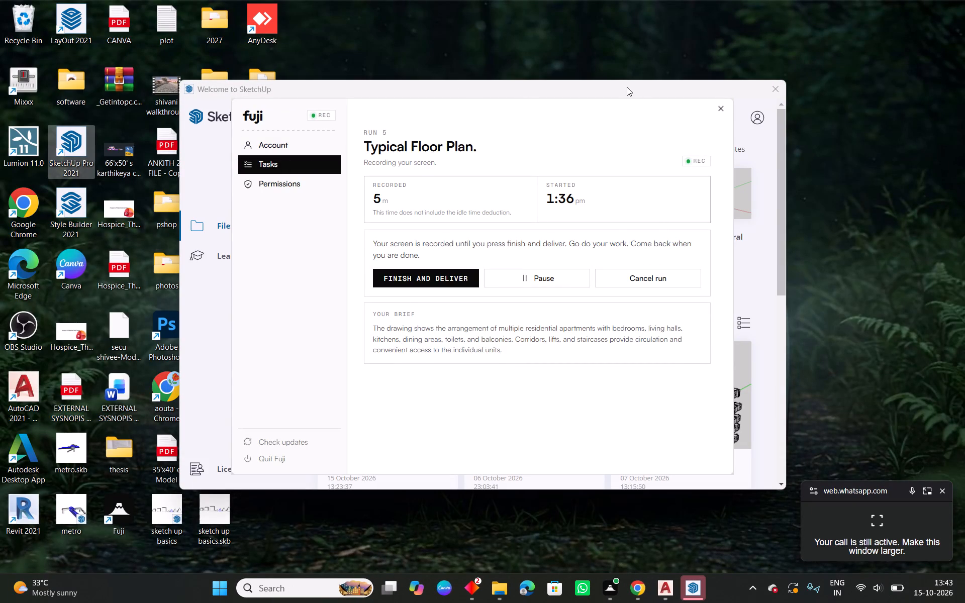
drag(626, 86, 611, 62)
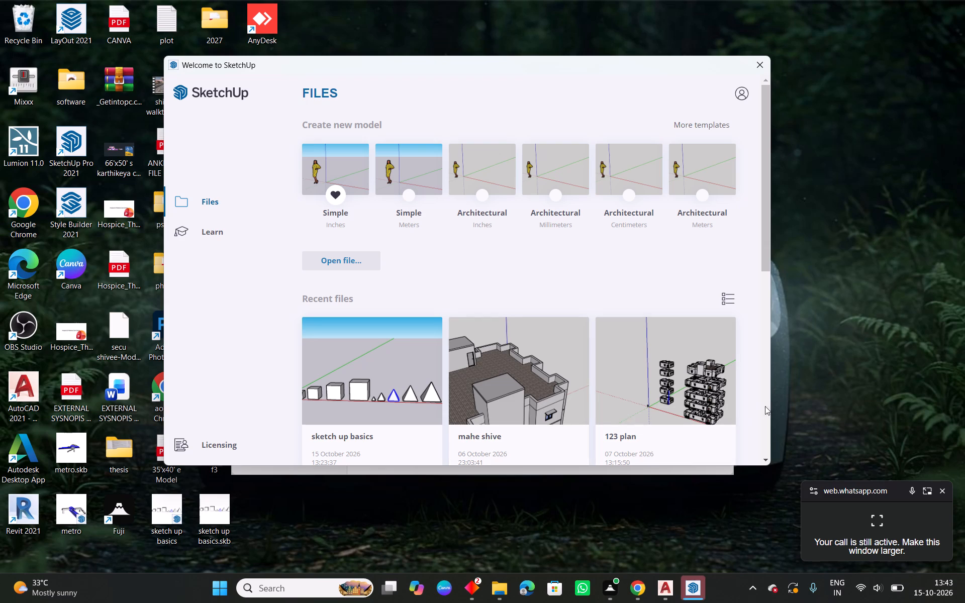
click(624, 401)
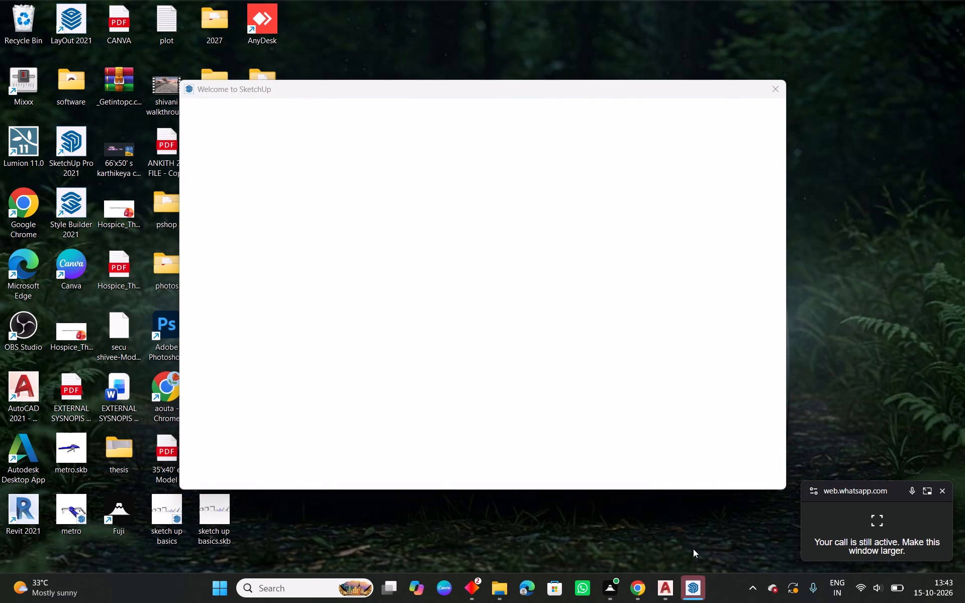
click(695, 515)
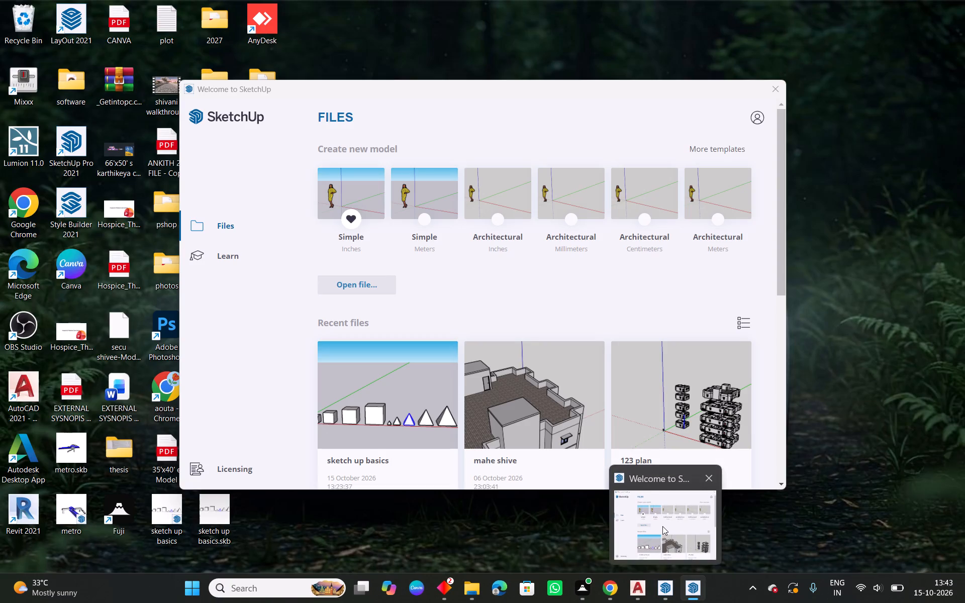
click(662, 526)
click(694, 599)
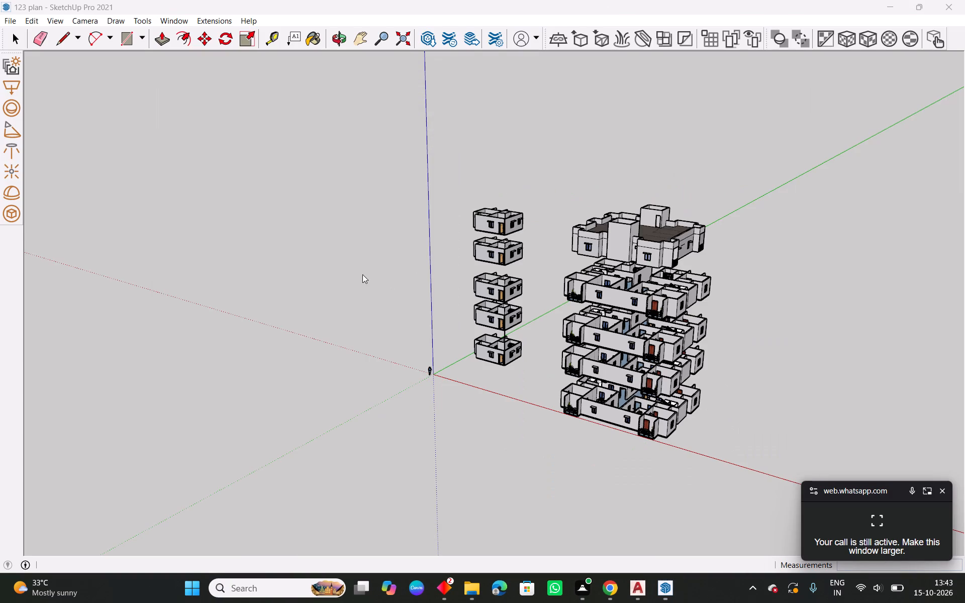
click(889, 7)
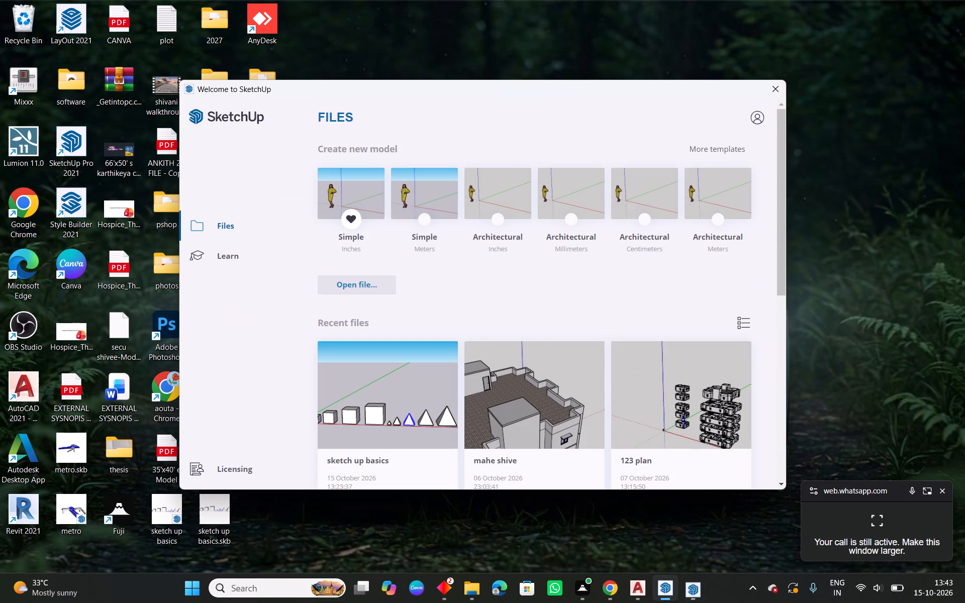
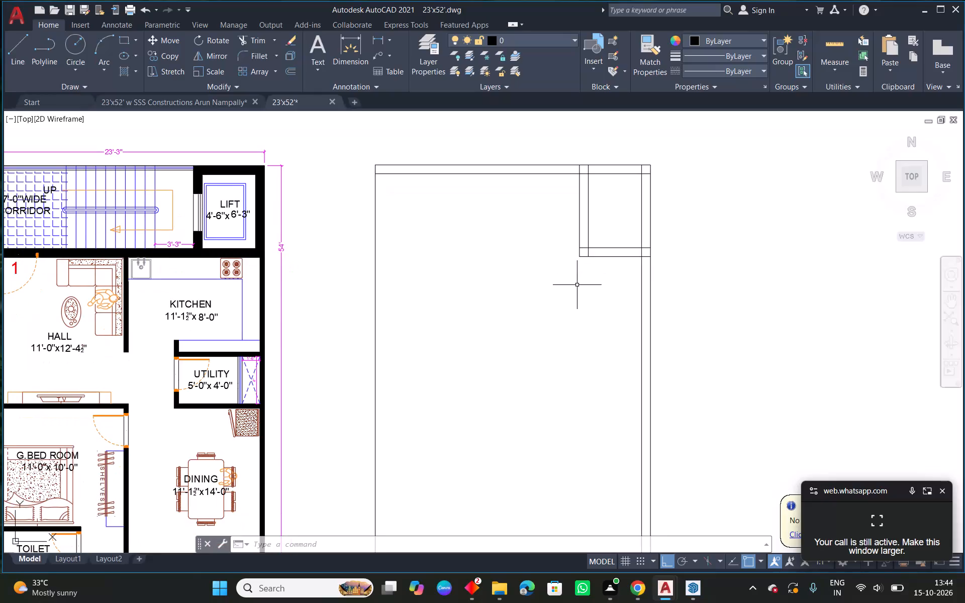
Fillet the four inner corners of the lift shaft at zero radius so its inner wall lines form a closed rectangle.
text(f)
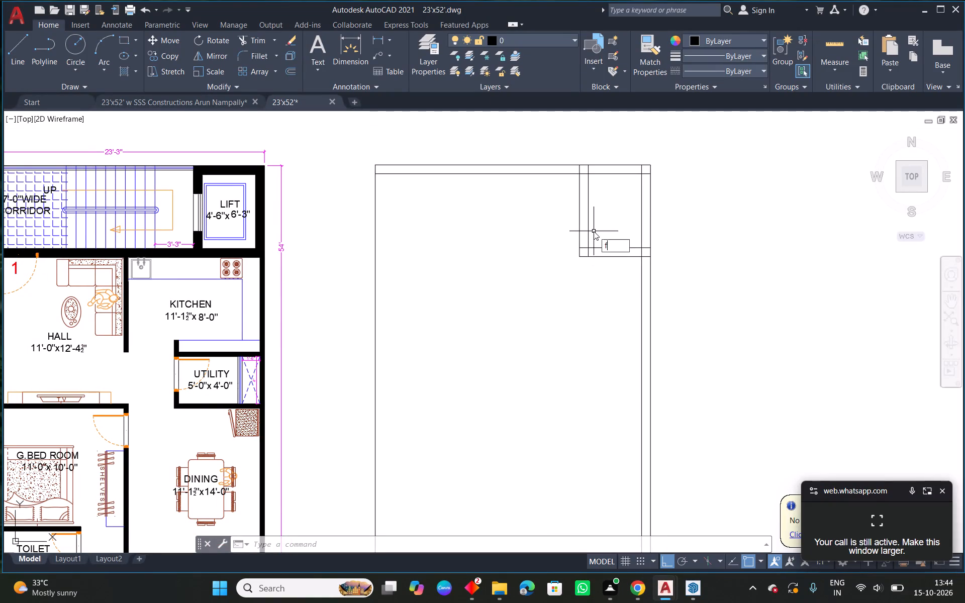
key(space)
click(589, 236)
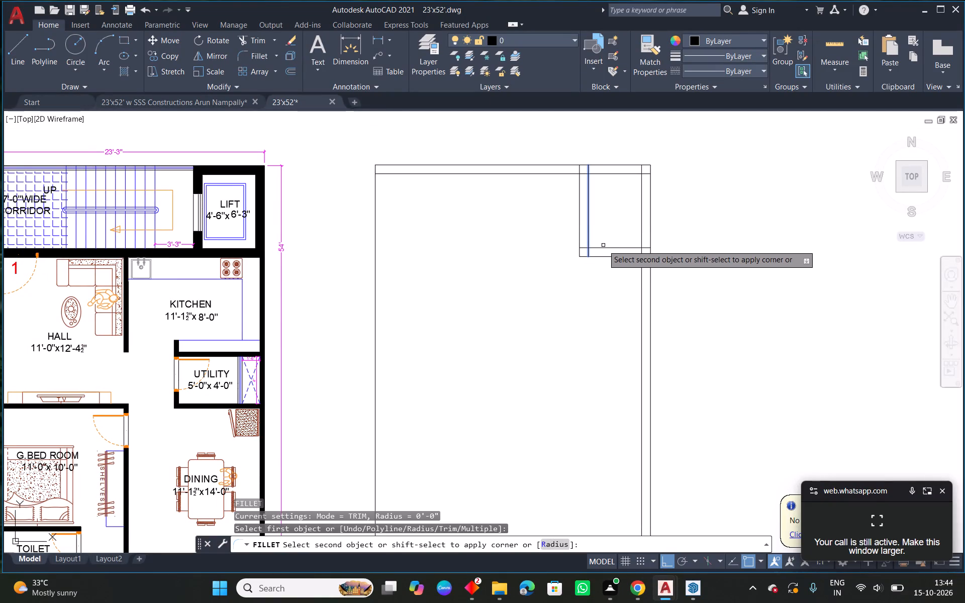
click(603, 246)
right_click(606, 203)
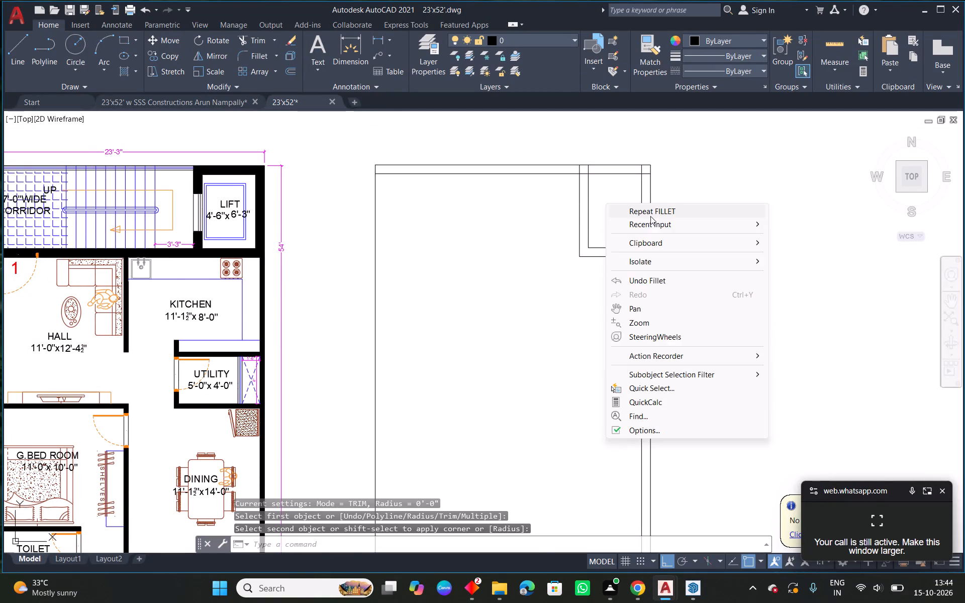
click(650, 216)
click(602, 174)
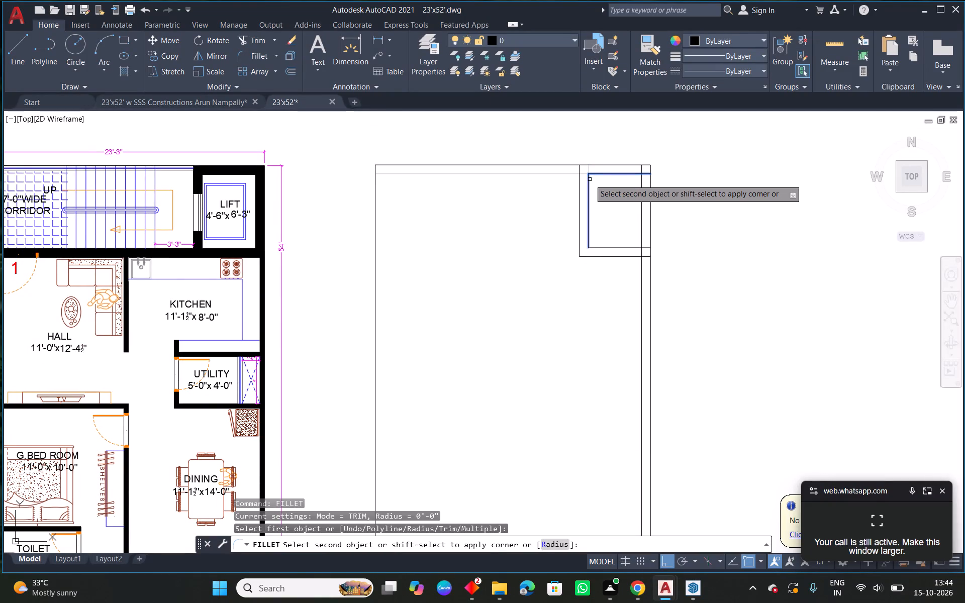
click(589, 182)
right_click(503, 207)
click(547, 217)
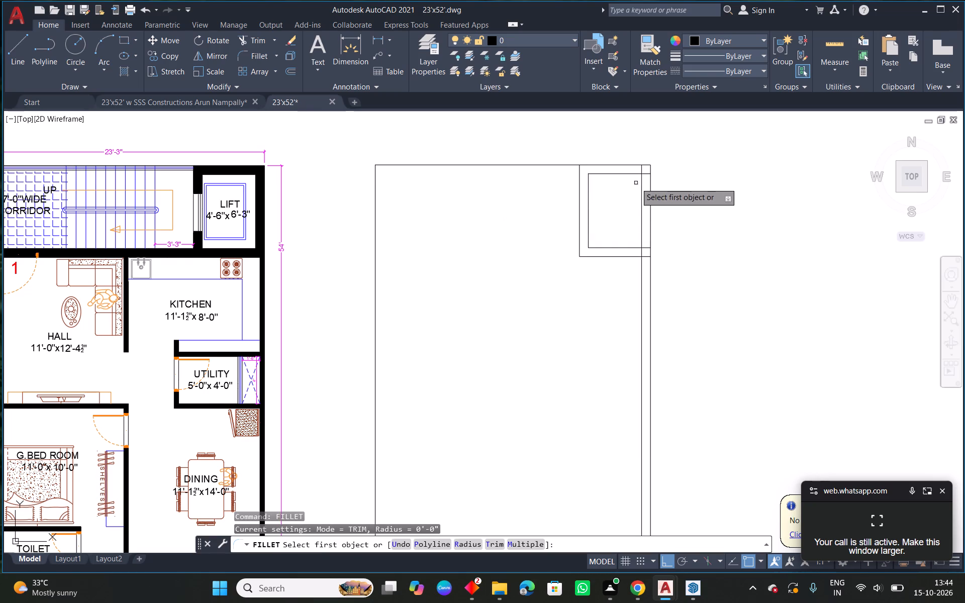
click(632, 173)
click(640, 187)
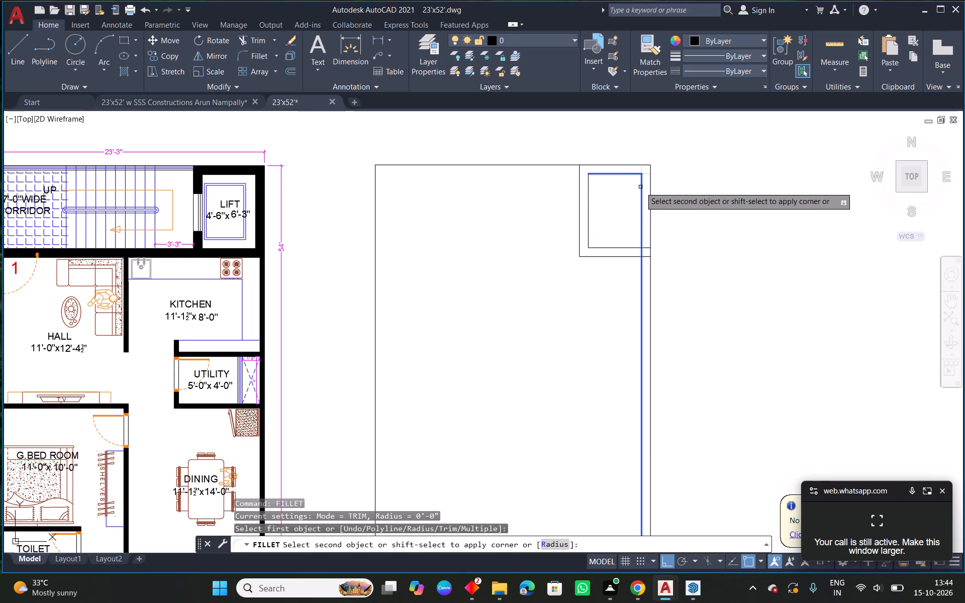
right_click(608, 202)
click(631, 211)
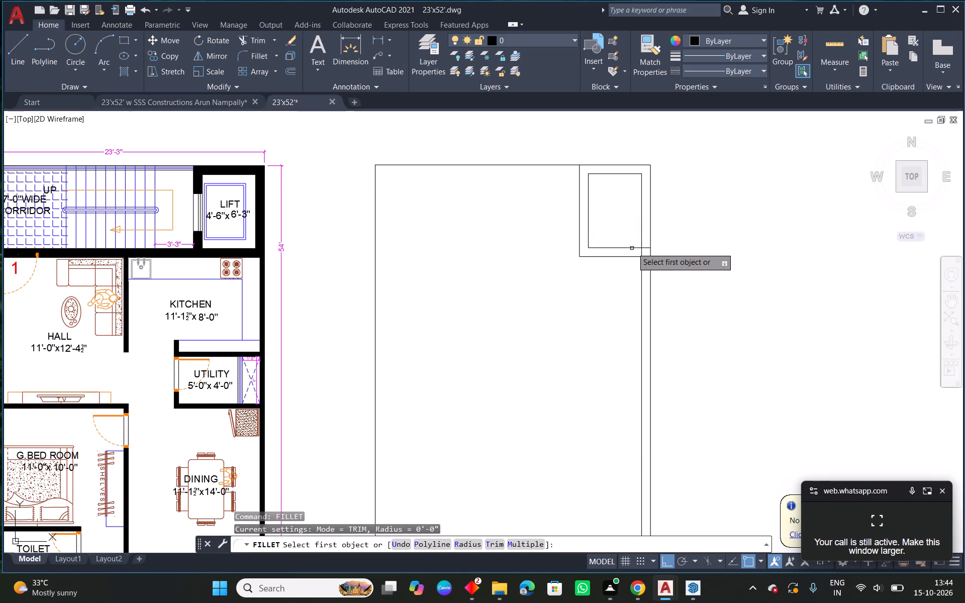
click(632, 248)
click(642, 238)
key(Escape)
Offset the new plan's top outer boundary line 4.5" inward.
middle_drag(507, 230, 607, 249)
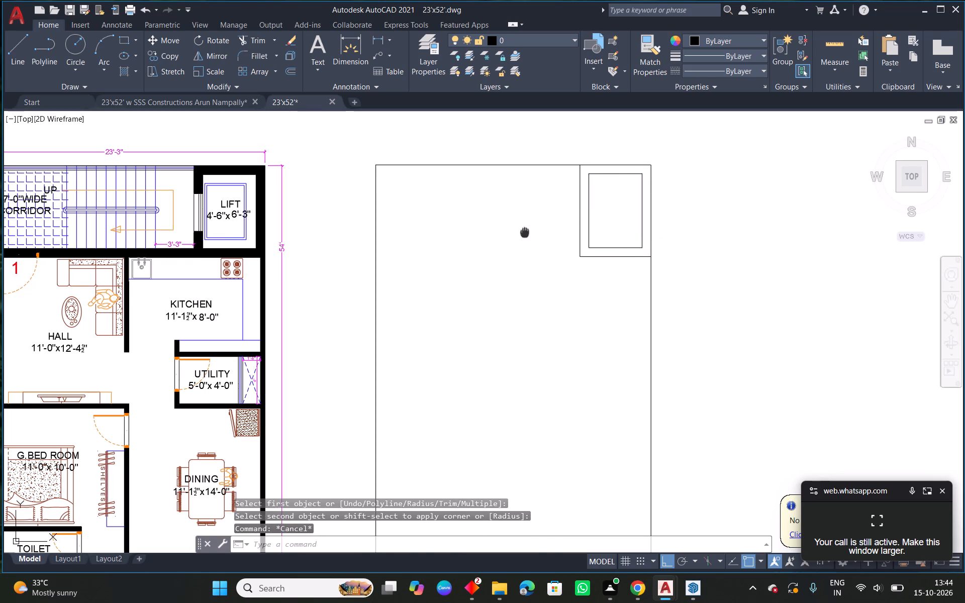
middle_drag(607, 249, 698, 260)
text(o 4.5)
key(space)
click(738, 193)
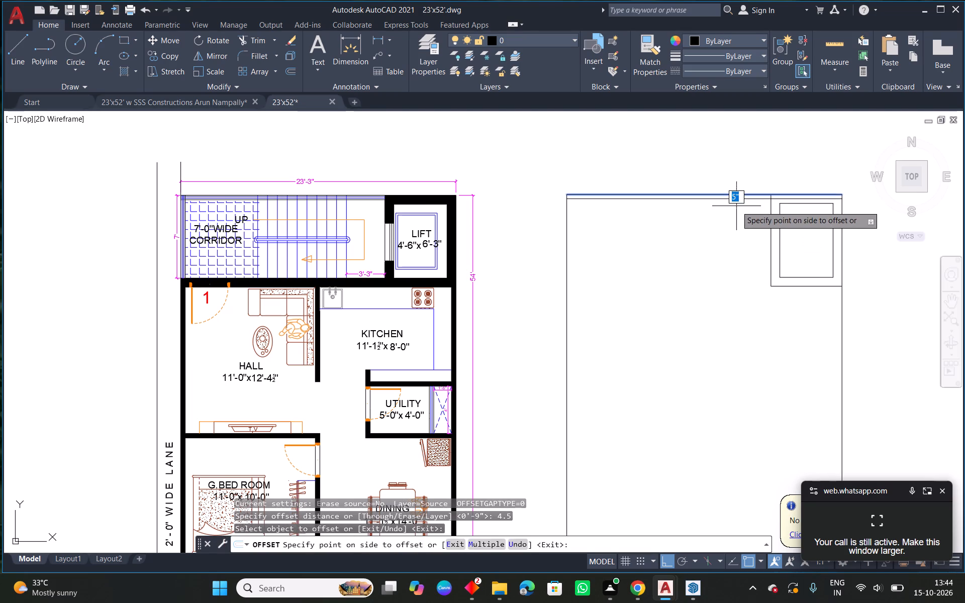
click(736, 206)
key(Escape)
Trim the part of the 4.5" offset line that crosses the lift shaft.
middle_drag(736, 206, 586, 202)
scroll(657, 187, up, 1)
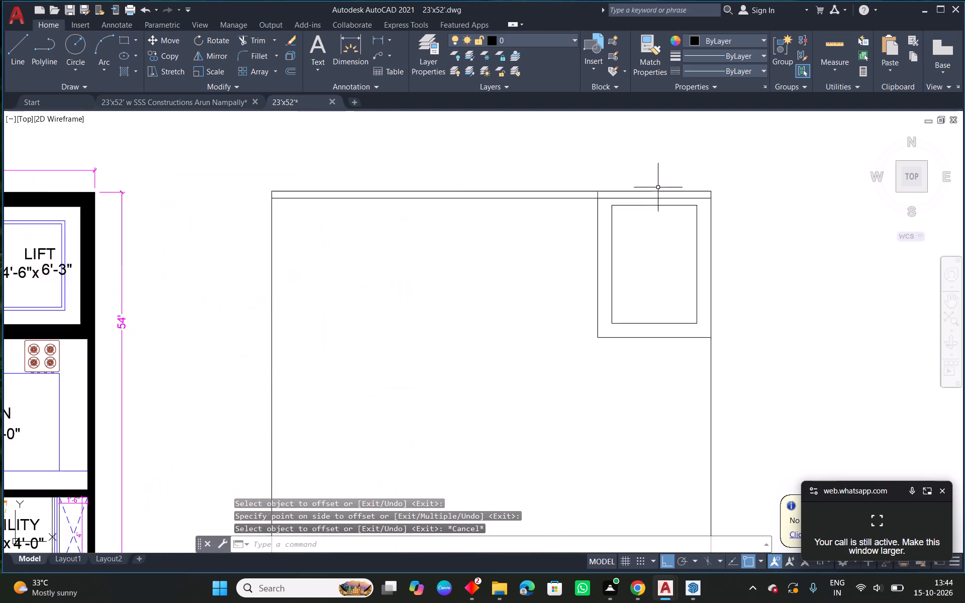
scroll(658, 187, up, 2)
text(tr)
key(space)
key(space)
click(637, 214)
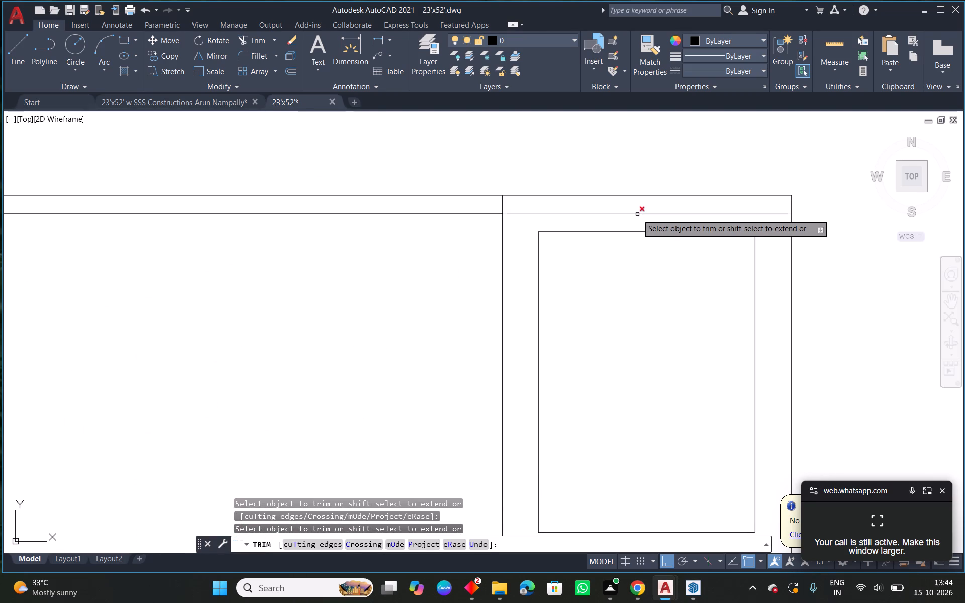
key(Escape)
Draw a lift car rectangle about 3'-4" by 5'-1" inside the new plan's lift shaft.
scroll(612, 209, down, 7)
scroll(504, 282, up, 1)
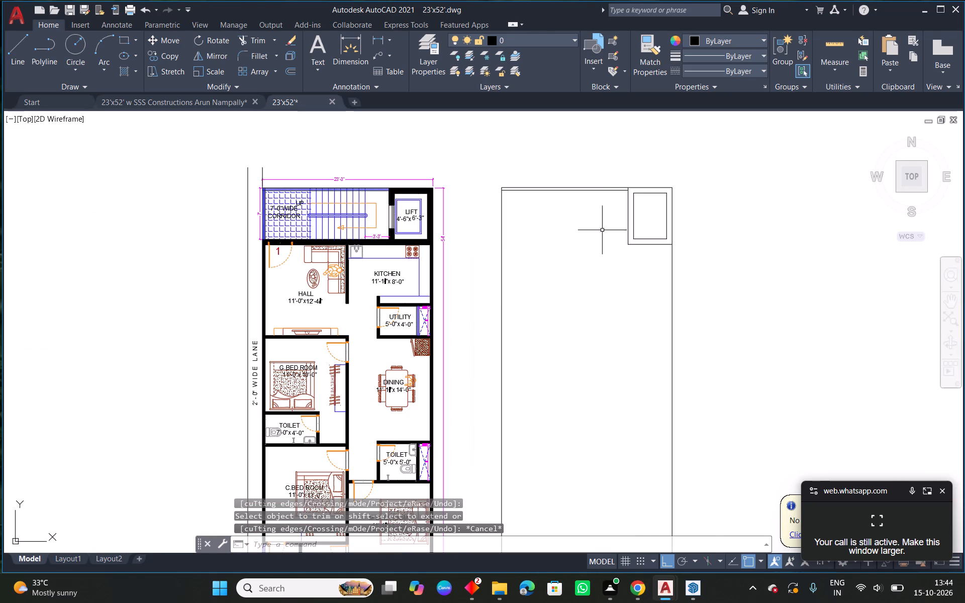
scroll(598, 237, up, 1)
middle_drag(593, 244, 598, 265)
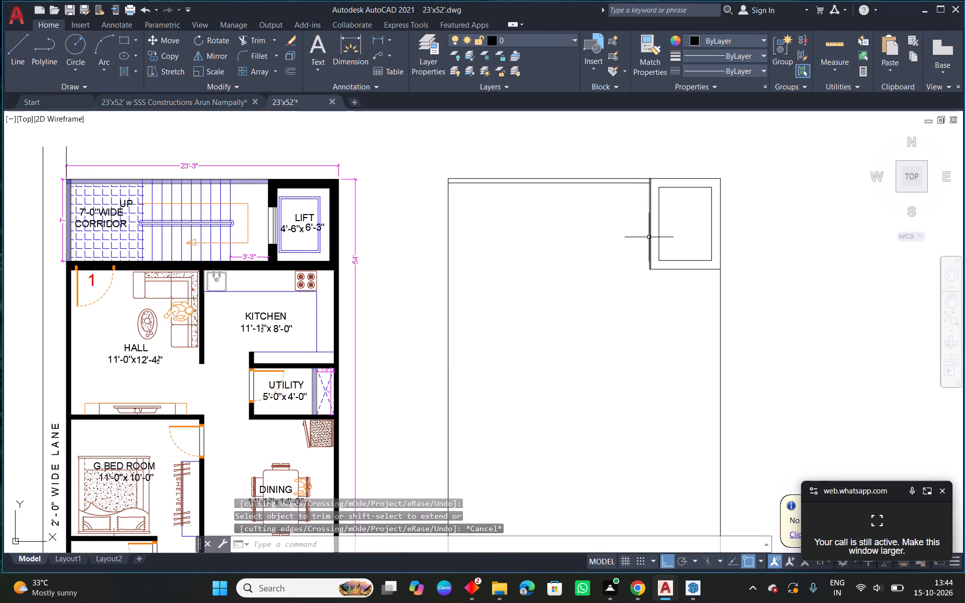
scroll(236, 197, up, 2)
scroll(275, 201, down, 1)
middle_drag(644, 264, 435, 243)
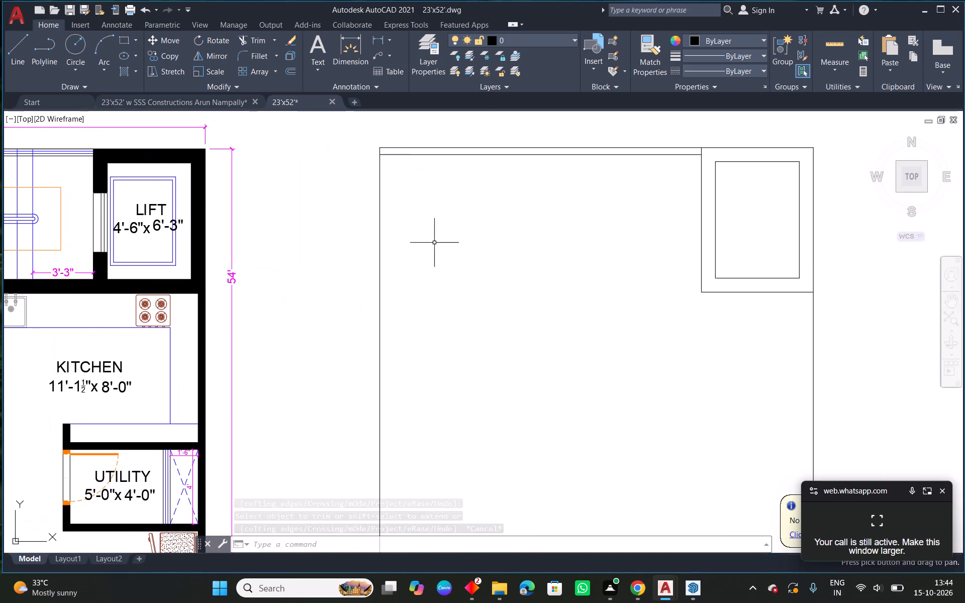
middle_drag(817, 260, 804, 273)
middle_drag(667, 283, 637, 287)
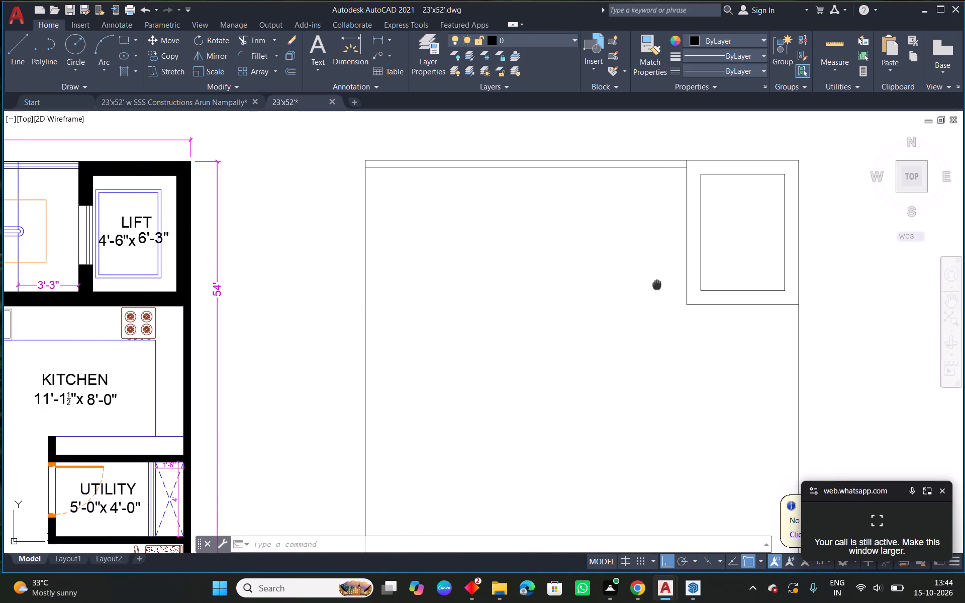
middle_drag(637, 287, 620, 288)
text(rec)
key(space)
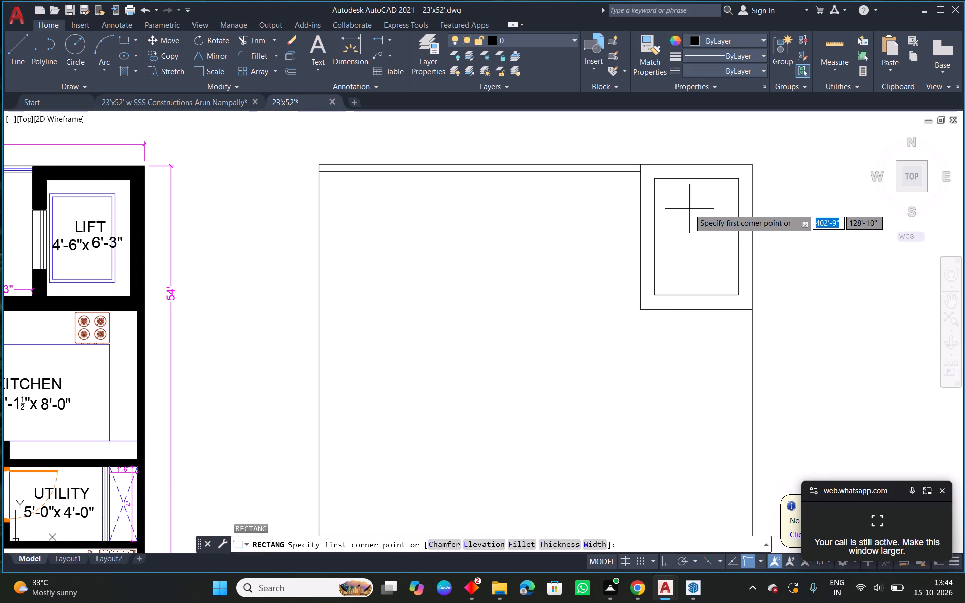
click(665, 190)
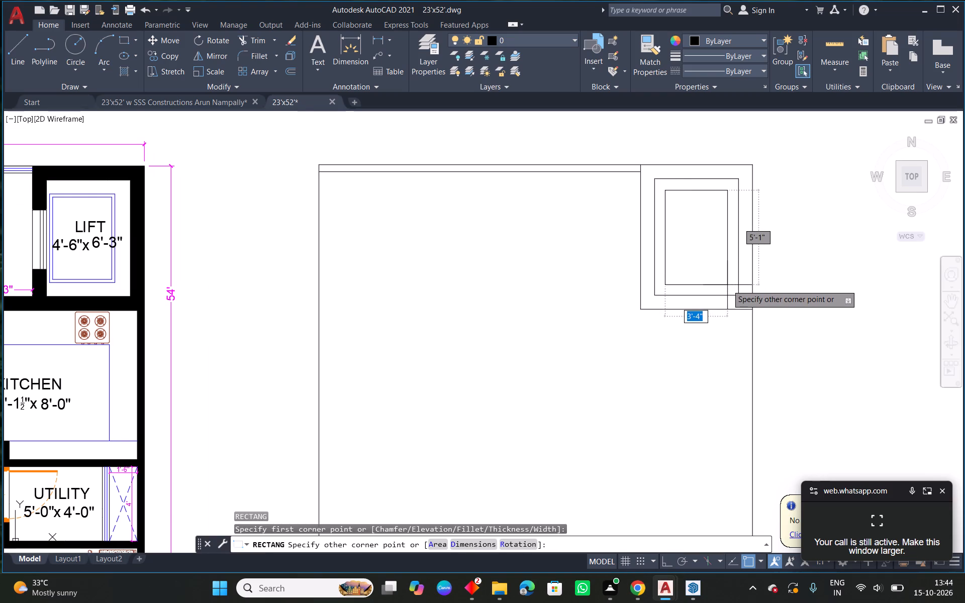
click(729, 285)
Offset the lift car rectangle 1" inward, and offset the resulting rectangle another 1" inward.
click(697, 283)
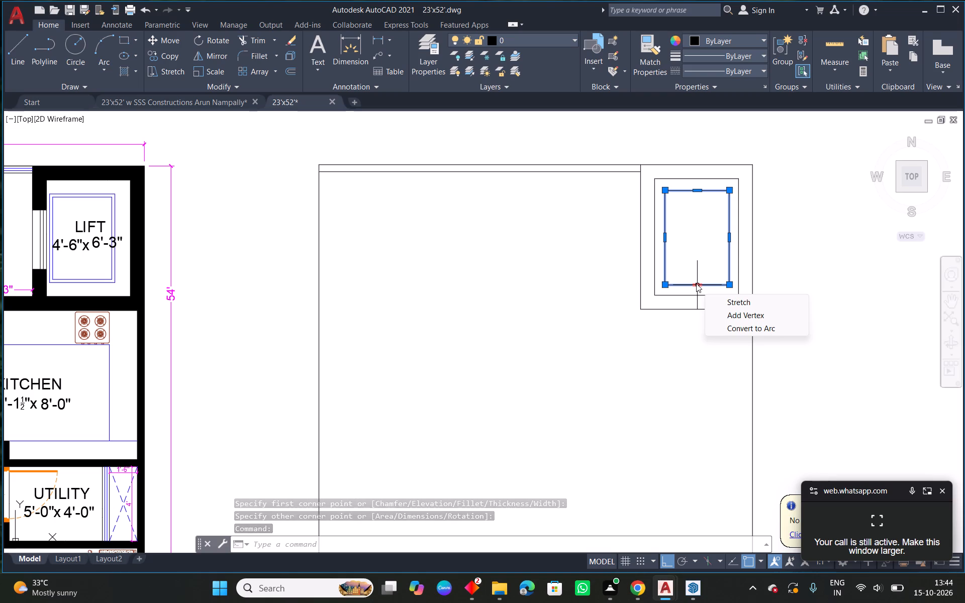
text(o)
key(space)
text(o)
key(space)
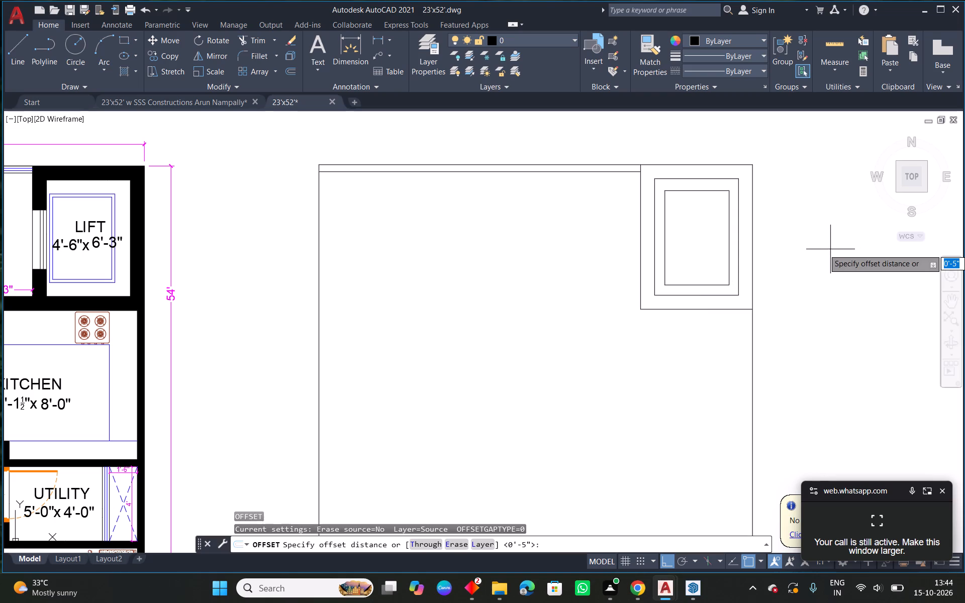
text(1")
key(Return)
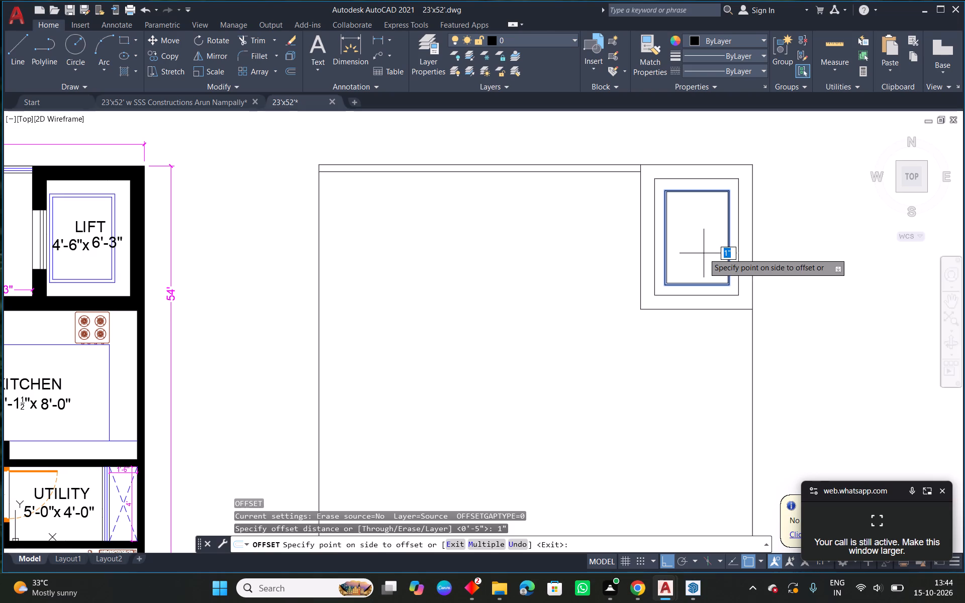
click(704, 253)
scroll(729, 240, up, 3)
click(724, 246)
click(696, 258)
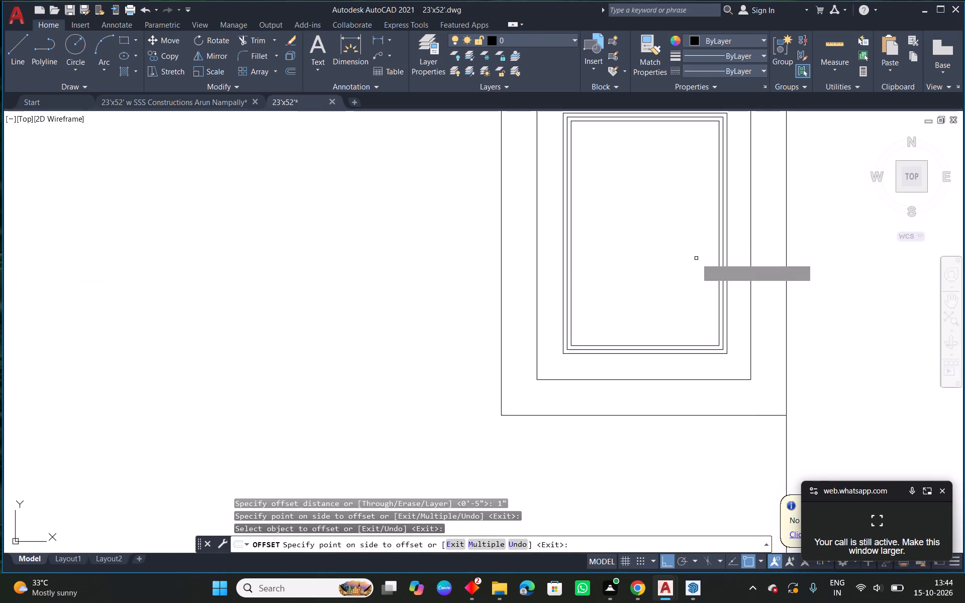
key(Escape)
Delete the middle of the three nested lift car rectangles.
scroll(726, 237, up, 2)
click(715, 243)
key(Delete)
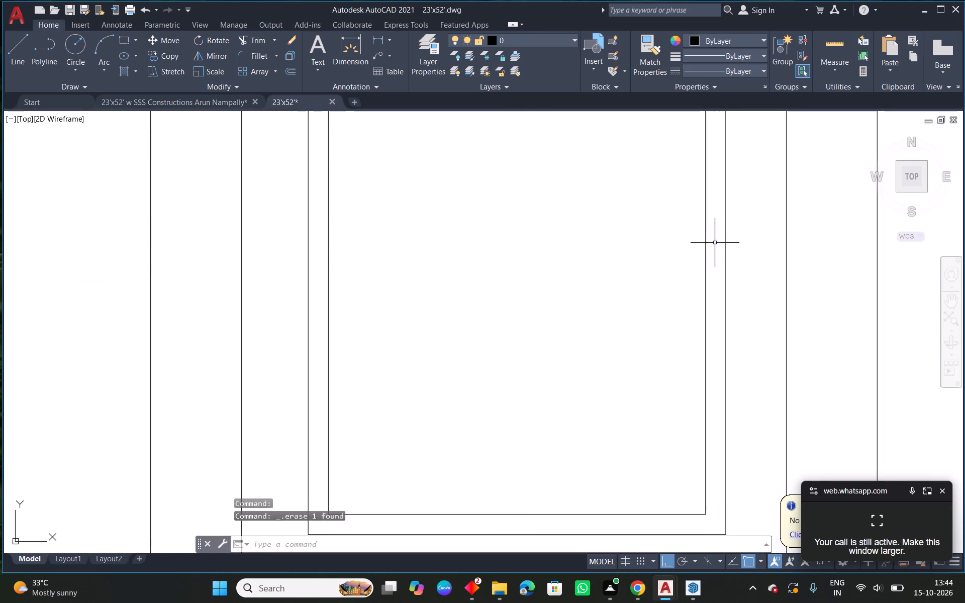
Draw a short line across the lift shaft's left wall at the midpoint of its inner face.
scroll(718, 261, down, 5)
scroll(690, 311, up, 1)
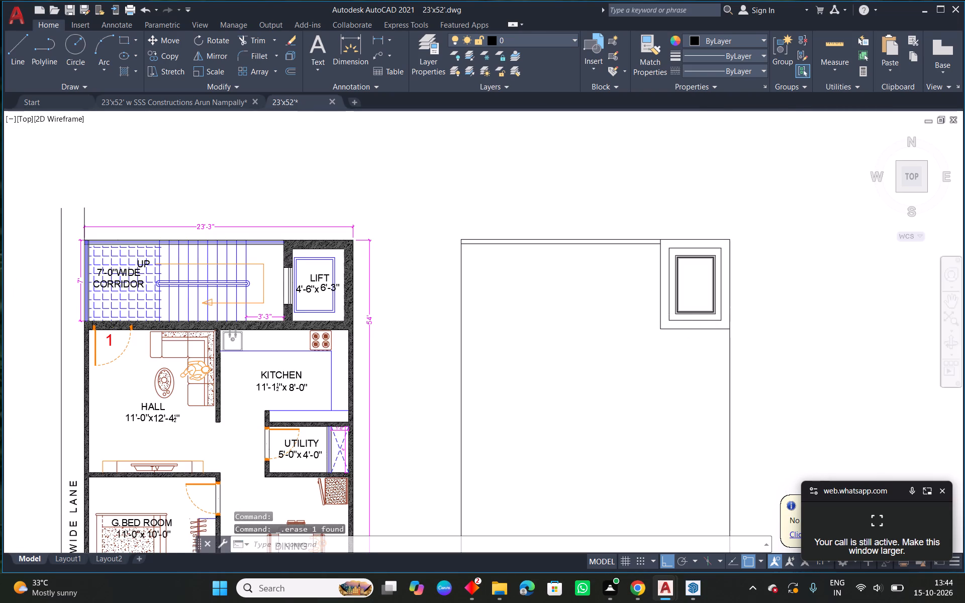
middle_drag(723, 288, 705, 292)
key(l)
key(space)
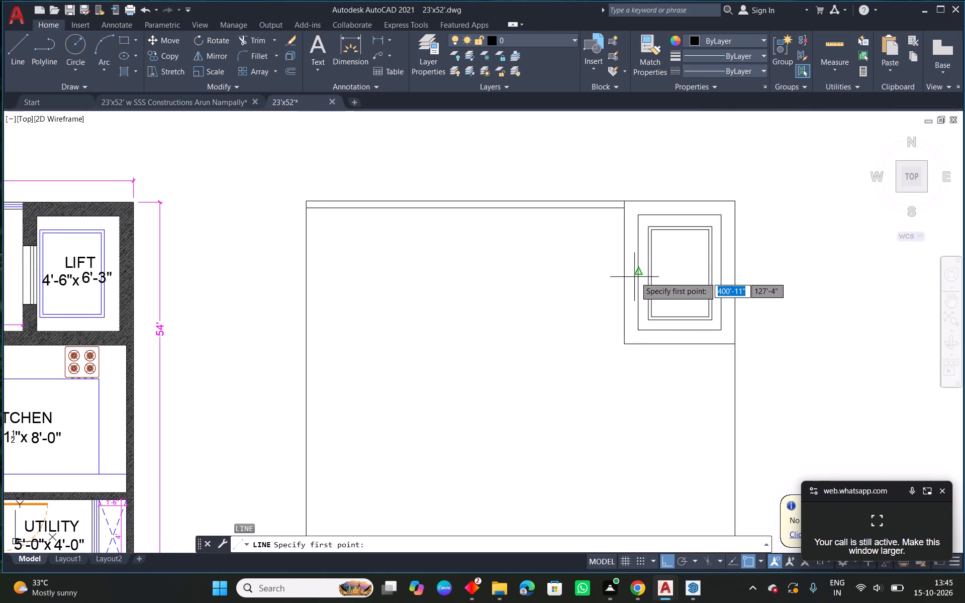
click(638, 271)
click(627, 271)
key(Escape)
Offset the short wall line by 1' once upward and twice successively downward to mark the lift door opening.
scroll(629, 273, down, 2)
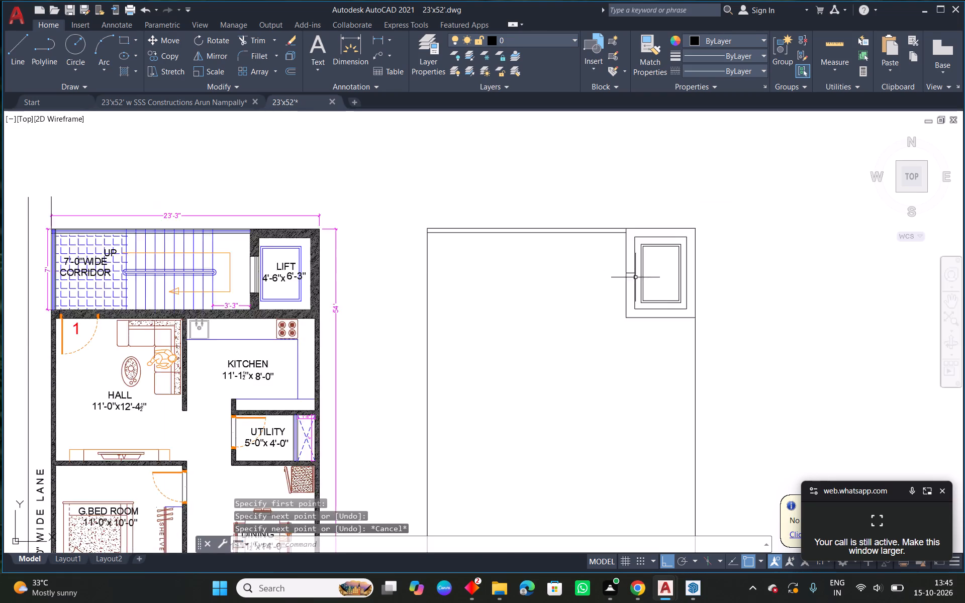
scroll(648, 284, up, 1)
text(o 0.)
key(BackSpace)
key(BackSpace)
text(1'')
key(BackSpace)
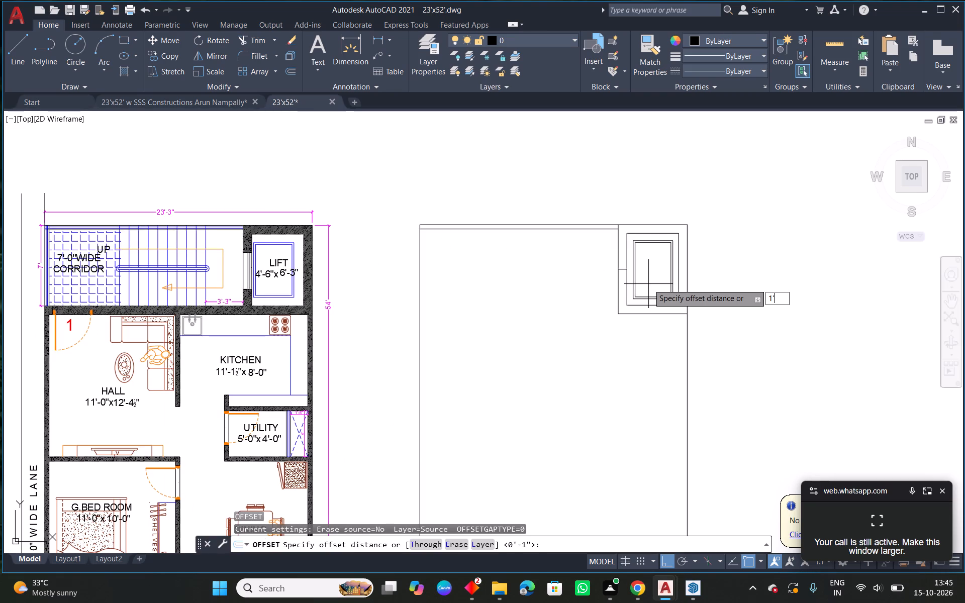
key(Return)
scroll(650, 283, up, 2)
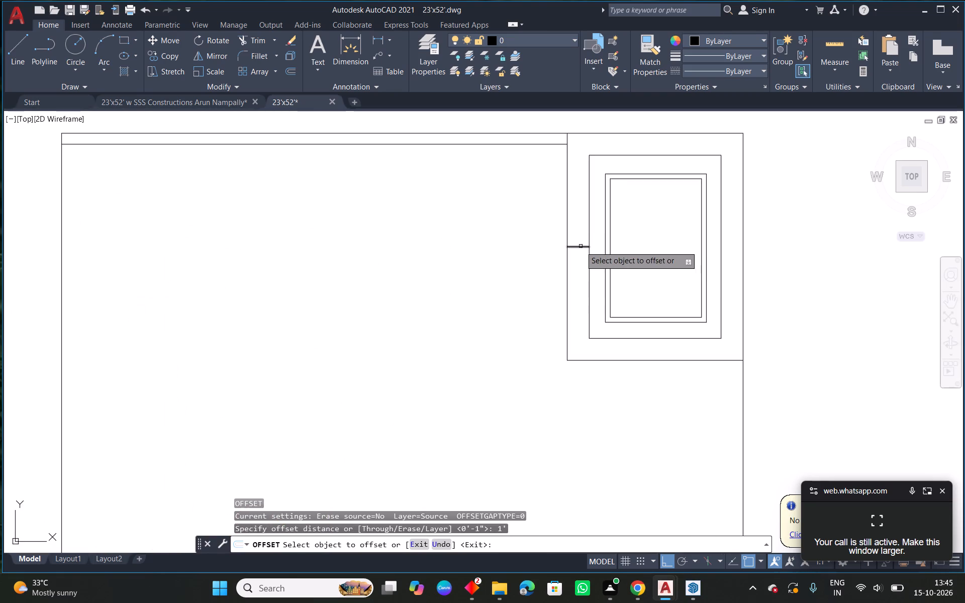
click(581, 246)
click(578, 216)
click(575, 248)
click(575, 264)
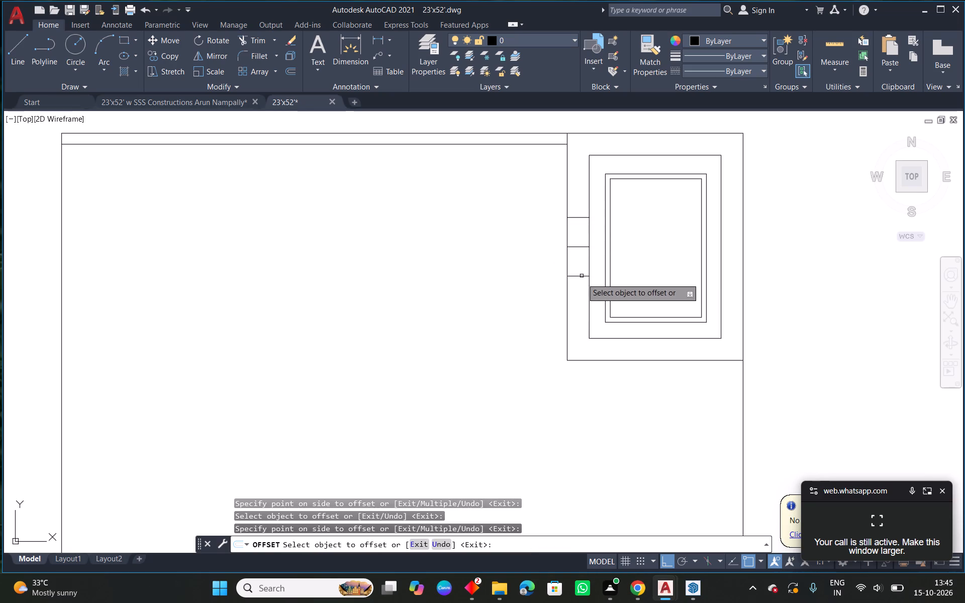
click(584, 275)
click(580, 299)
key(Escape)
Delete the two intermediate lines between the ends of the lift door opening.
drag(584, 234, 583, 240)
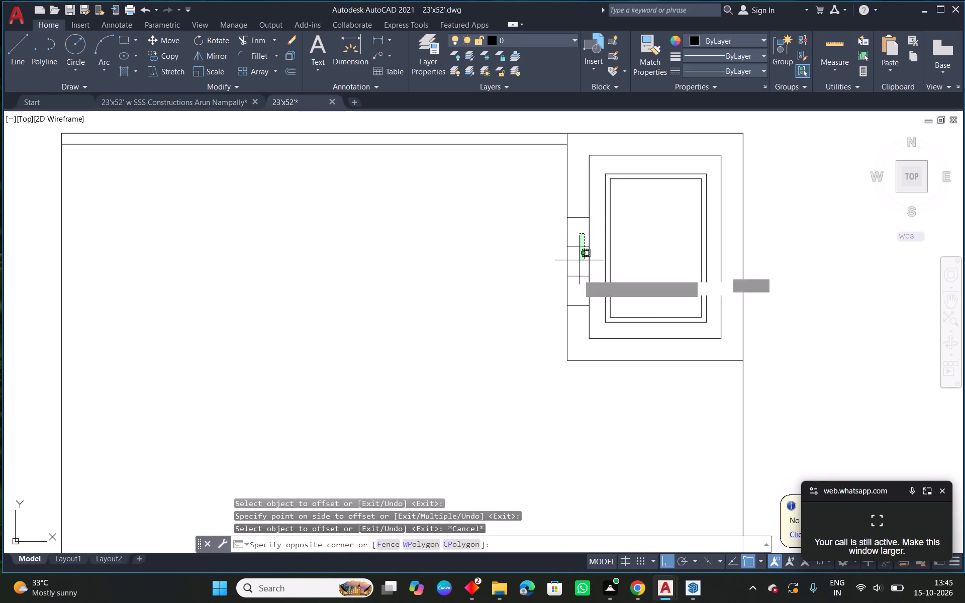
click(576, 289)
key(Delete)
Copy the lift door from the reference plan to the inner end of the upper opening line in the new plan's lift wall.
scroll(577, 282, down, 3)
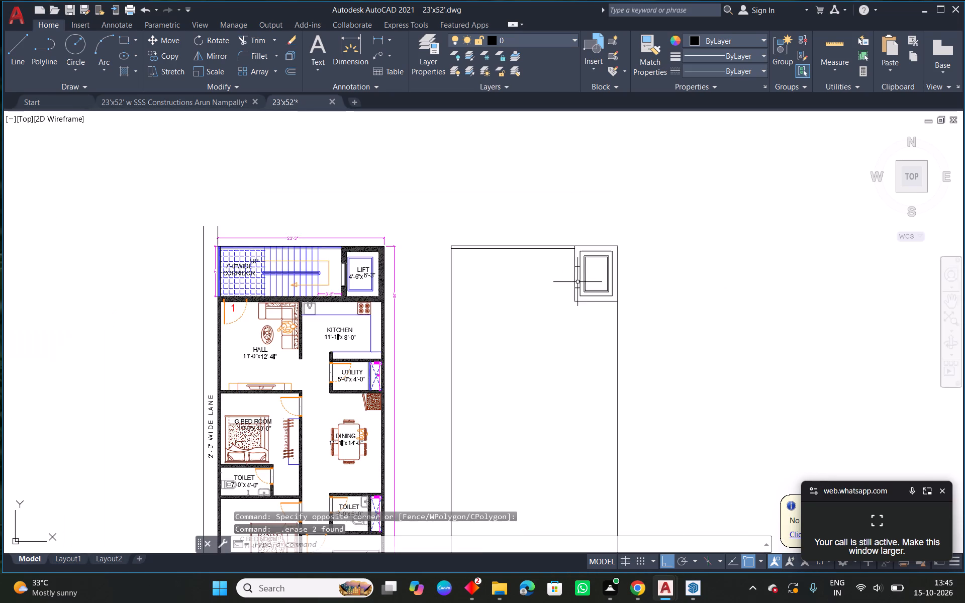
scroll(540, 282, up, 1)
scroll(239, 258, up, 4)
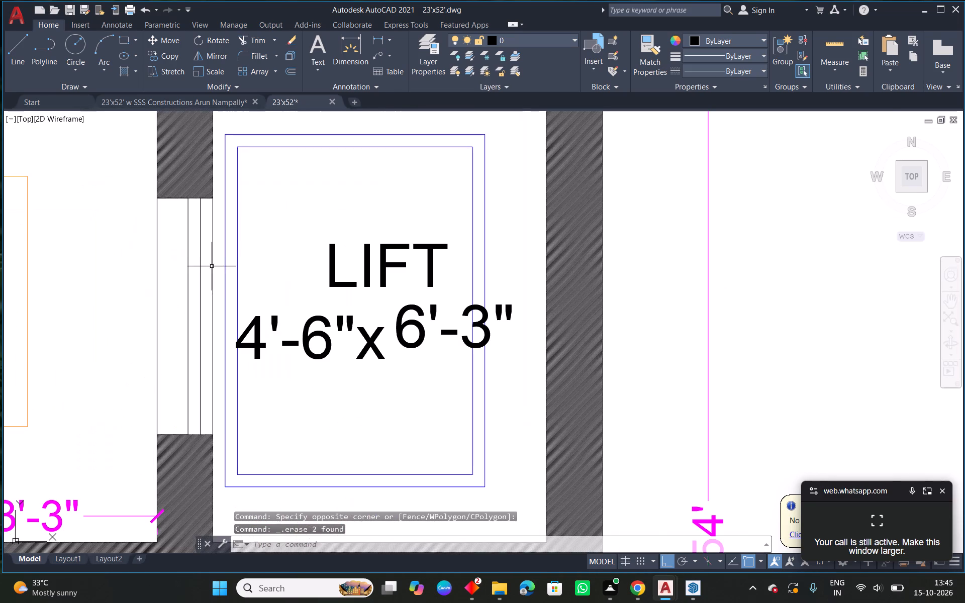
click(205, 256)
click(186, 258)
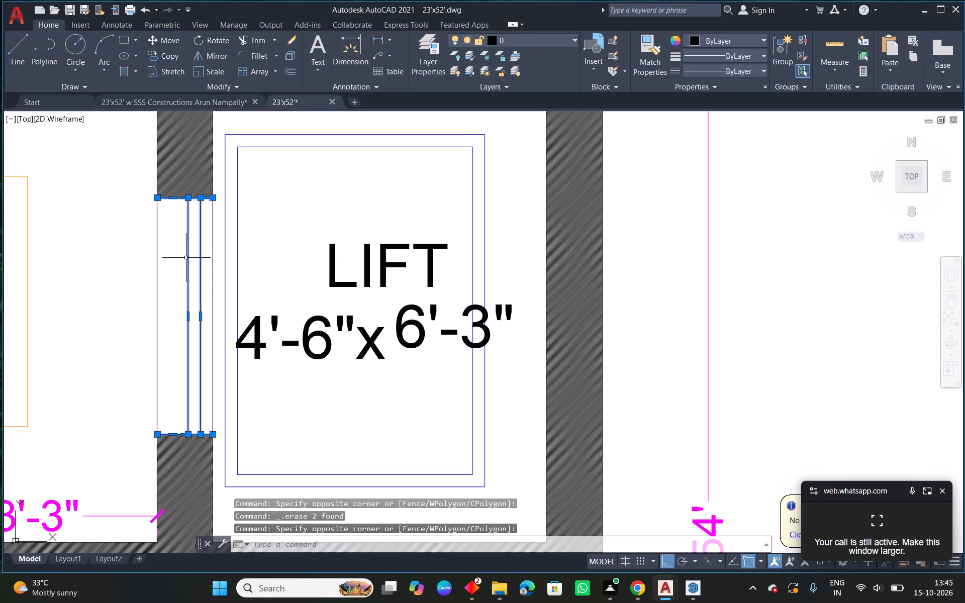
text(co)
key(space)
click(213, 200)
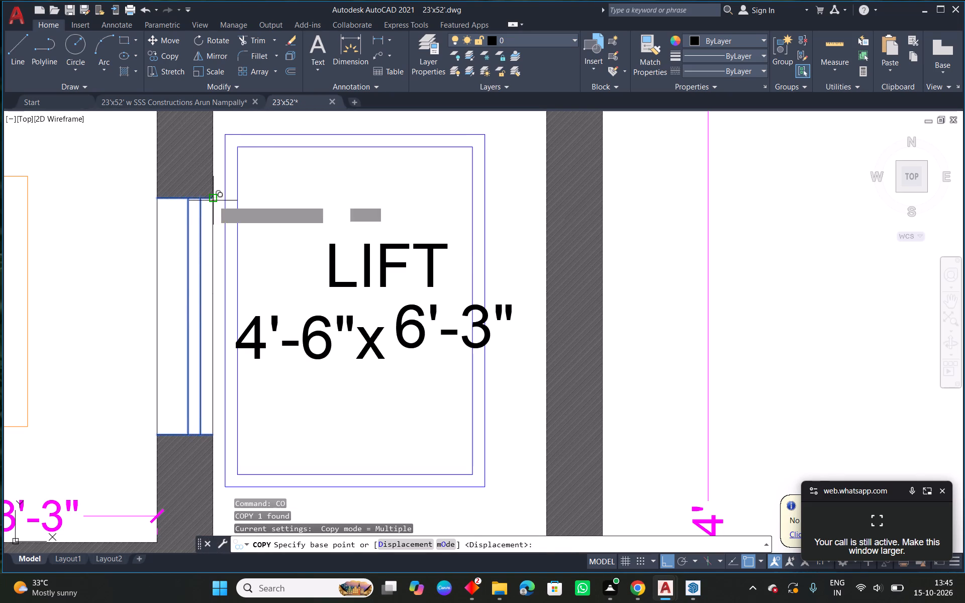
scroll(508, 239, down, 3)
middle_drag(674, 256, 128, 225)
scroll(494, 211, up, 1)
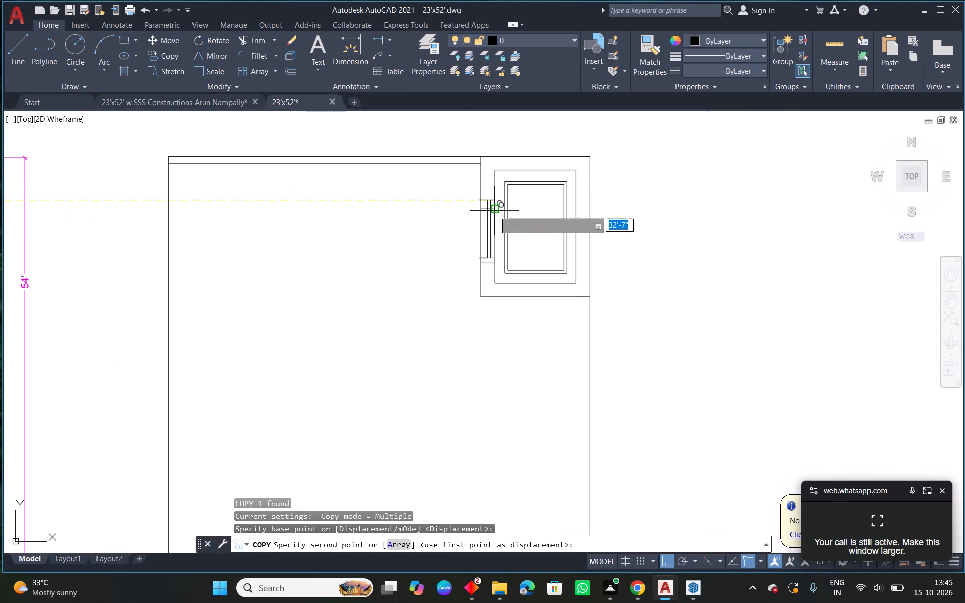
scroll(494, 211, up, 2)
click(493, 200)
key(Escape)
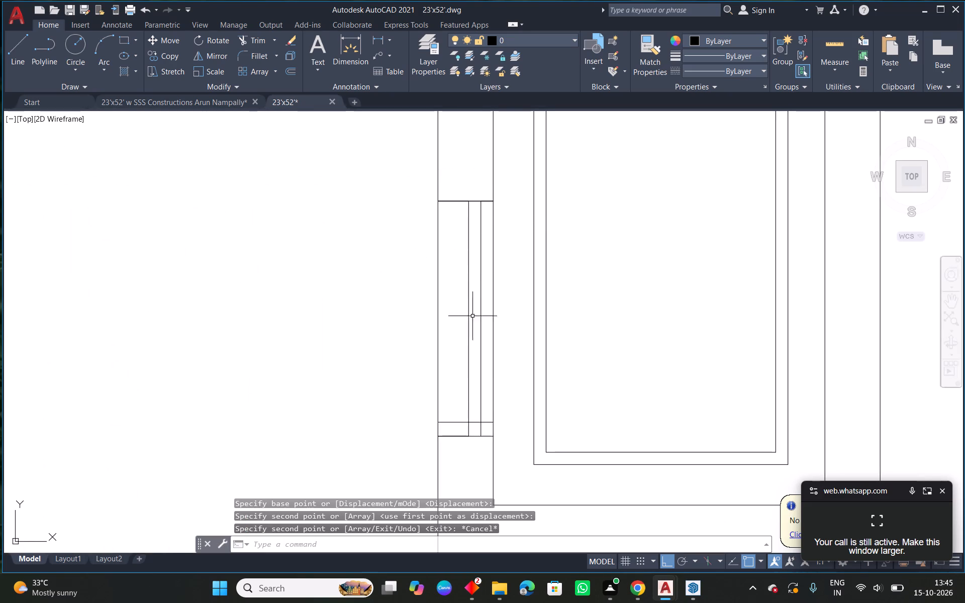
Delete the leftover line just above the lower end line of the lift door opening.
middle_drag(481, 372, 504, 234)
scroll(469, 277, up, 2)
click(478, 291)
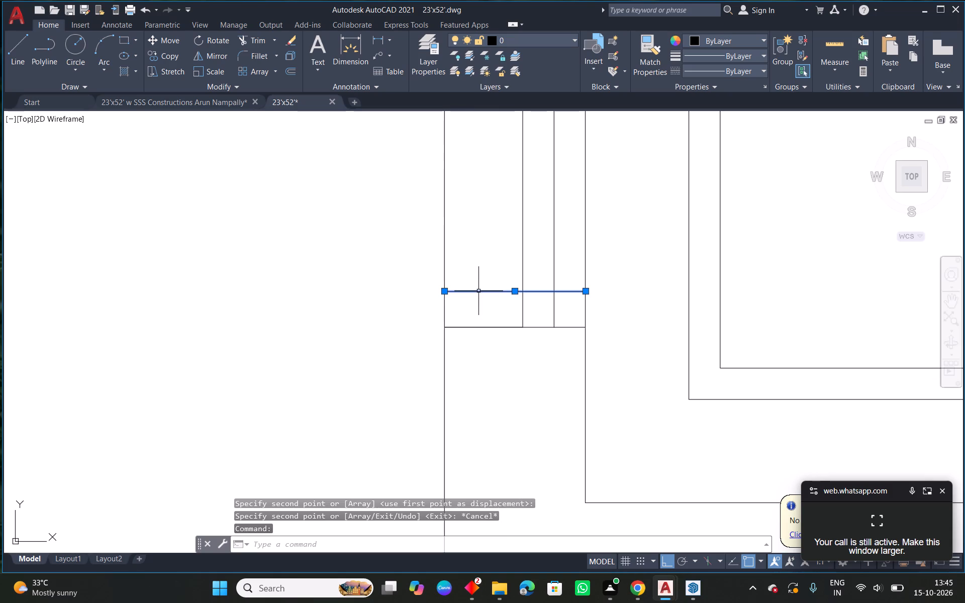
key(Delete)
With Ortho off, copy the LIFT label and both its size dimensions from the reference plan into the new plan's lift.
scroll(486, 303, down, 5)
middle_drag(609, 295, 587, 296)
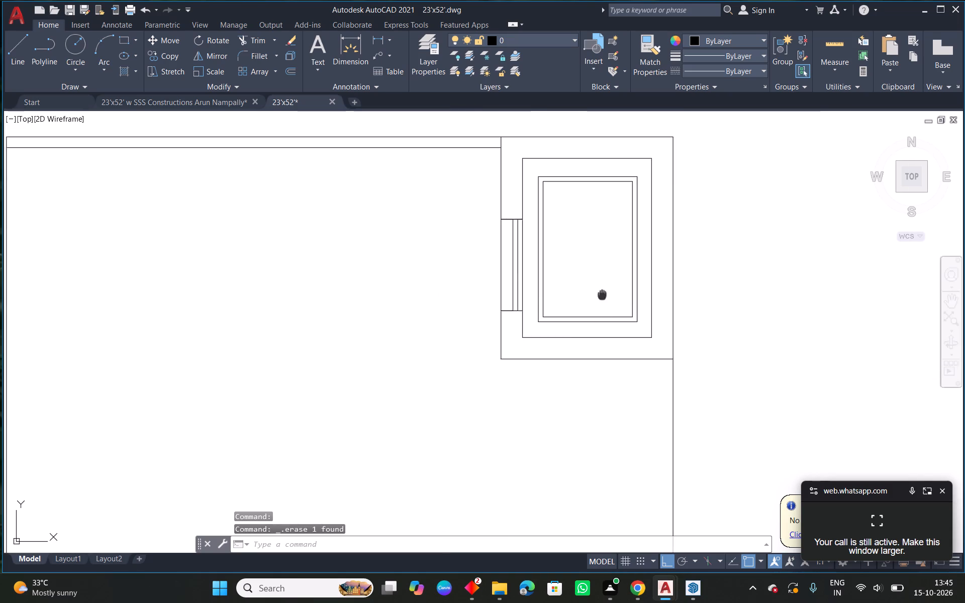
middle_drag(587, 296, 516, 310)
scroll(512, 311, down, 1)
middle_drag(514, 340, 611, 308)
scroll(611, 308, down, 1)
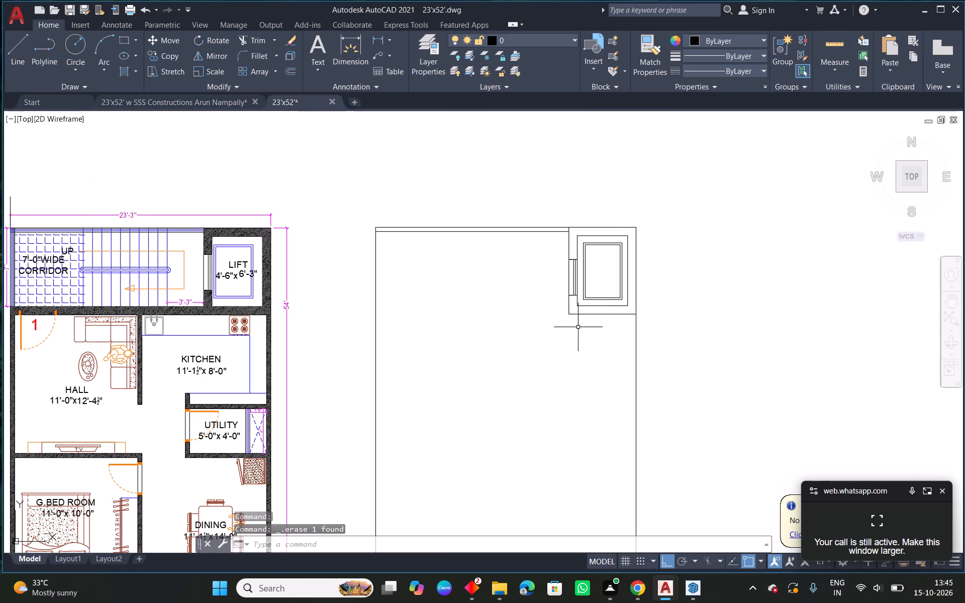
scroll(221, 270, up, 2)
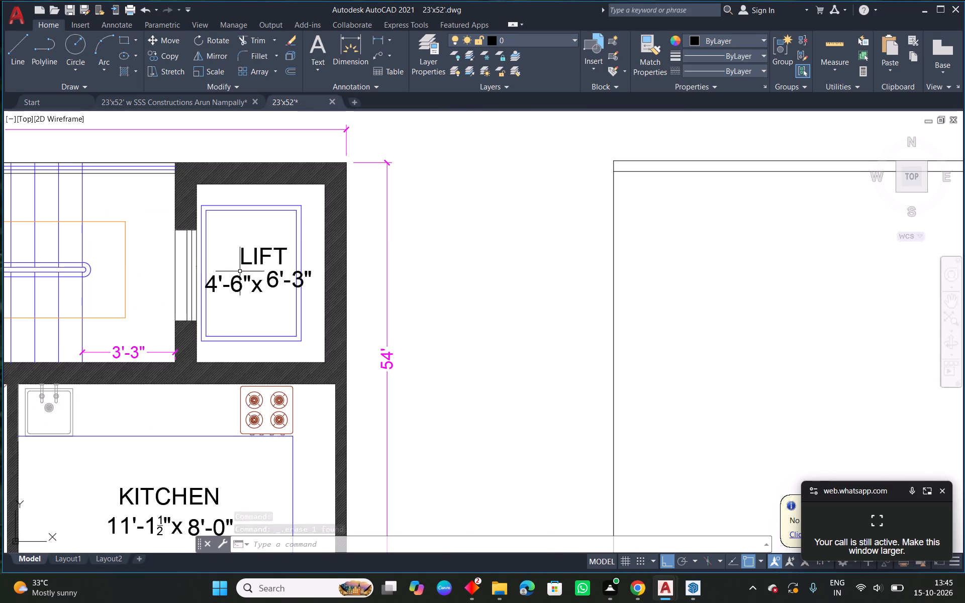
click(238, 279)
click(278, 282)
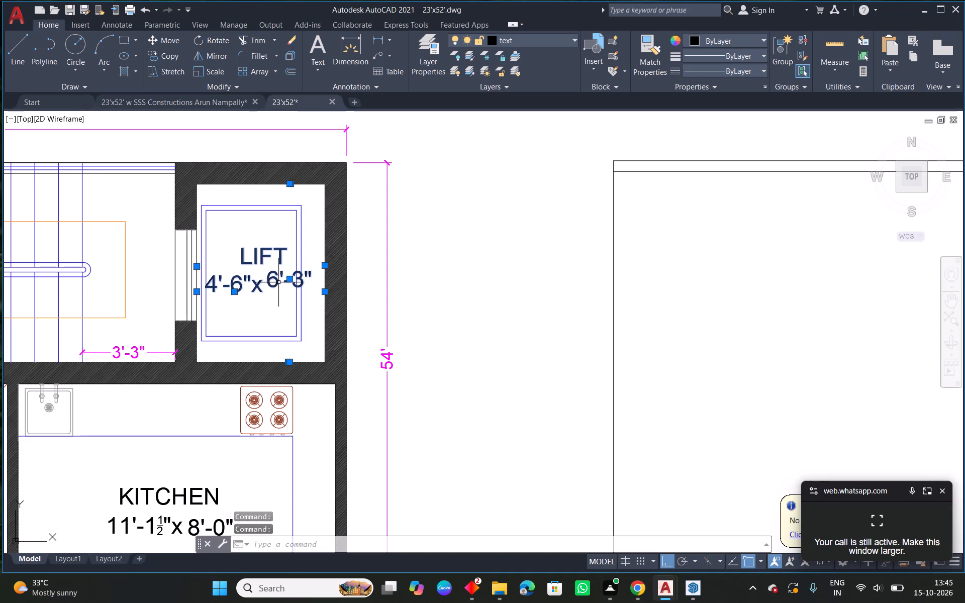
text(co)
key(space)
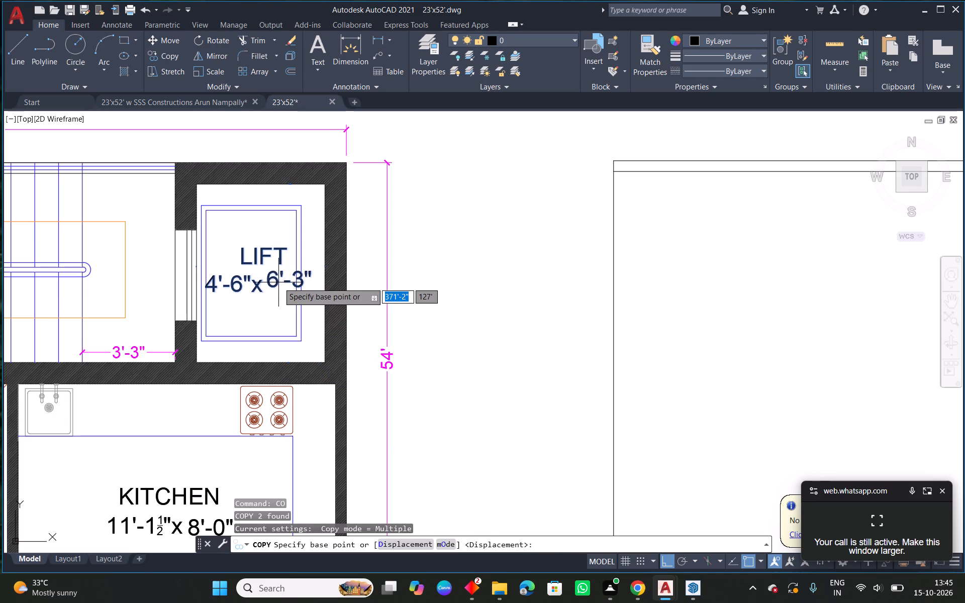
click(278, 282)
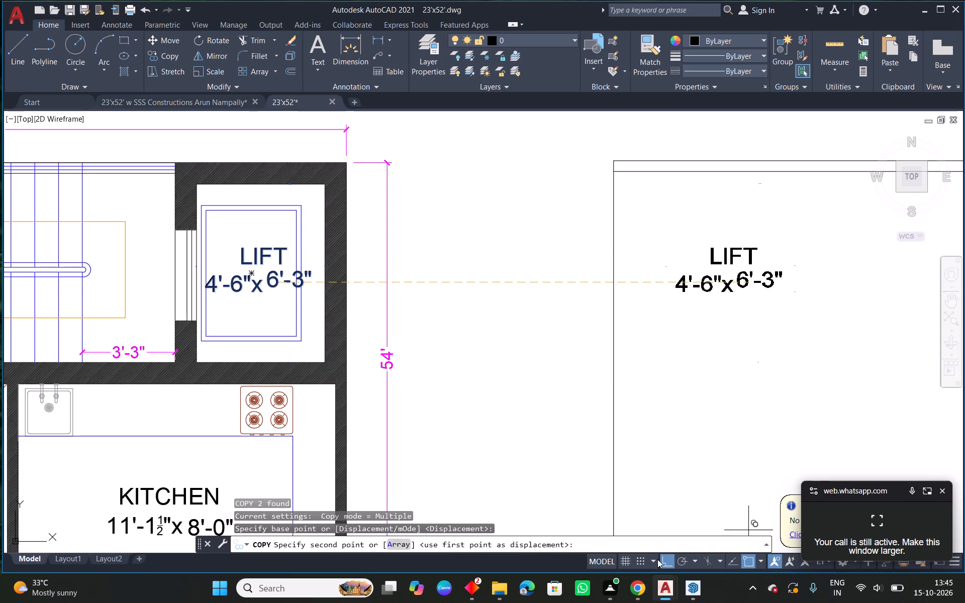
click(657, 559)
click(661, 557)
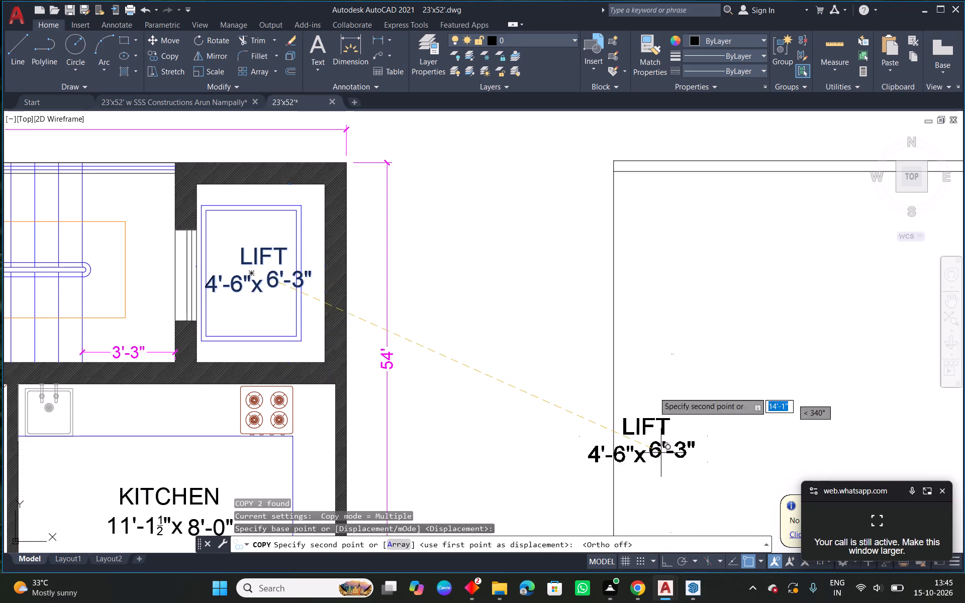
scroll(651, 361, down, 3)
middle_drag(744, 365, 409, 336)
scroll(472, 309, up, 5)
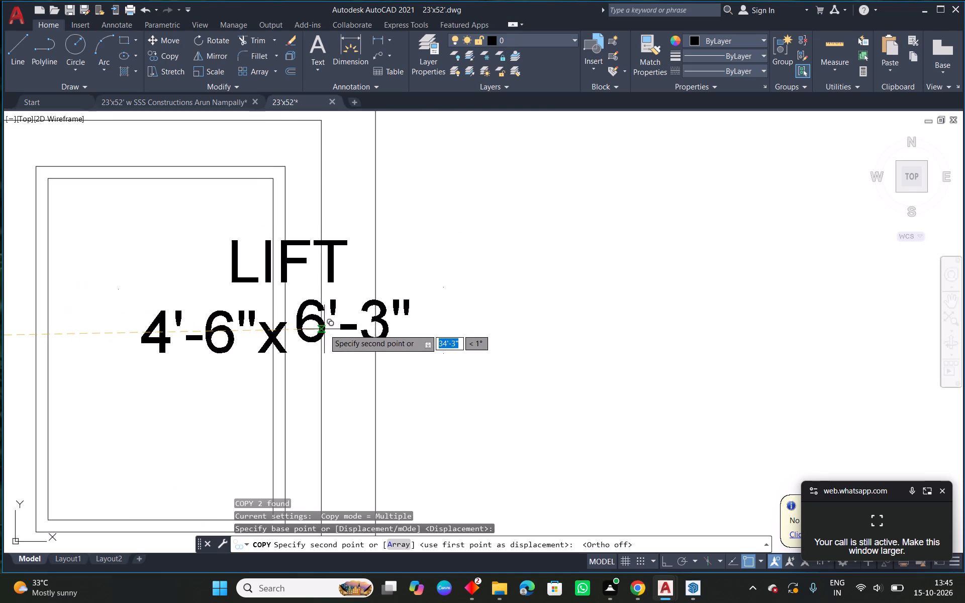
middle_drag(324, 329, 531, 310)
click(443, 323)
key(Escape)
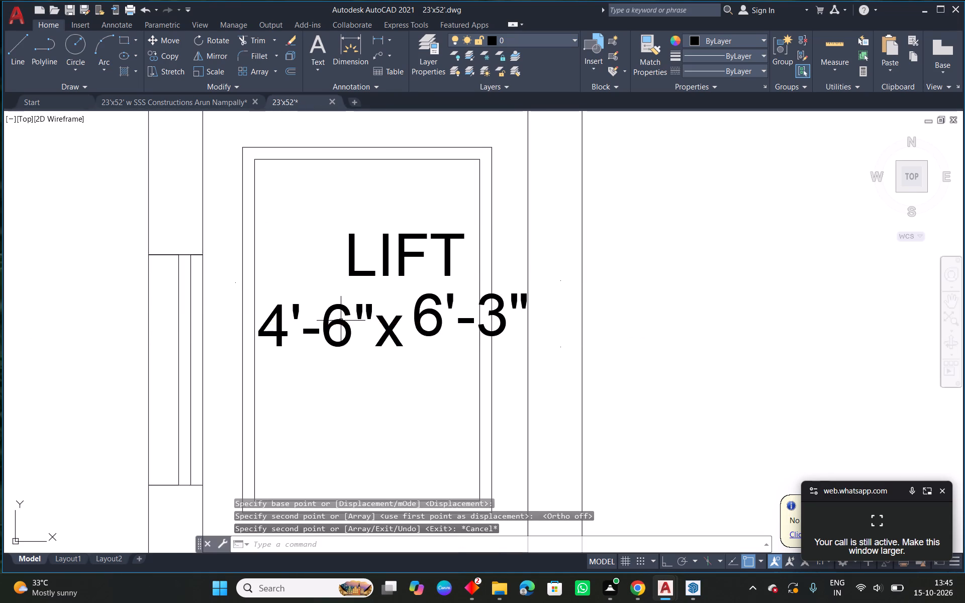
Stretch the copied width dimension's ends to the inner side faces of the new lift shaft and shift its LIFT label text slightly left.
click(340, 322)
middle_drag(340, 322, 469, 276)
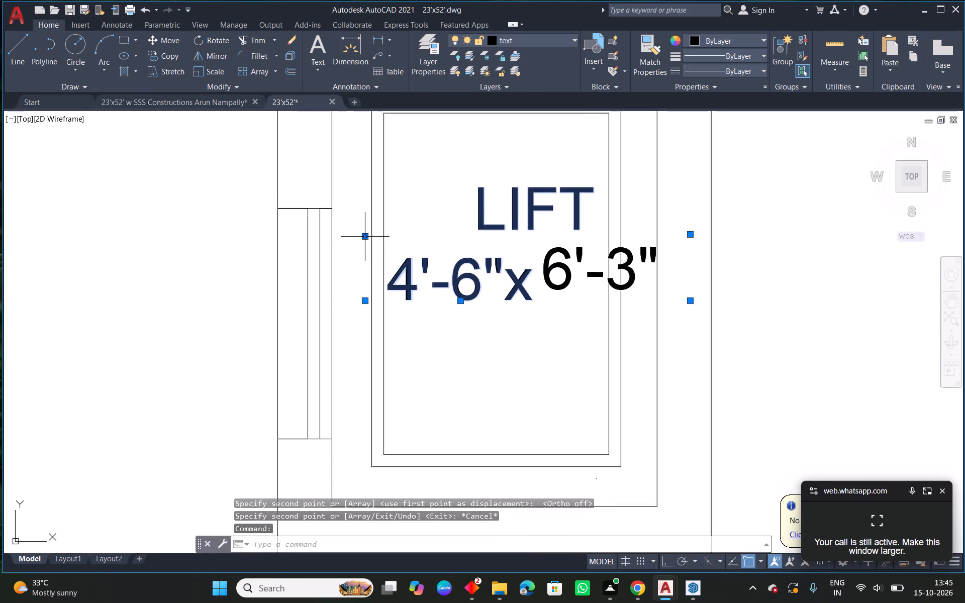
click(365, 236)
click(330, 282)
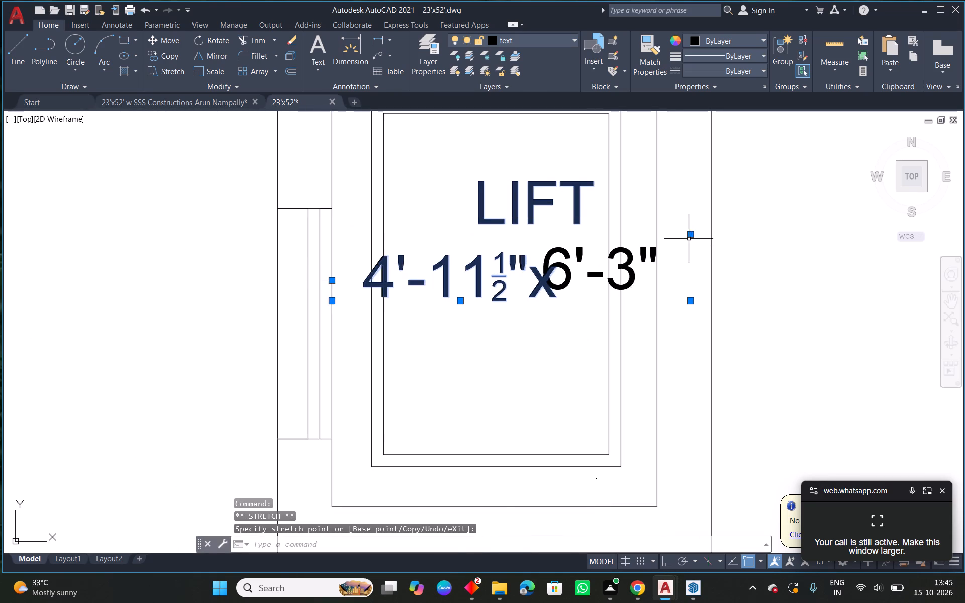
click(689, 233)
click(659, 306)
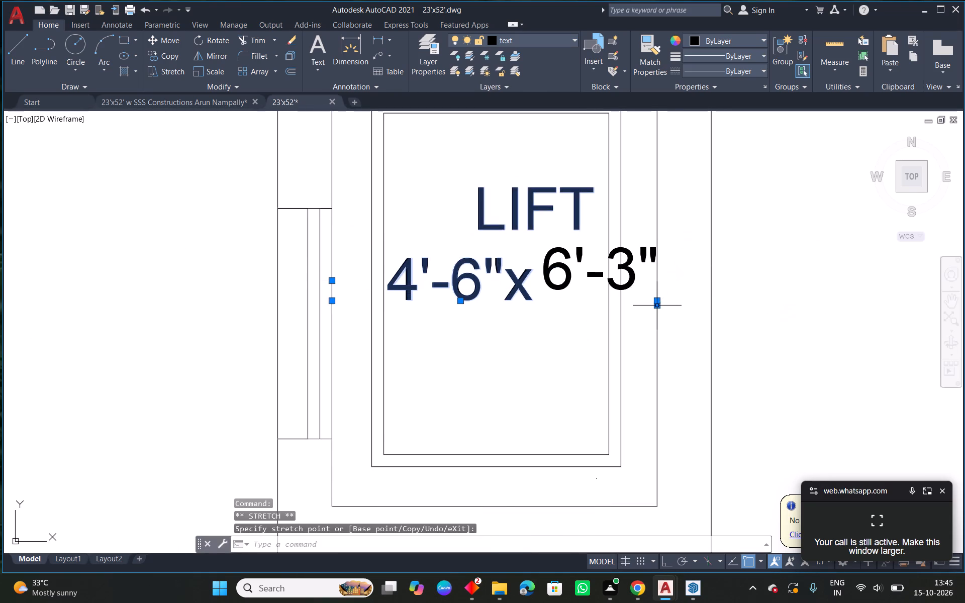
click(457, 303)
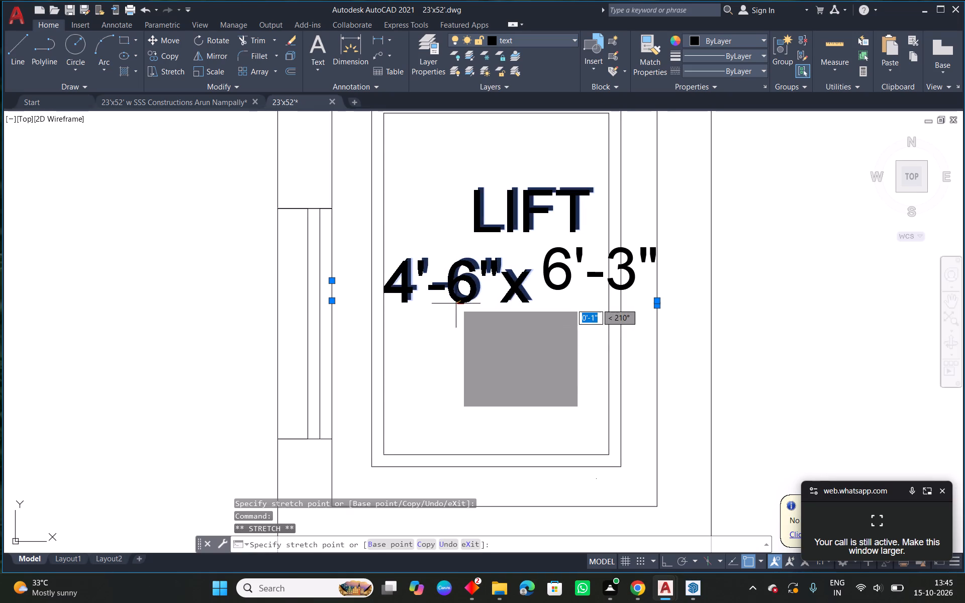
click(424, 300)
scroll(509, 291, down, 1)
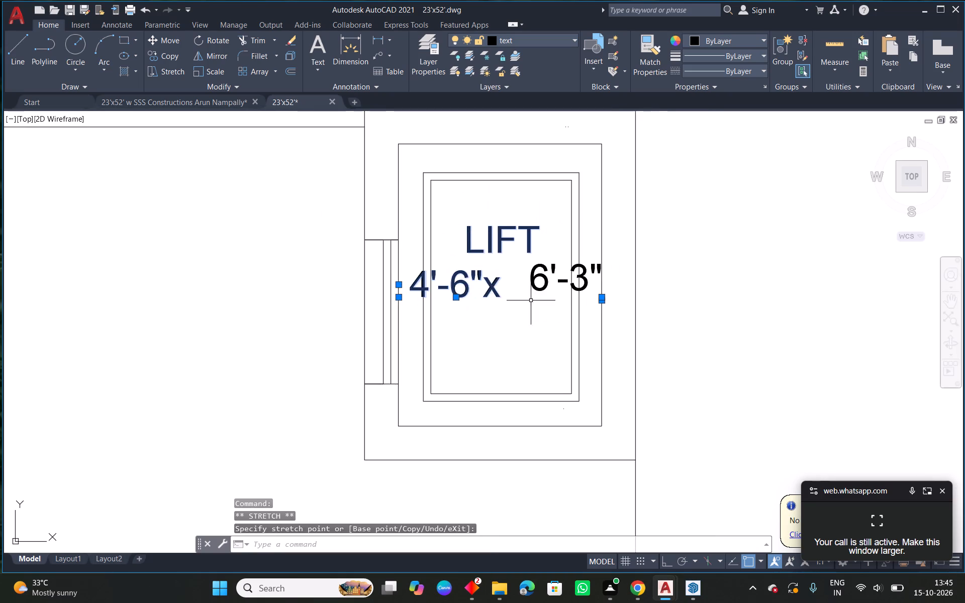
middle_drag(564, 305, 541, 331)
key(Escape)
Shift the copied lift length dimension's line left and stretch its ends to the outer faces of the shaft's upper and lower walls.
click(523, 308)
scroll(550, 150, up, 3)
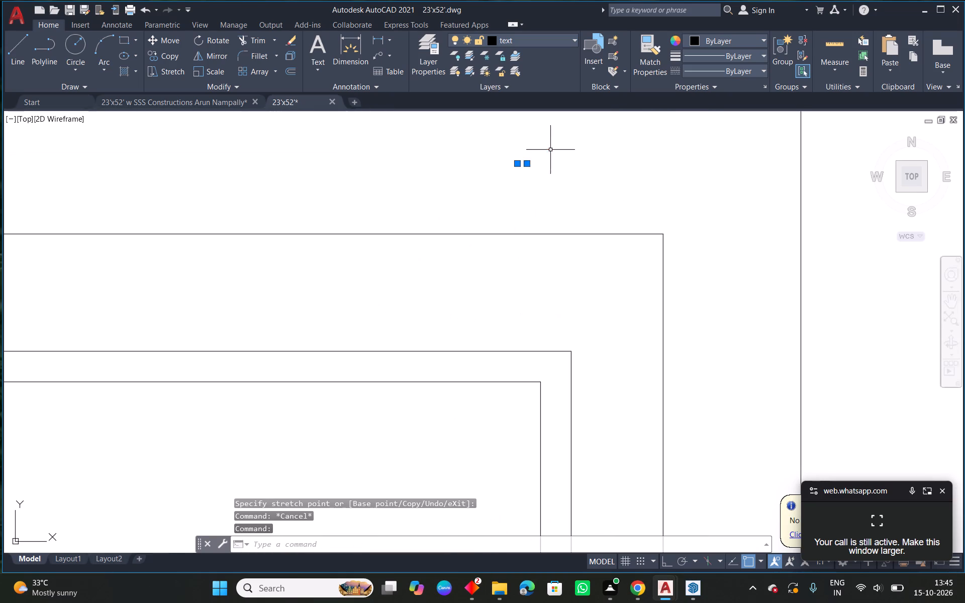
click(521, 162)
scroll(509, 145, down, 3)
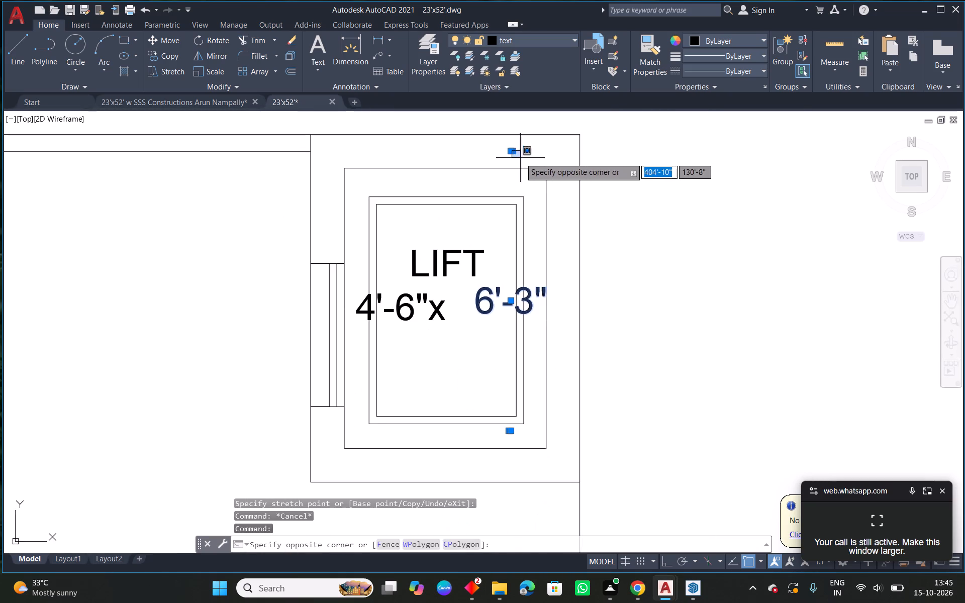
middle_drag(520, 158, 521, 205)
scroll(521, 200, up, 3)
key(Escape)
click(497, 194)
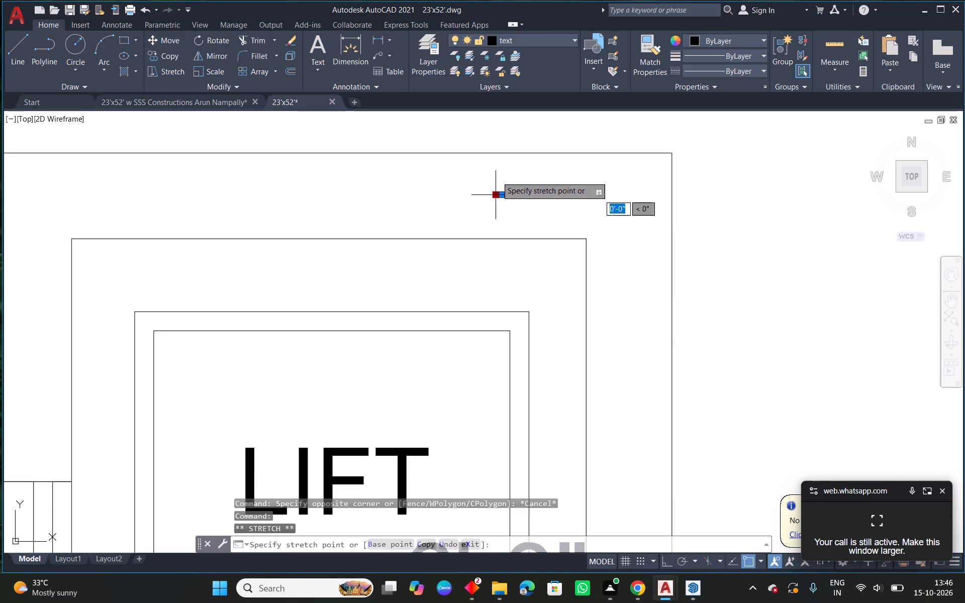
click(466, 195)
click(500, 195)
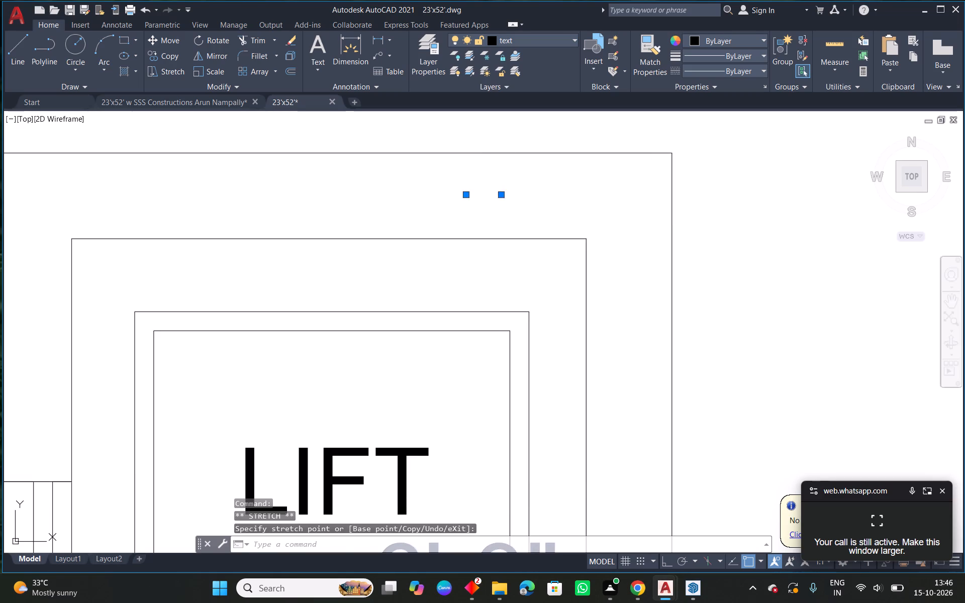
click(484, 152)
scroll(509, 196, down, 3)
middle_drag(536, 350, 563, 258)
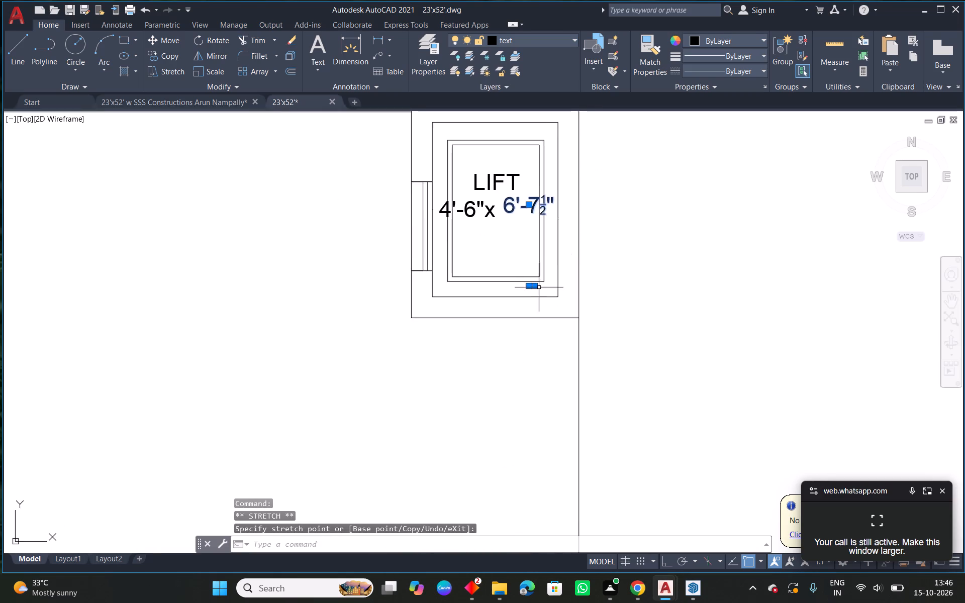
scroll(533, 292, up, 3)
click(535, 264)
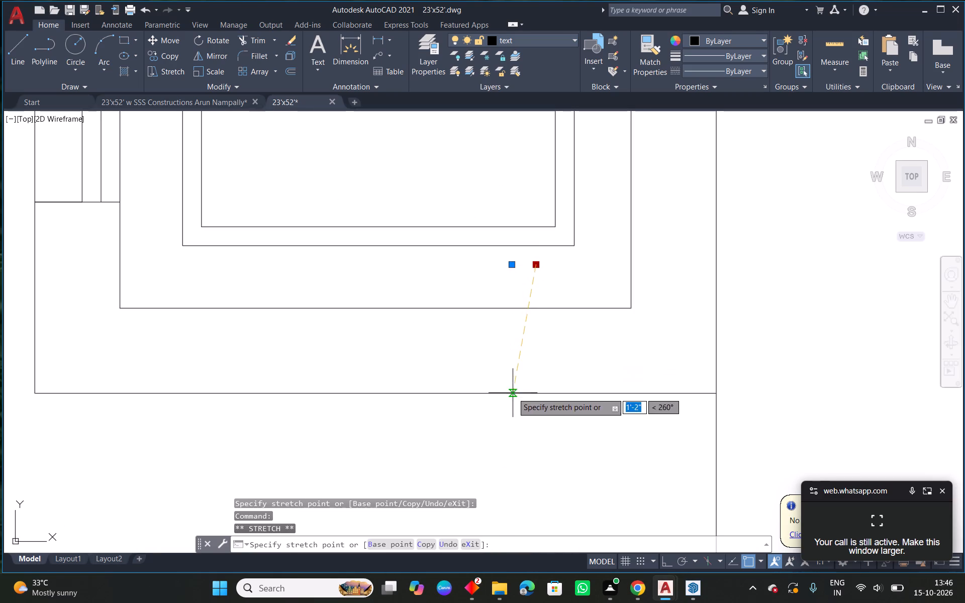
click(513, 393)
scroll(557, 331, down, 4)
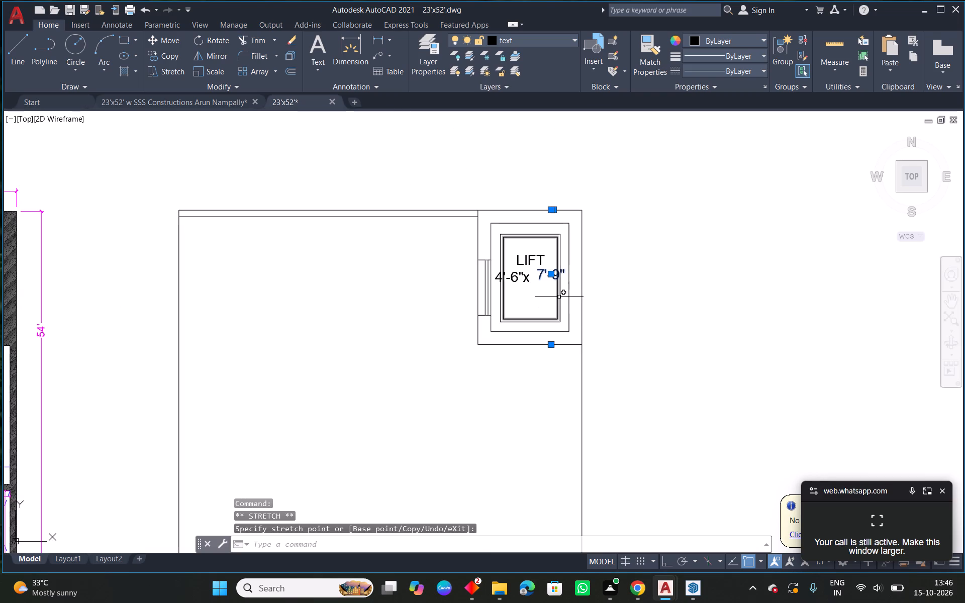
Move both ends of the lift length dimension to the inner faces of the shaft's lower and upper walls.
scroll(546, 344, up, 3)
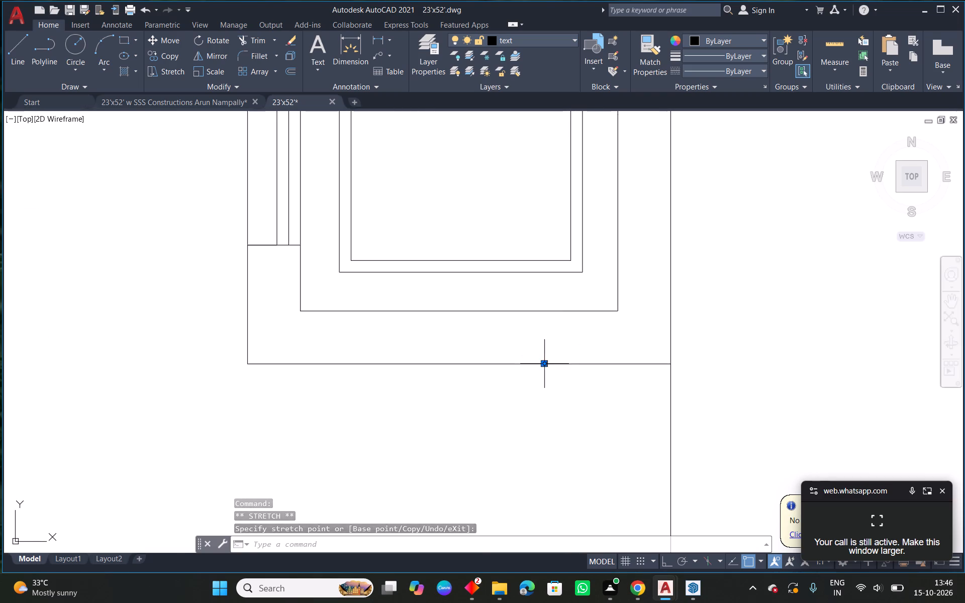
click(546, 363)
click(544, 311)
scroll(565, 347, down, 3)
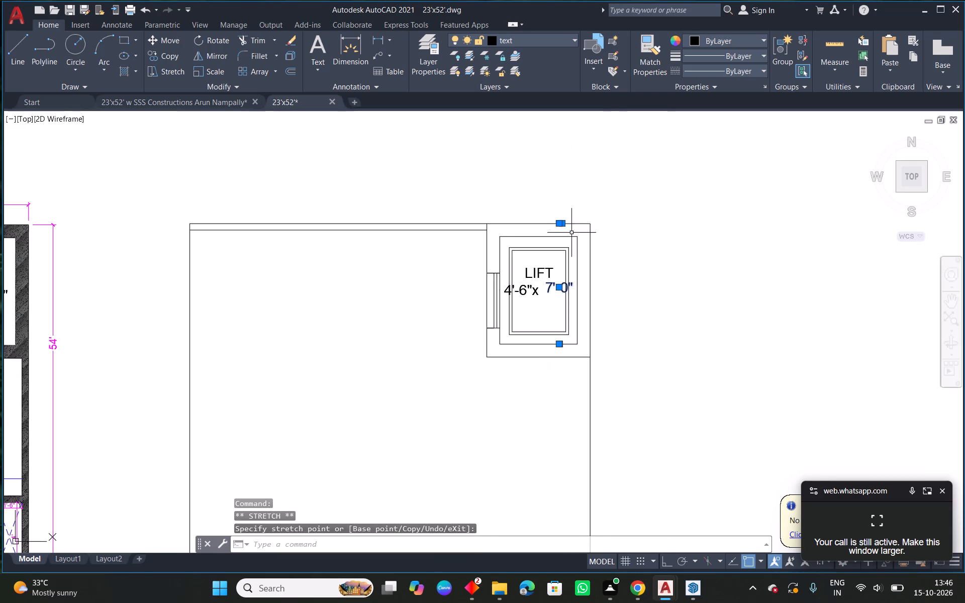
middle_drag(572, 232, 557, 268)
scroll(557, 266, up, 4)
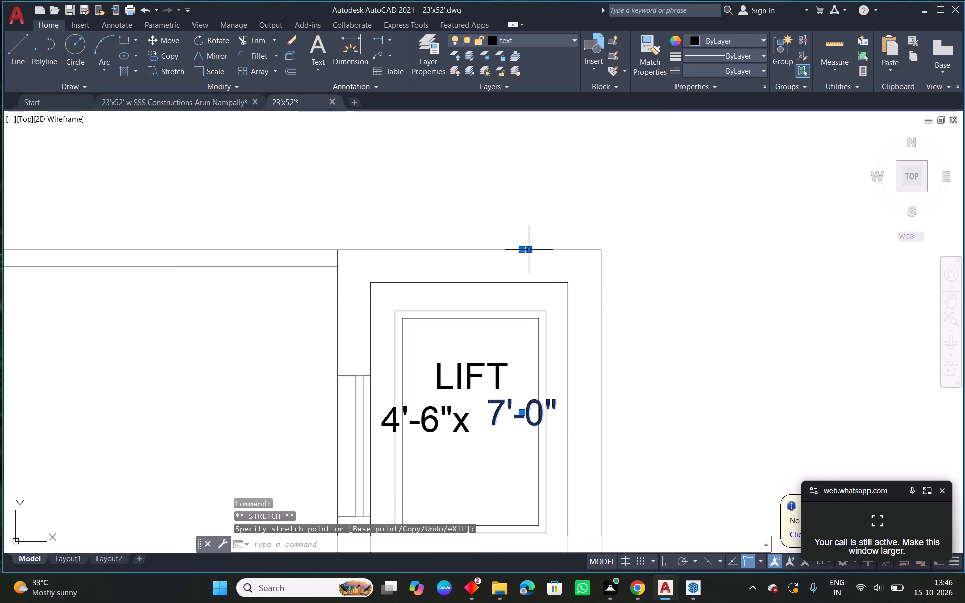
click(528, 250)
click(512, 284)
middle_drag(533, 356, 594, 253)
scroll(574, 312, up, 1)
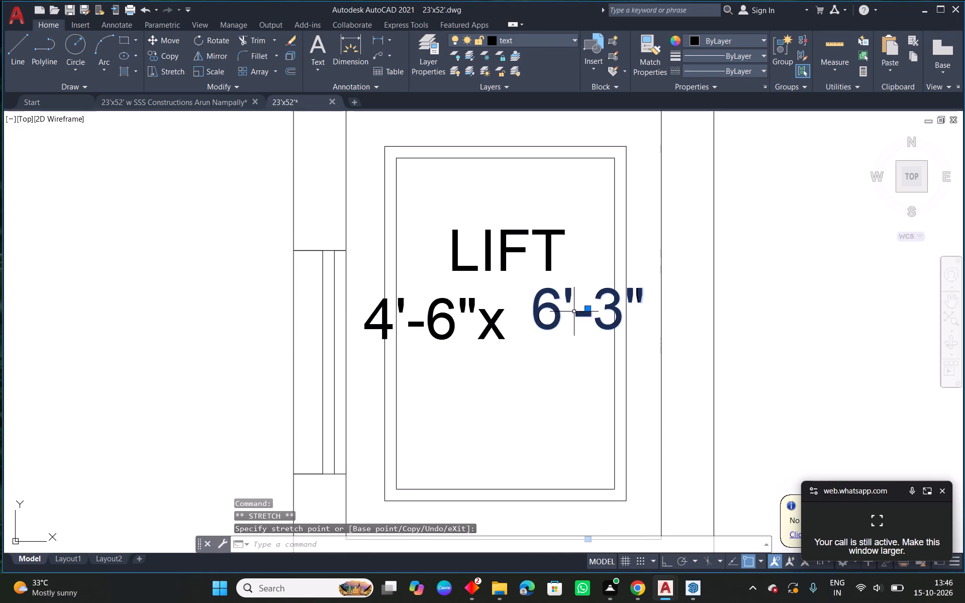
Move the lift length text down and left, in line beside the width text.
click(589, 307)
click(573, 321)
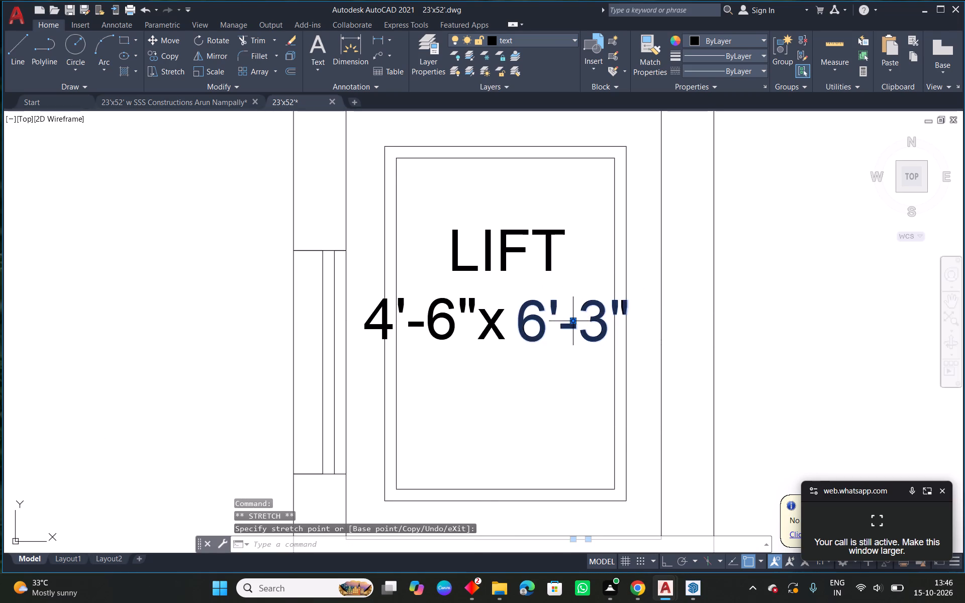
scroll(547, 345, down, 2)
key(Escape)
Offset the new plan's outer top wall line 6'3" downward.
middle_drag(474, 372, 622, 326)
scroll(622, 326, down, 2)
scroll(576, 292, up, 1)
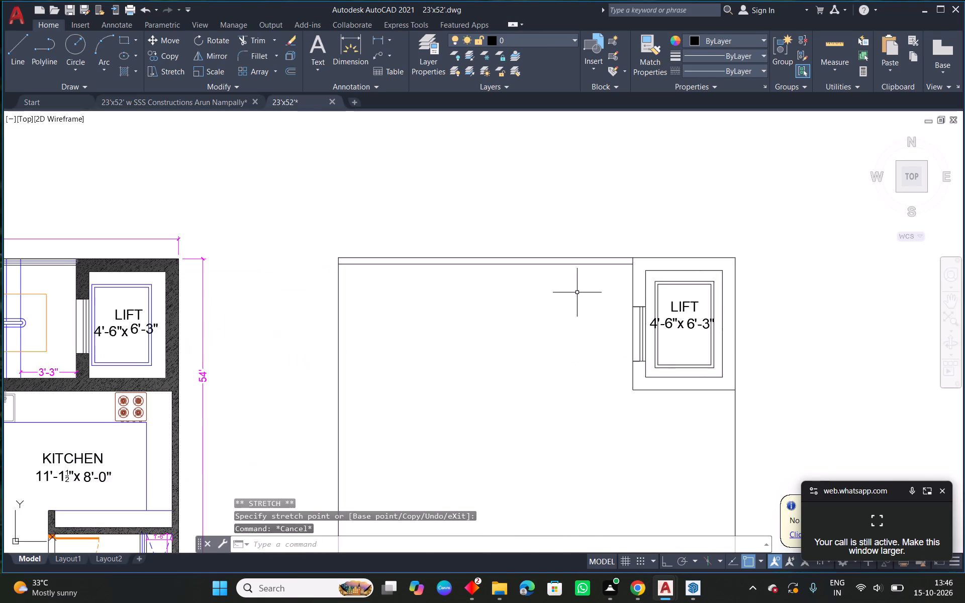
middle_drag(571, 301, 766, 280)
scroll(744, 288, down, 1)
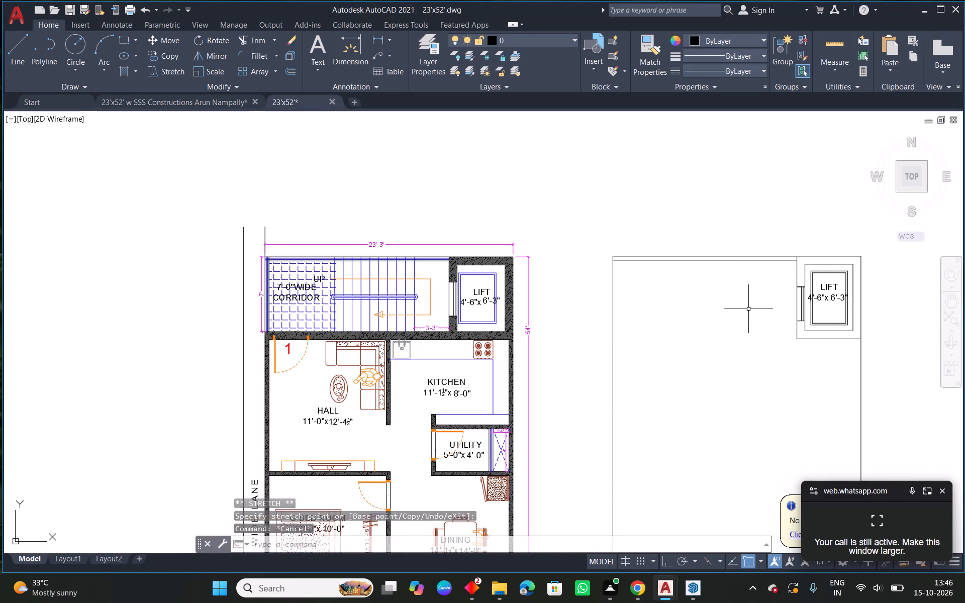
middle_drag(749, 317, 671, 316)
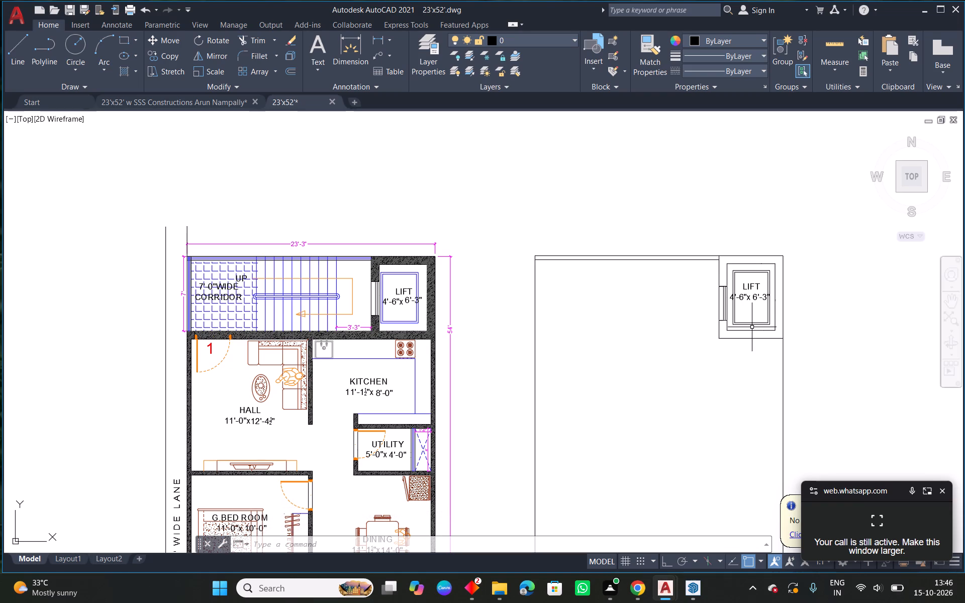
text(o 6'')
key(BackSpace)
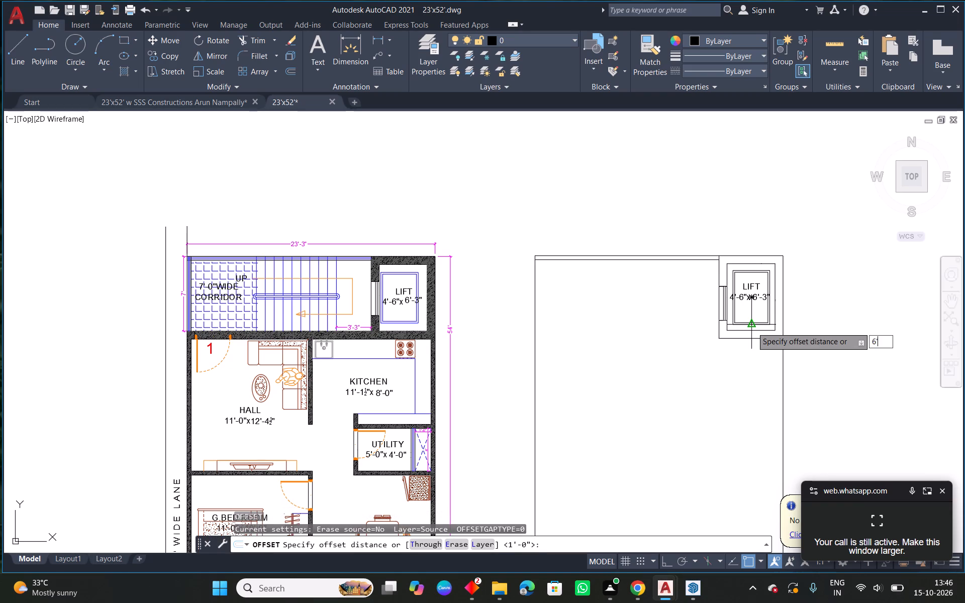
text(3")
key(Return)
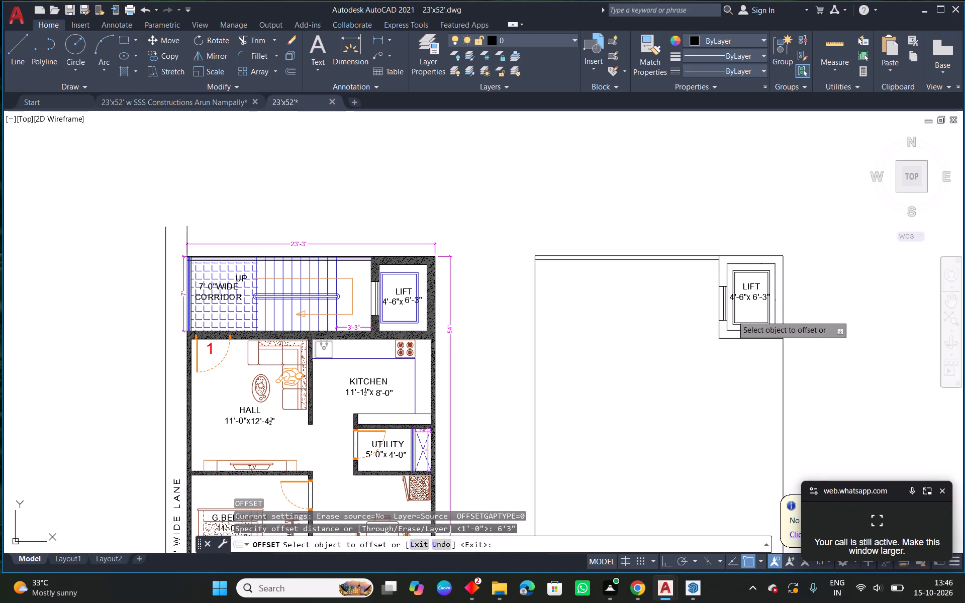
drag(696, 254, 702, 271)
click(710, 344)
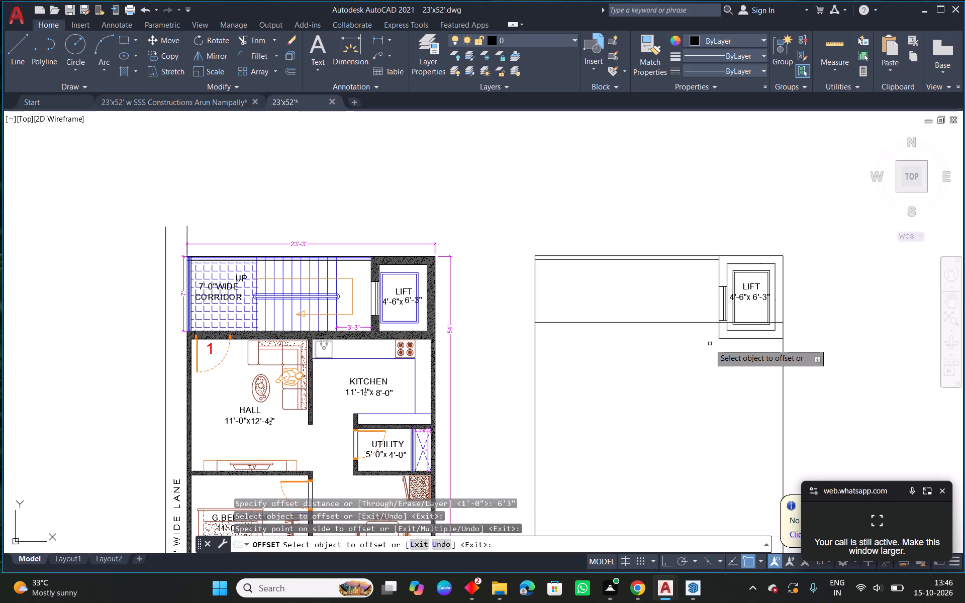
middle_drag(744, 344, 711, 316)
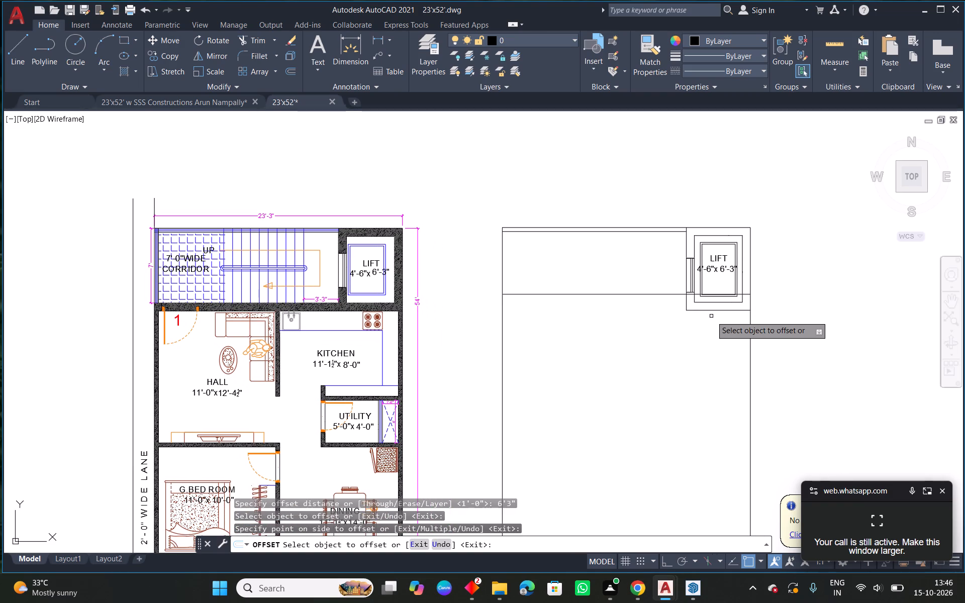
key(Escape)
scroll(666, 288, up, 2)
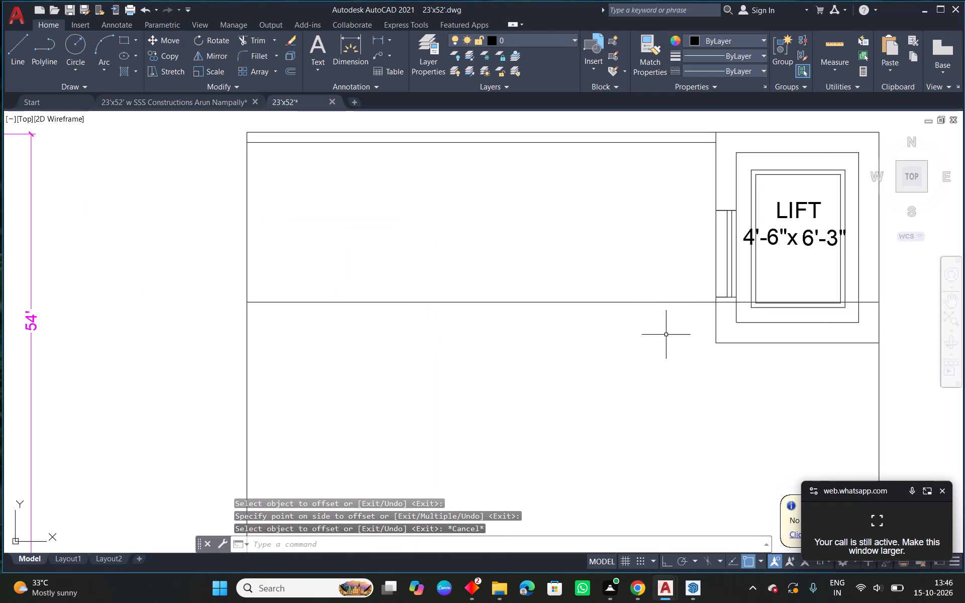
Erase the horizontal line offset 6'3" below the new plan's outer top wall.
click(666, 335)
click(647, 279)
key(Escape)
middle_drag(680, 285, 595, 285)
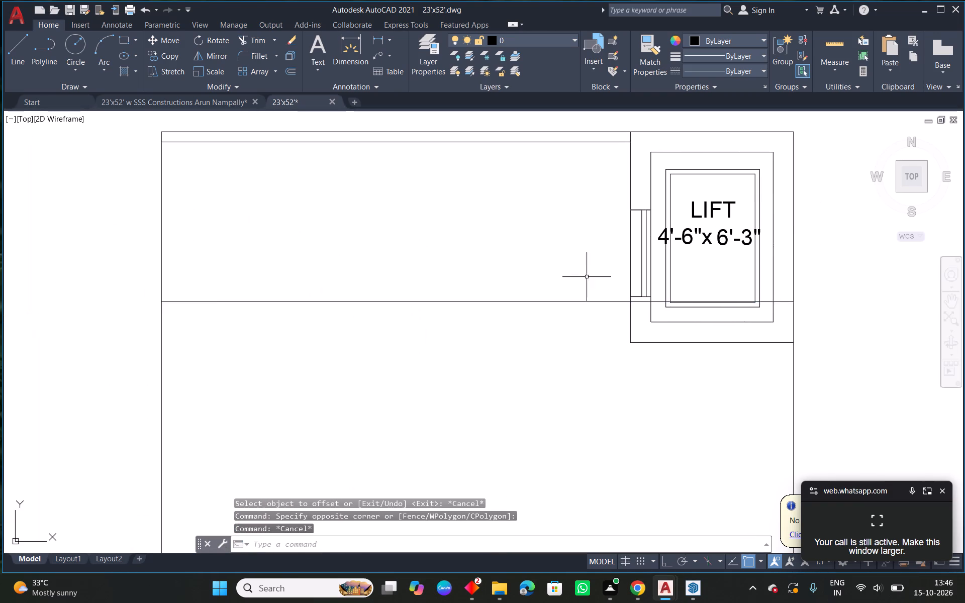
click(587, 277)
click(560, 324)
key(Delete)
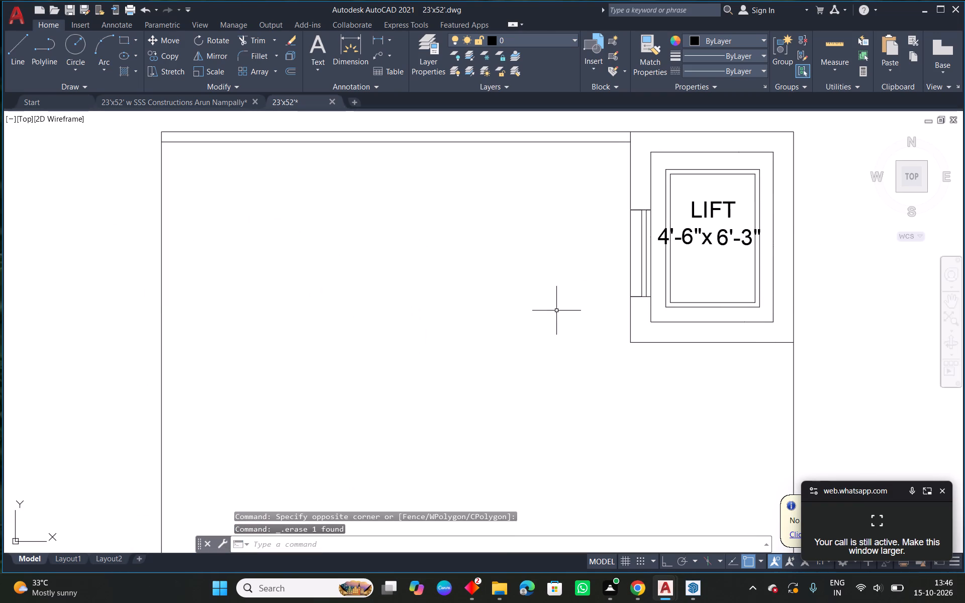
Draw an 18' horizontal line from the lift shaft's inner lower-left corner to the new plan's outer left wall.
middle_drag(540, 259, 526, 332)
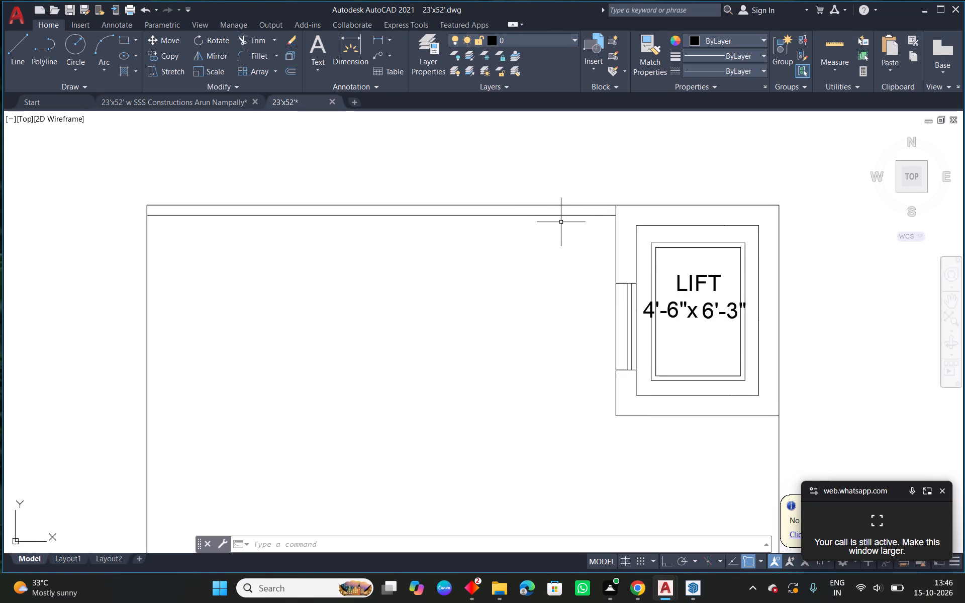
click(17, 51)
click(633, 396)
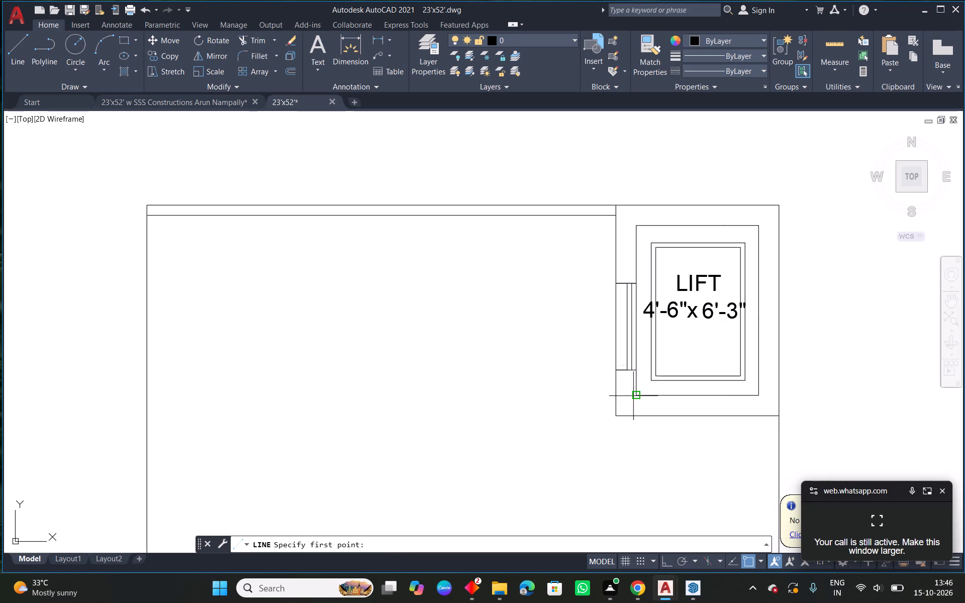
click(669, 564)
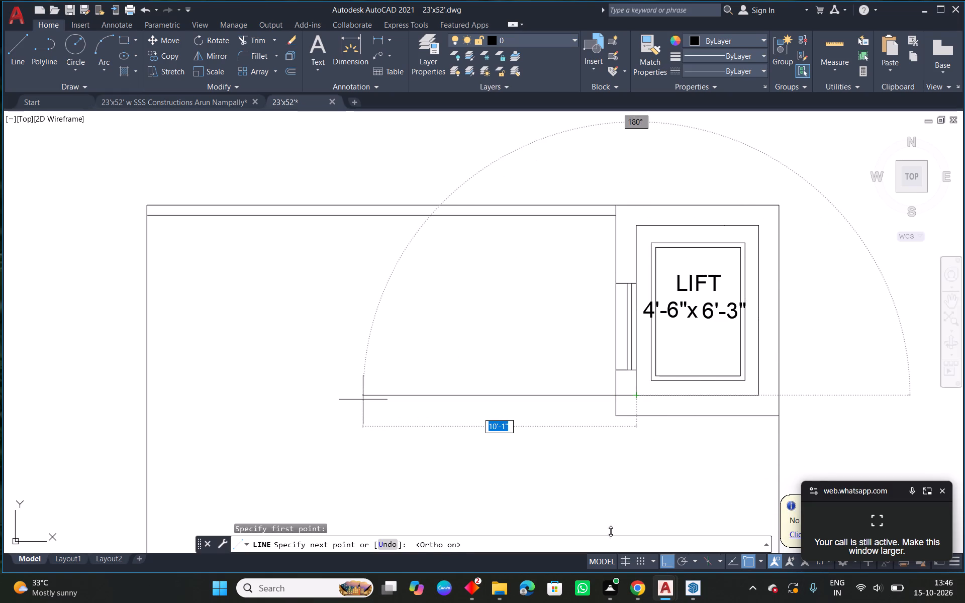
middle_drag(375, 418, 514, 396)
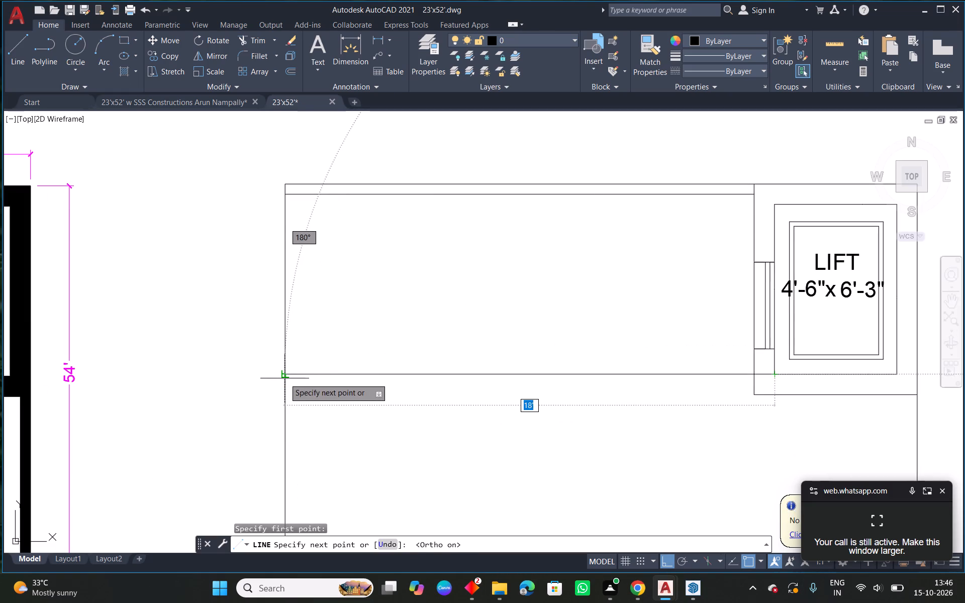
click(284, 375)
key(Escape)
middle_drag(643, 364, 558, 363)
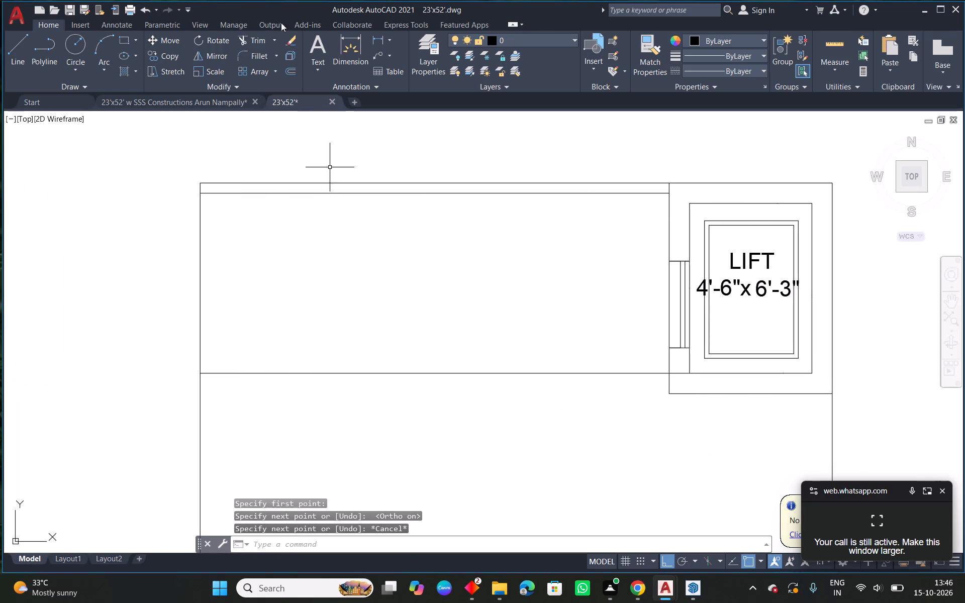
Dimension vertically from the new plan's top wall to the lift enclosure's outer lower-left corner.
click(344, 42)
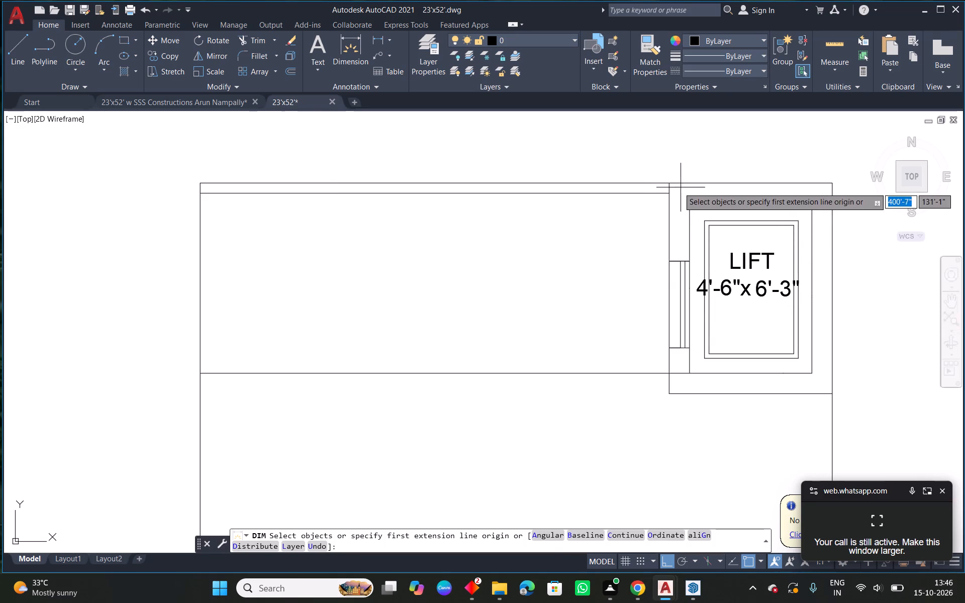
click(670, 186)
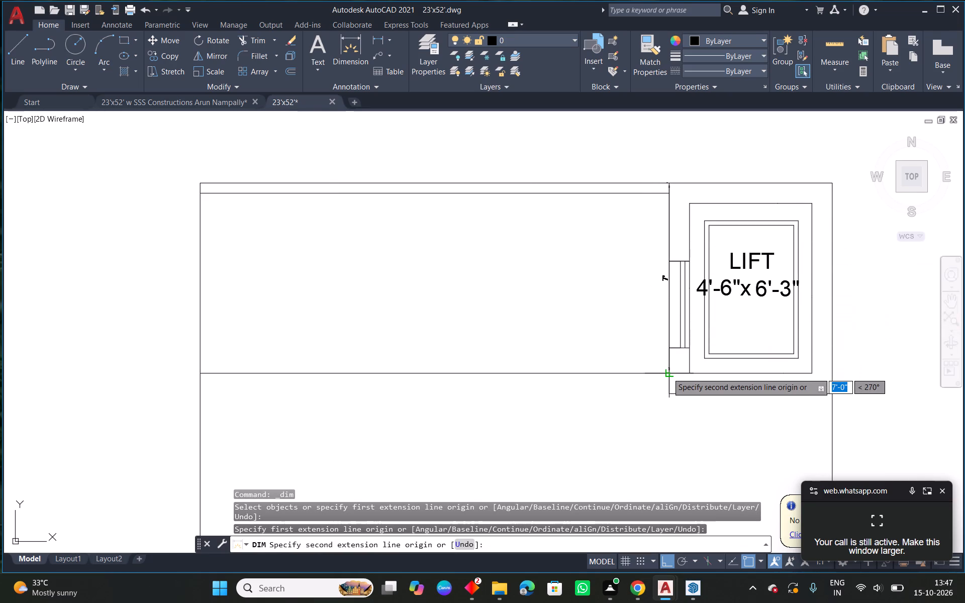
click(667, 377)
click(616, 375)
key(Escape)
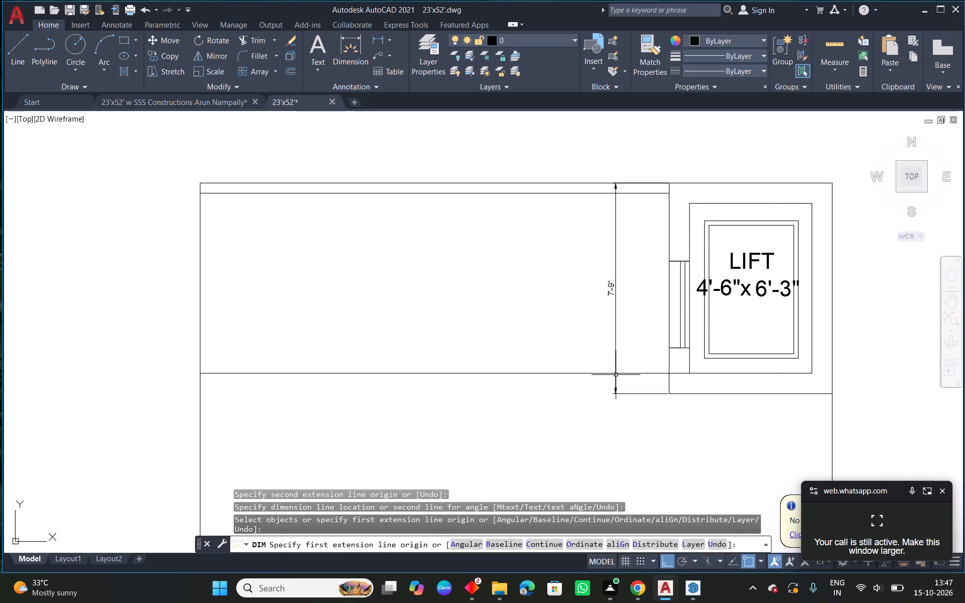
Dimension the reference plan's staircase depth beside the lift, from the lower wall's upper face to the outer top line.
scroll(527, 306, down, 3)
middle_drag(491, 329, 780, 321)
scroll(481, 269, up, 2)
right_click(548, 168)
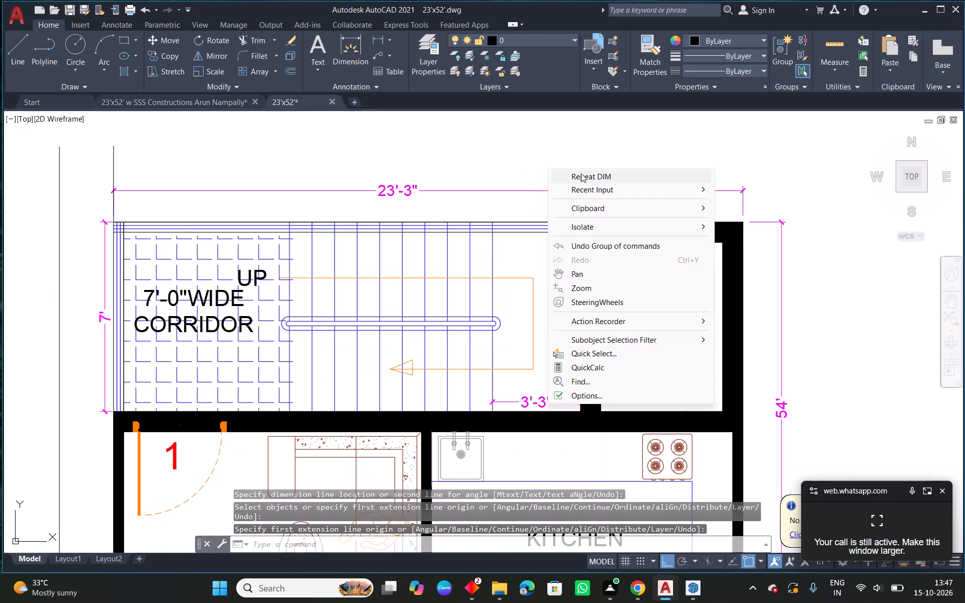
click(583, 173)
scroll(578, 411, up, 1)
click(581, 414)
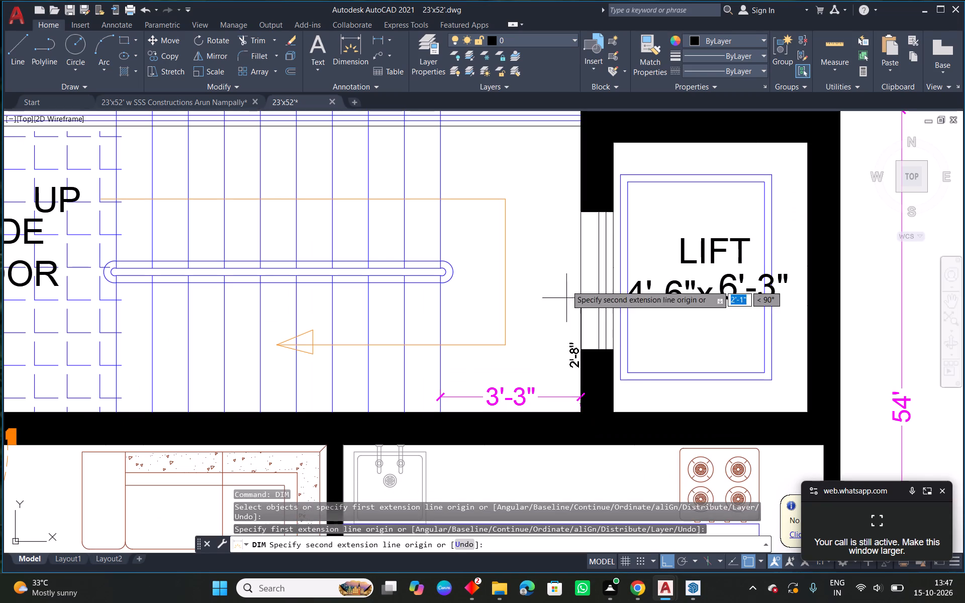
middle_drag(566, 271, 552, 391)
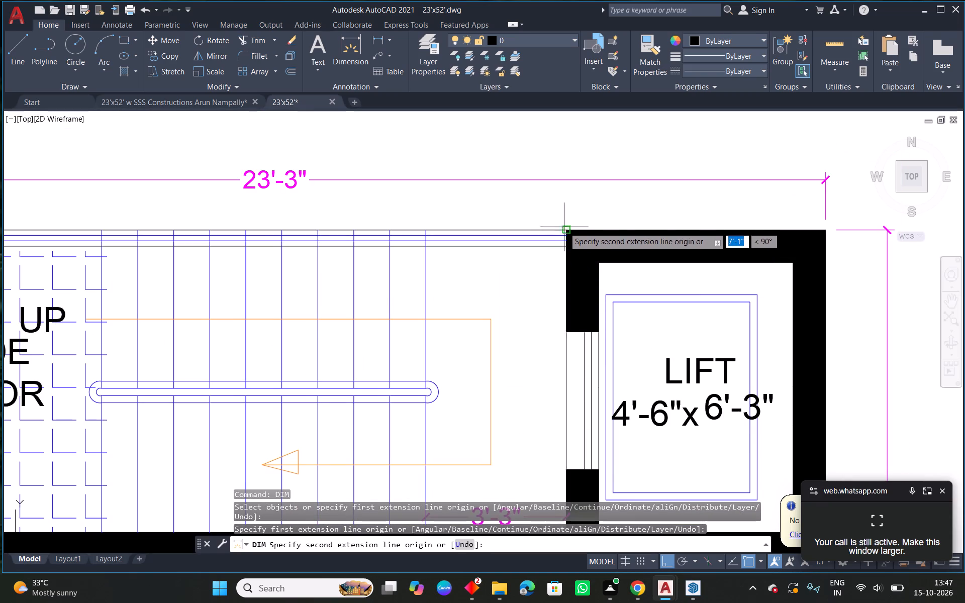
click(565, 230)
click(536, 232)
key(Escape)
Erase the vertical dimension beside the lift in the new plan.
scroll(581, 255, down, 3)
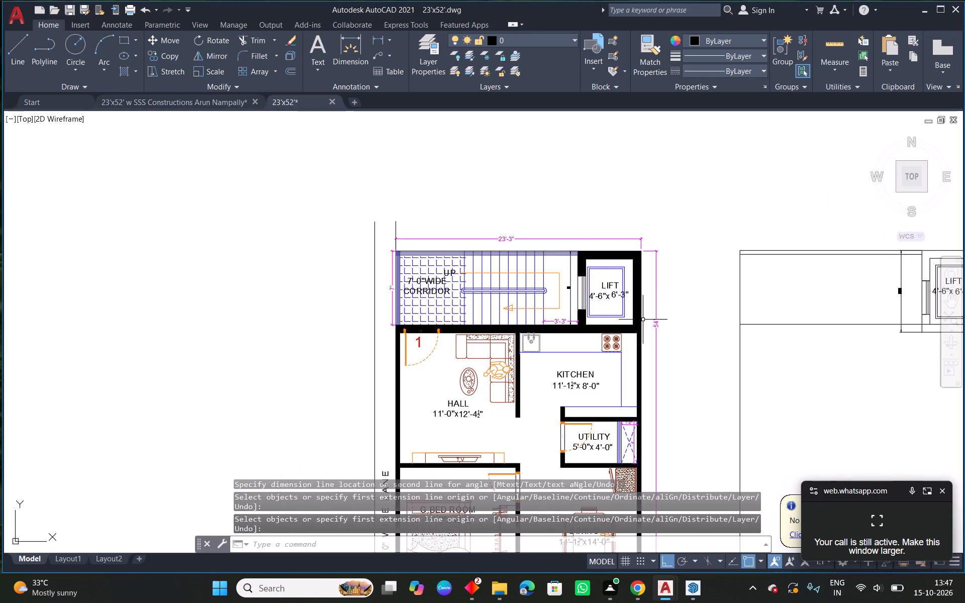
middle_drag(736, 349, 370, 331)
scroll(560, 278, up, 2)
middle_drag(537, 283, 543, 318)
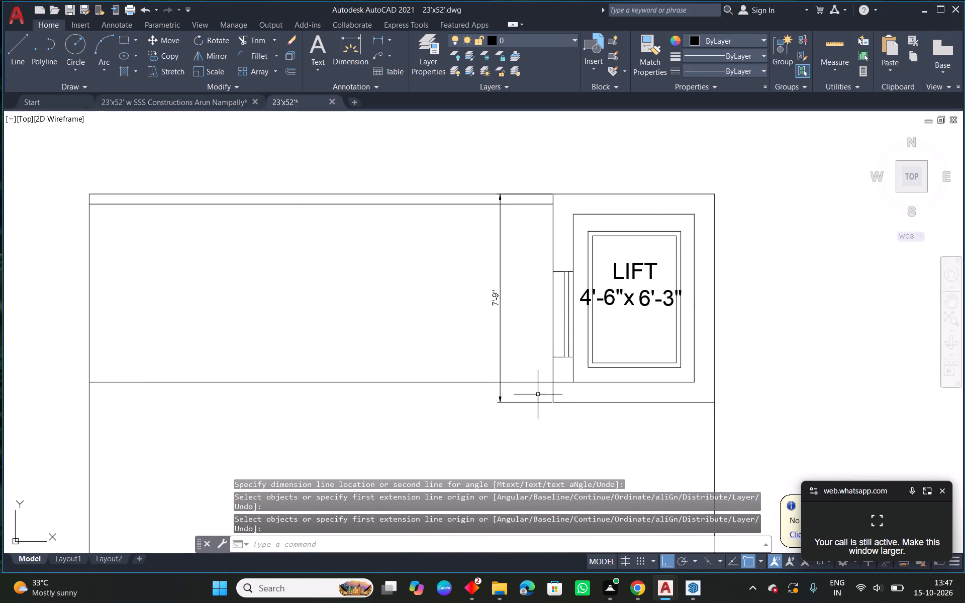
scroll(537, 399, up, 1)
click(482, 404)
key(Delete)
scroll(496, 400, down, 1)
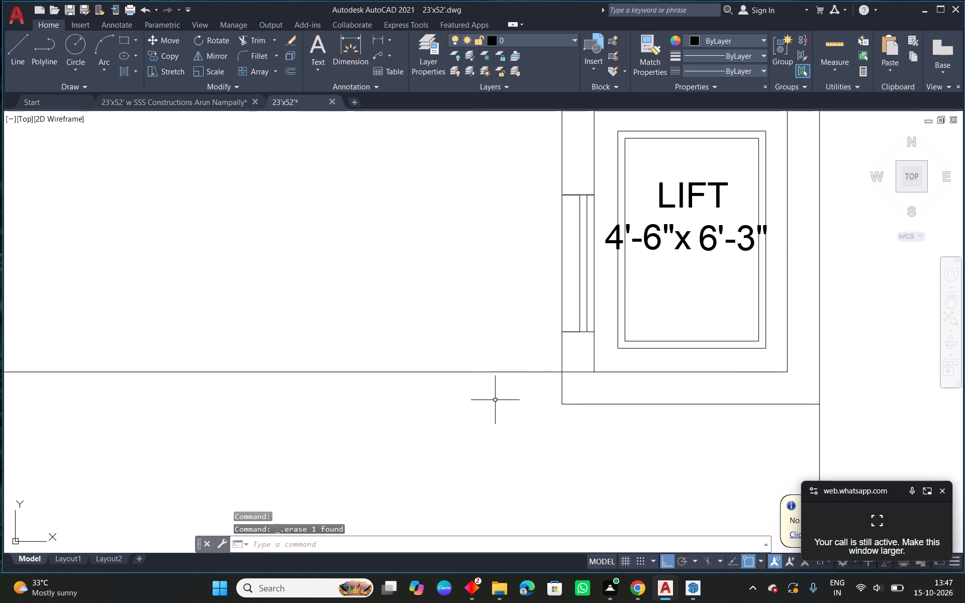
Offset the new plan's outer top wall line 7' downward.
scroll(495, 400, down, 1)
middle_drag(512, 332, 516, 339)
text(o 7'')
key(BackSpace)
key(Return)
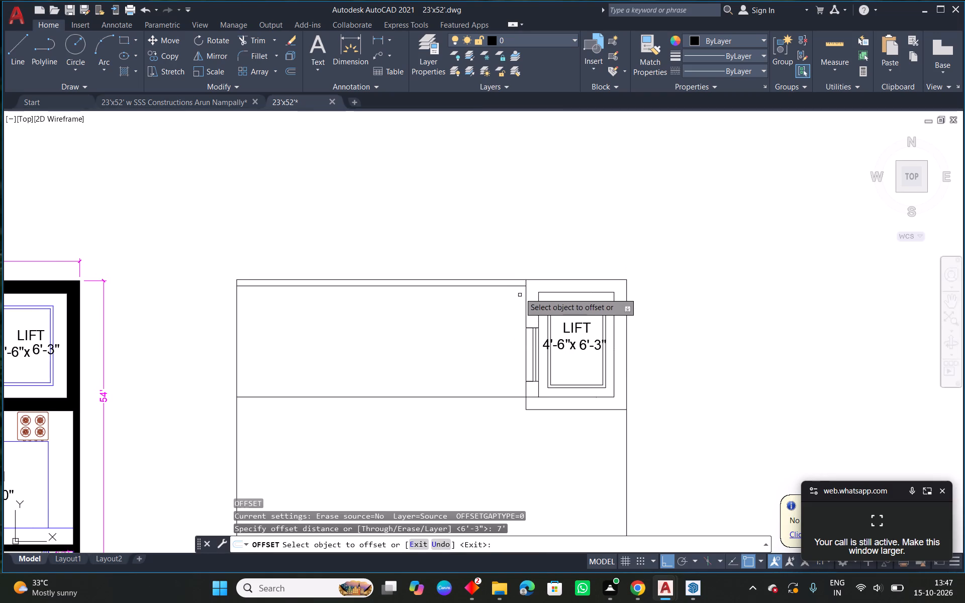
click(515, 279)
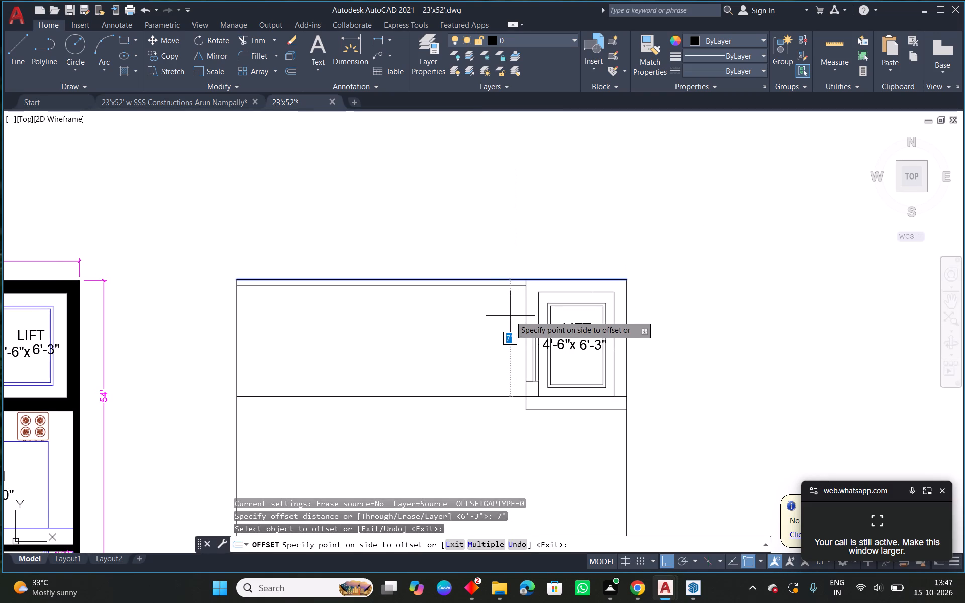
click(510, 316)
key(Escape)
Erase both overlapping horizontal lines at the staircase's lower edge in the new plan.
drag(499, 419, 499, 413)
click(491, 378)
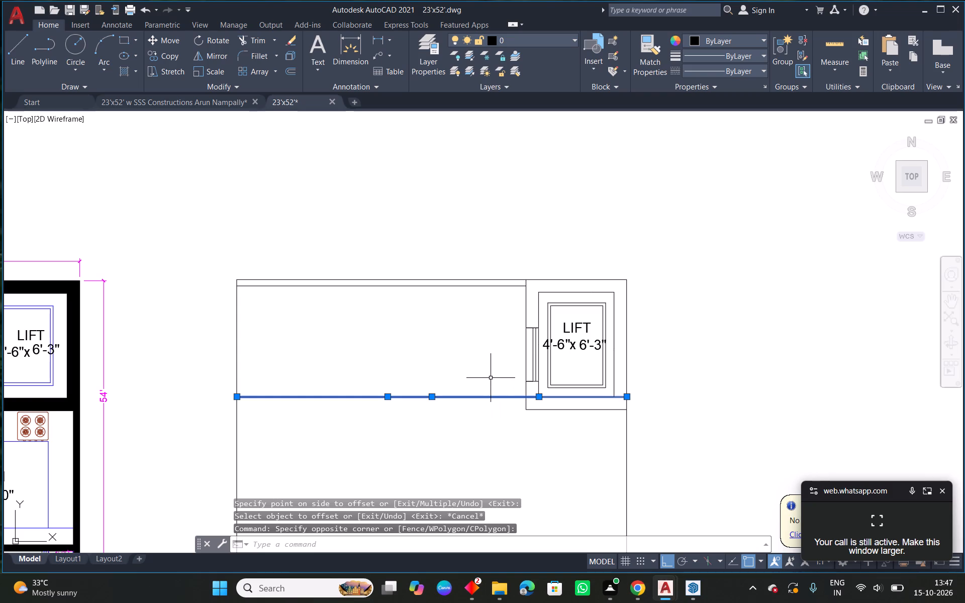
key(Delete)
Offset the new plan's outer top wall line 7' downward again.
text(o)
key(space)
key(space)
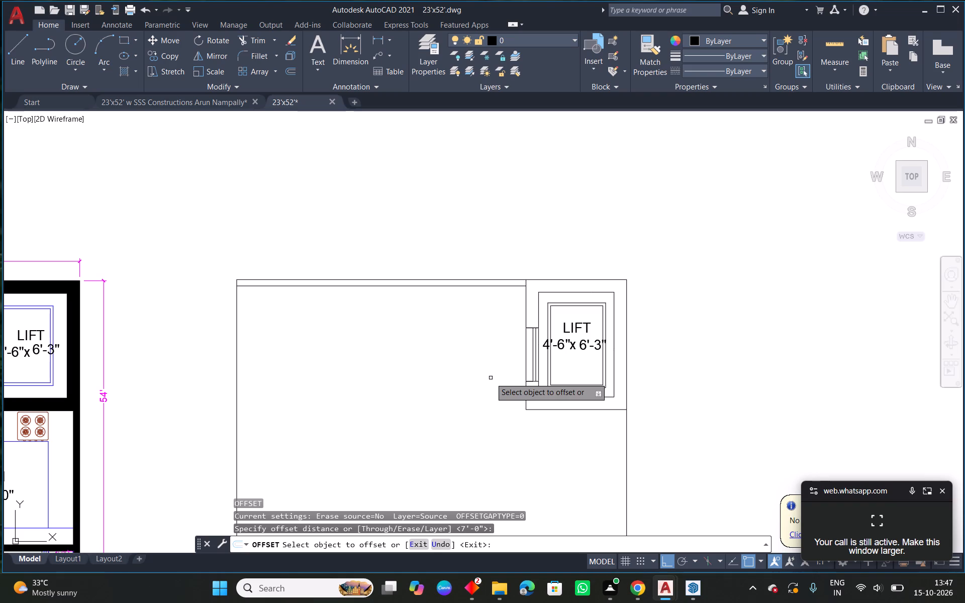
click(444, 280)
click(451, 359)
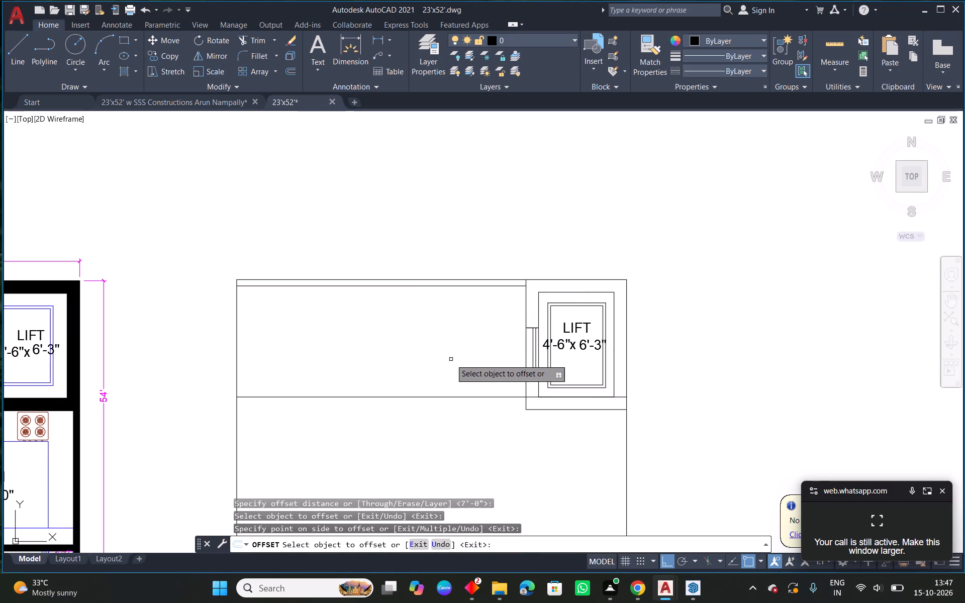
key(Escape)
Trim the 7' offset line across the lift's left and right walls and erase its leftover segment along the shaft's lower edge.
scroll(592, 402, up, 4)
middle_drag(447, 367, 669, 318)
scroll(669, 318, down, 1)
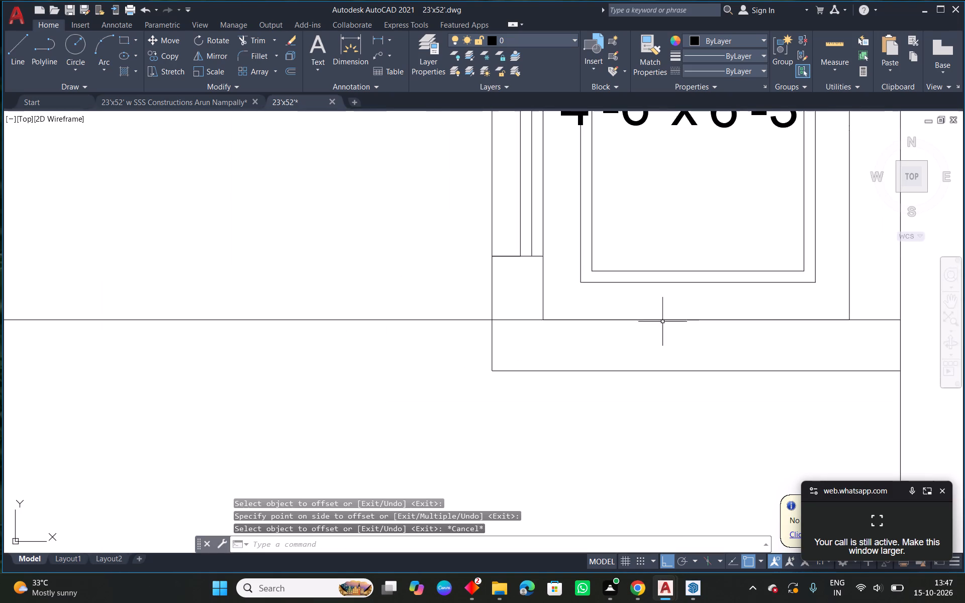
text(tr)
key(space)
key(space)
drag(511, 327, 512, 308)
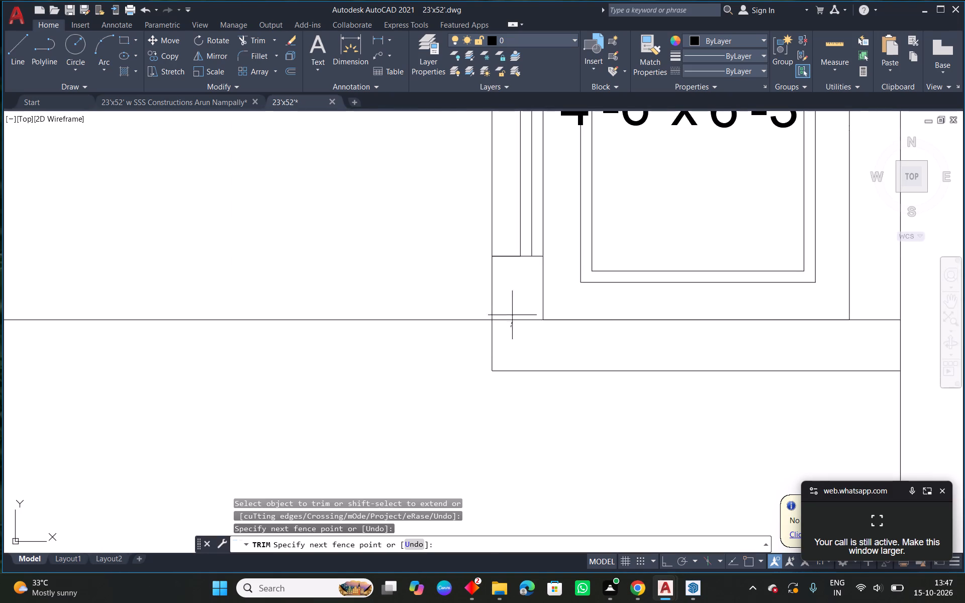
drag(512, 308, 513, 301)
middle_drag(717, 330, 518, 340)
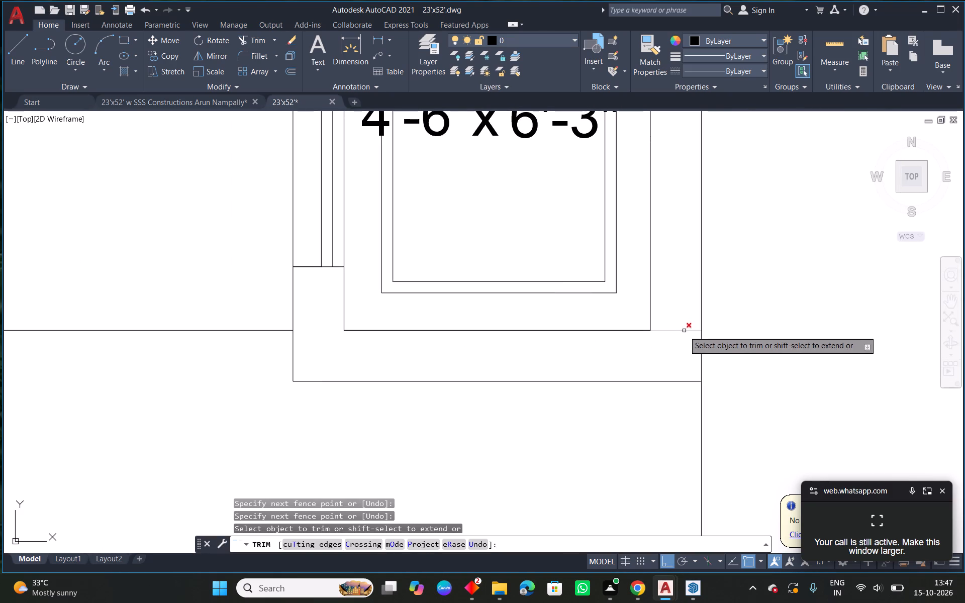
click(684, 331)
key(Escape)
click(623, 331)
key(Delete)
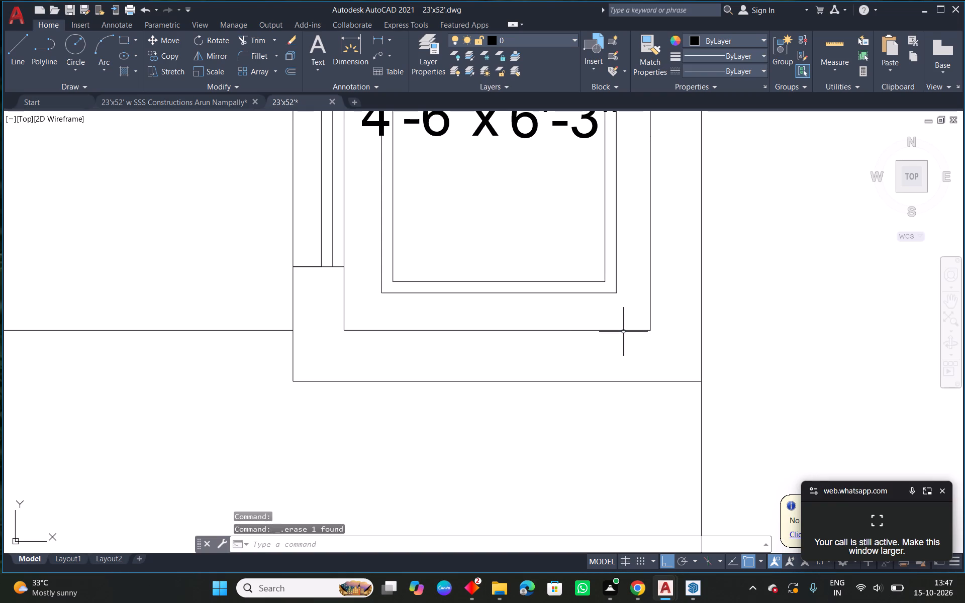
Offset the staircase area's lower line 9" downward to form the wall thickness.
scroll(626, 349, down, 3)
middle_drag(506, 377, 553, 367)
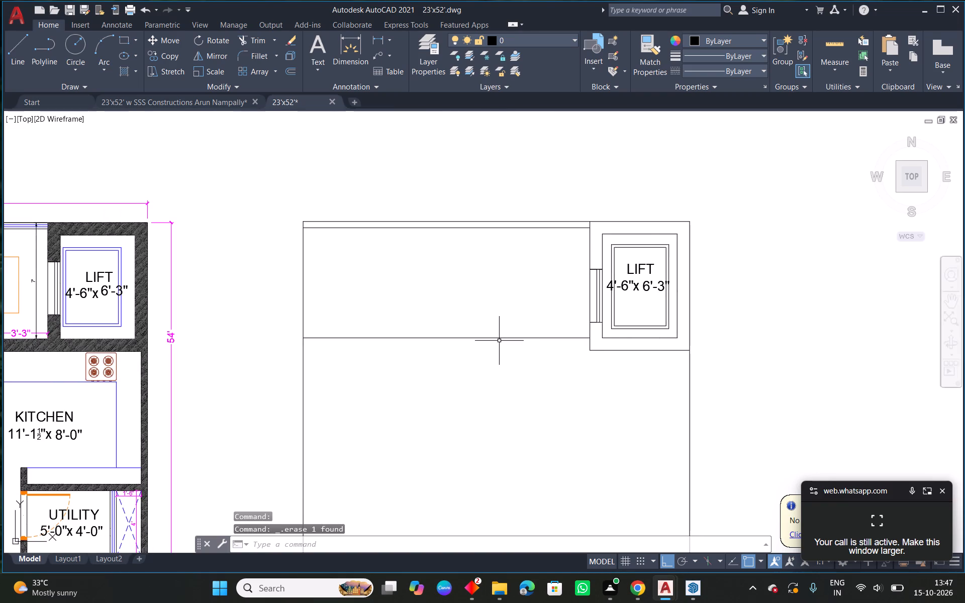
text(o 9")
key(Return)
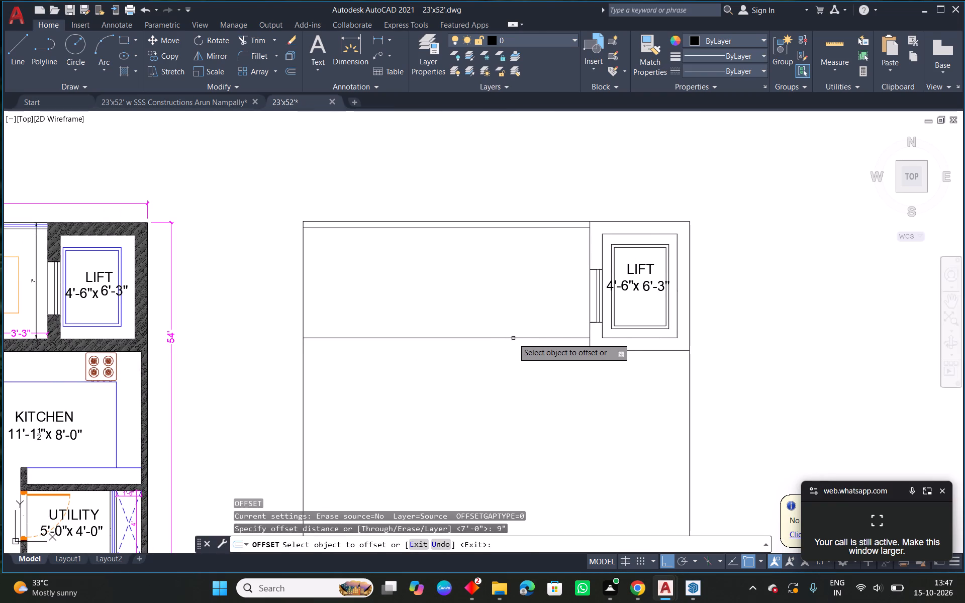
click(513, 338)
click(527, 381)
key(Escape)
Trim the lift enclosure's left wall line between the two faces of the 9" wall.
scroll(625, 336, up, 2)
scroll(573, 364, up, 3)
scroll(428, 341, down, 3)
middle_drag(405, 367, 608, 397)
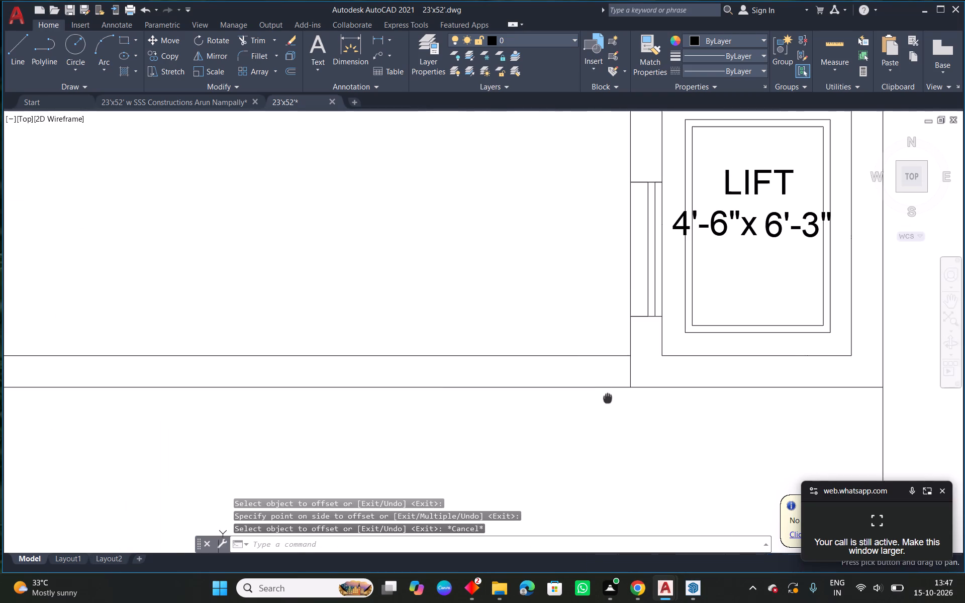
scroll(550, 368, down, 3)
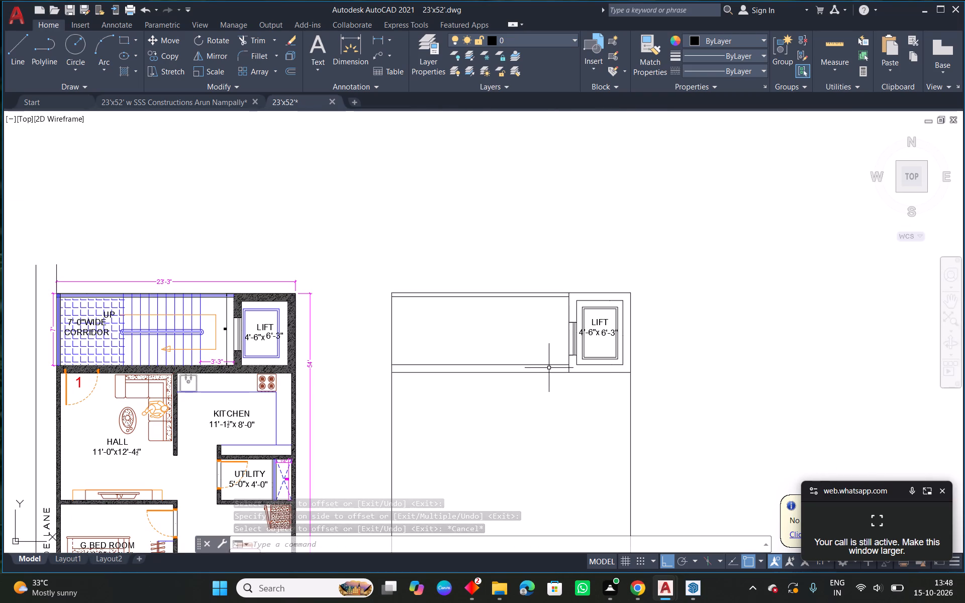
scroll(612, 365, up, 3)
text(tr)
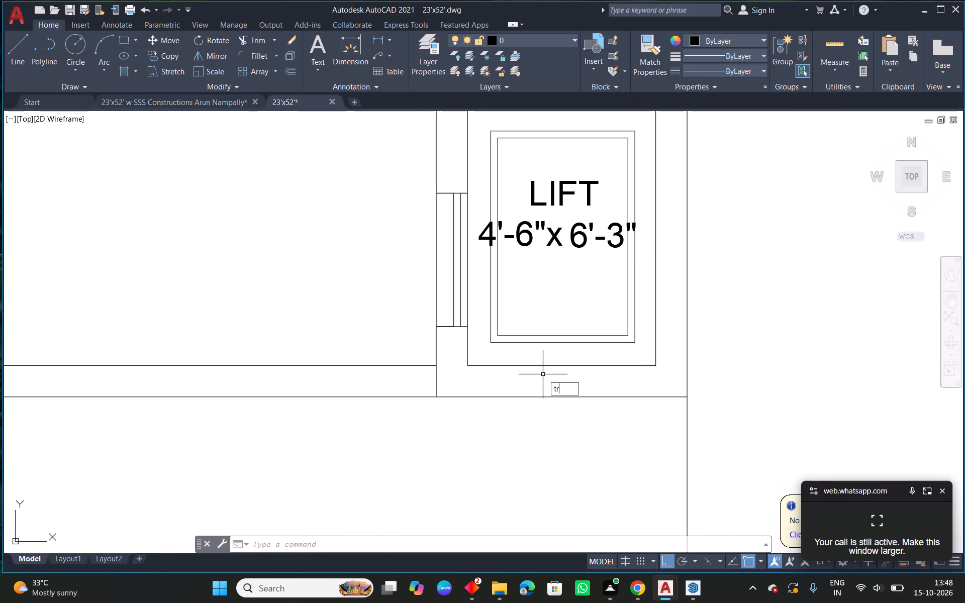
key(space)
key(space)
click(436, 383)
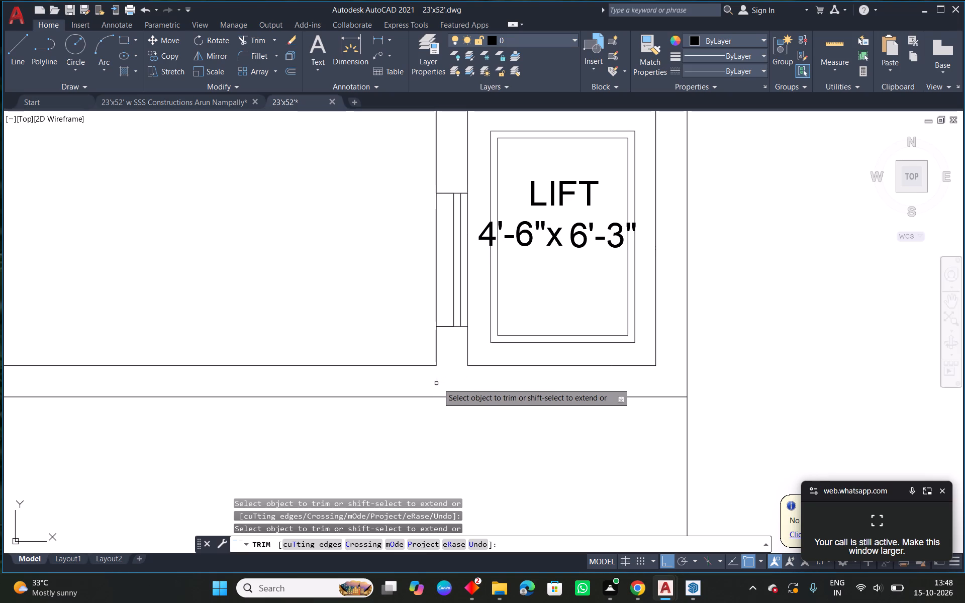
key(Escape)
Offset the staircase area's inner top wall line 1.5" upward twice, filling the thickness of the top wall.
scroll(490, 365, down, 2)
middle_drag(409, 379, 596, 338)
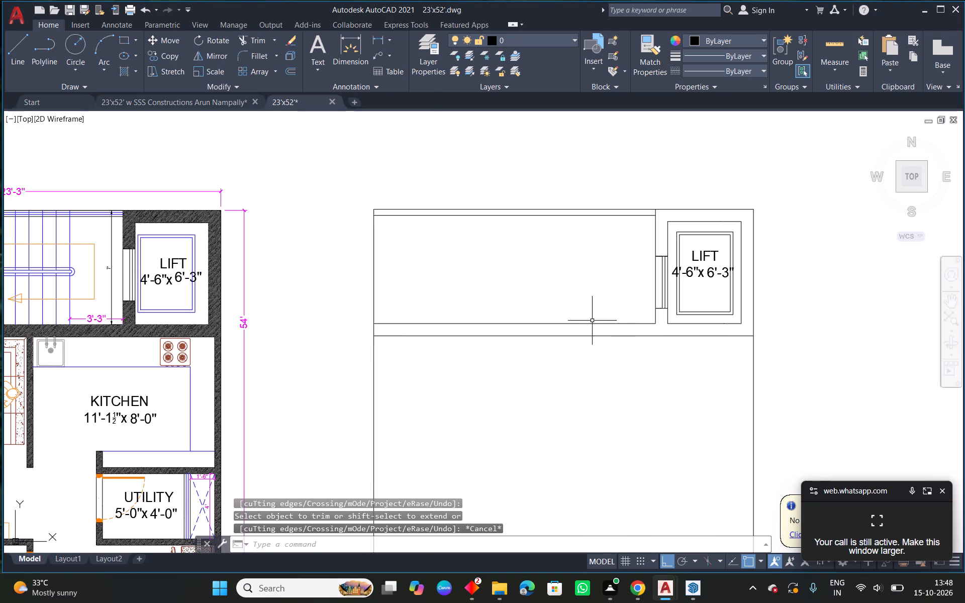
middle_drag(416, 263, 499, 312)
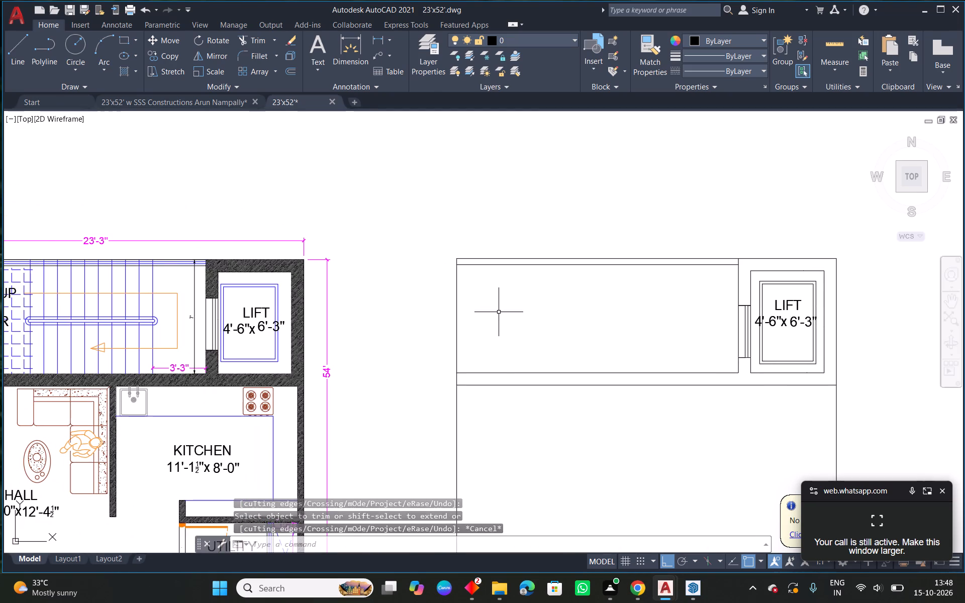
key(Escape)
text(o 1.5)
key(Return)
scroll(533, 266, up, 2)
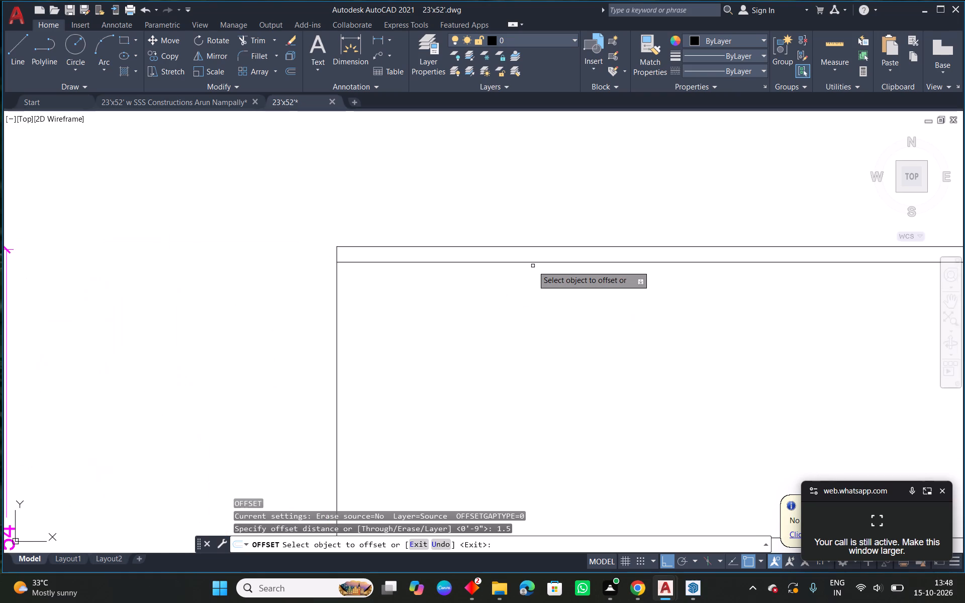
click(533, 263)
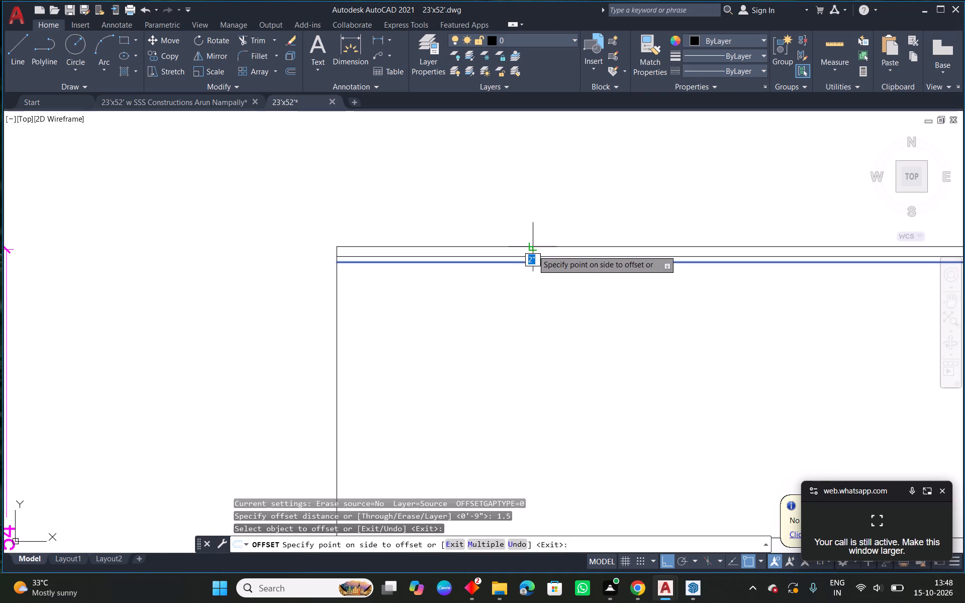
click(533, 250)
scroll(544, 250, up, 2)
click(540, 267)
click(541, 256)
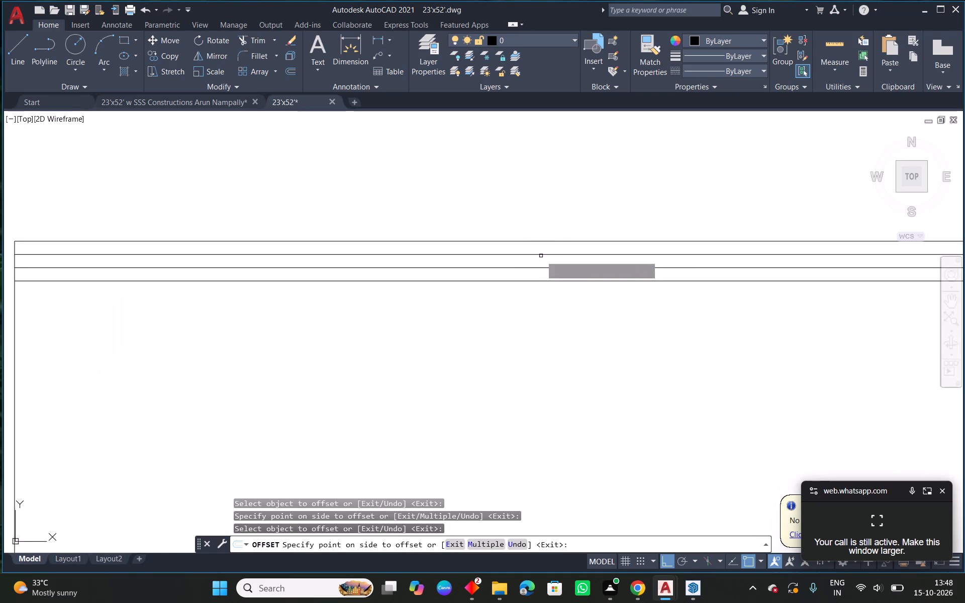
key(Escape)
Offset the new plan's outer left wall line 4.5" inward to form the left wall thickness.
scroll(541, 256, down, 5)
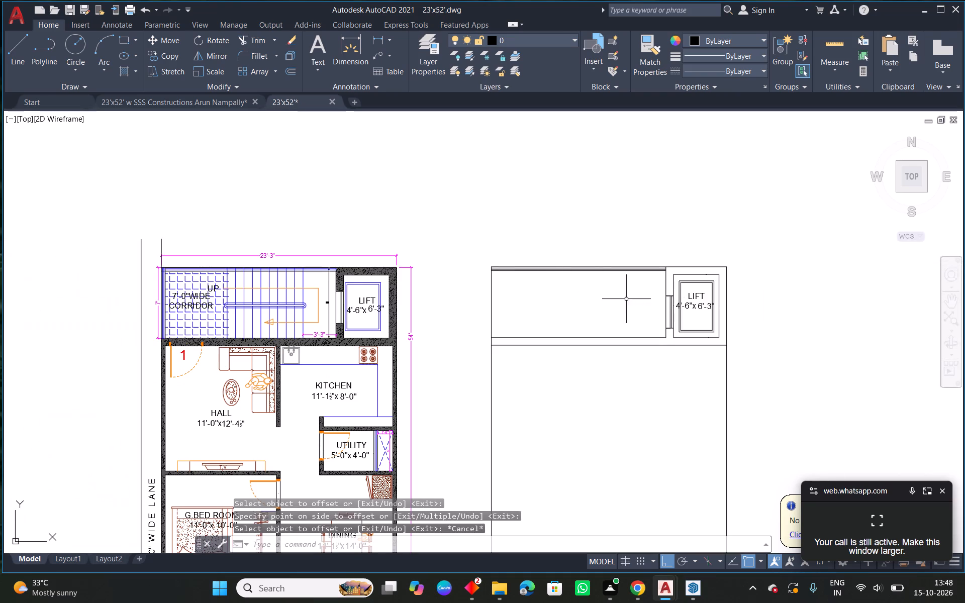
text(o 4.5)
key(space)
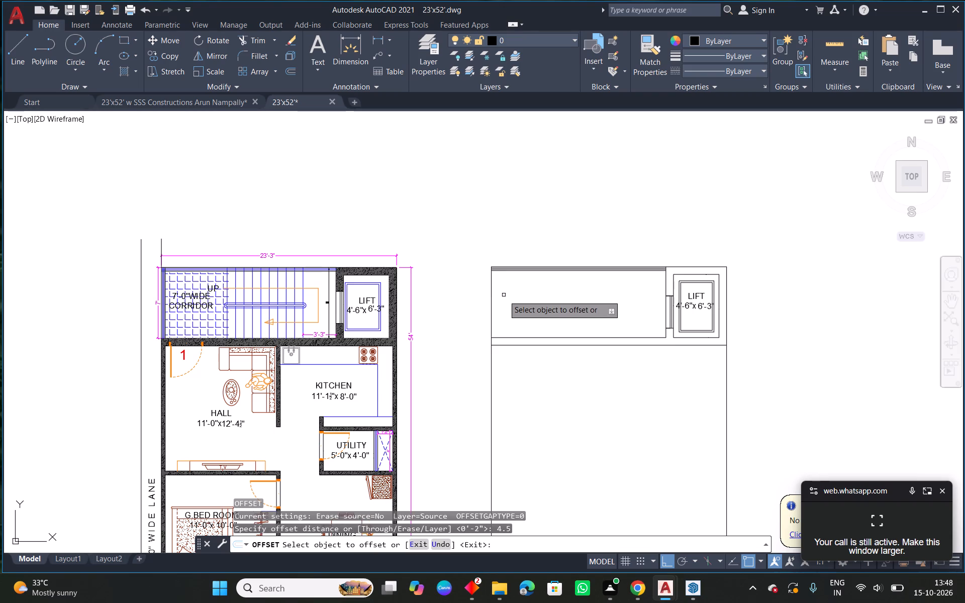
click(491, 316)
click(536, 318)
key(Escape)
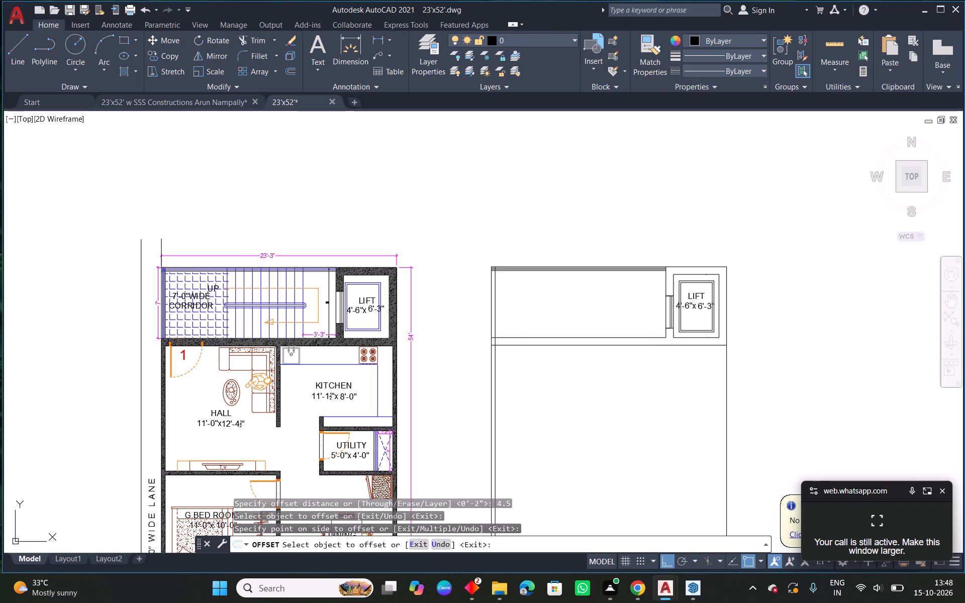
Trim the 4.5" offset line between the two faces of the 9" wall and below it.
scroll(507, 343, up, 2)
text(tr)
key(space)
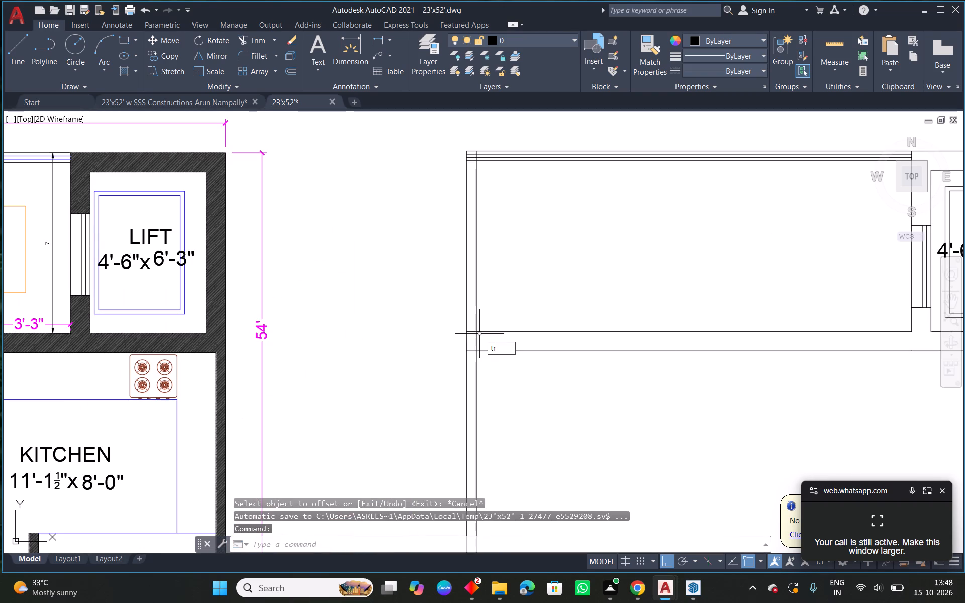
key(space)
click(476, 341)
click(475, 356)
key(Escape)
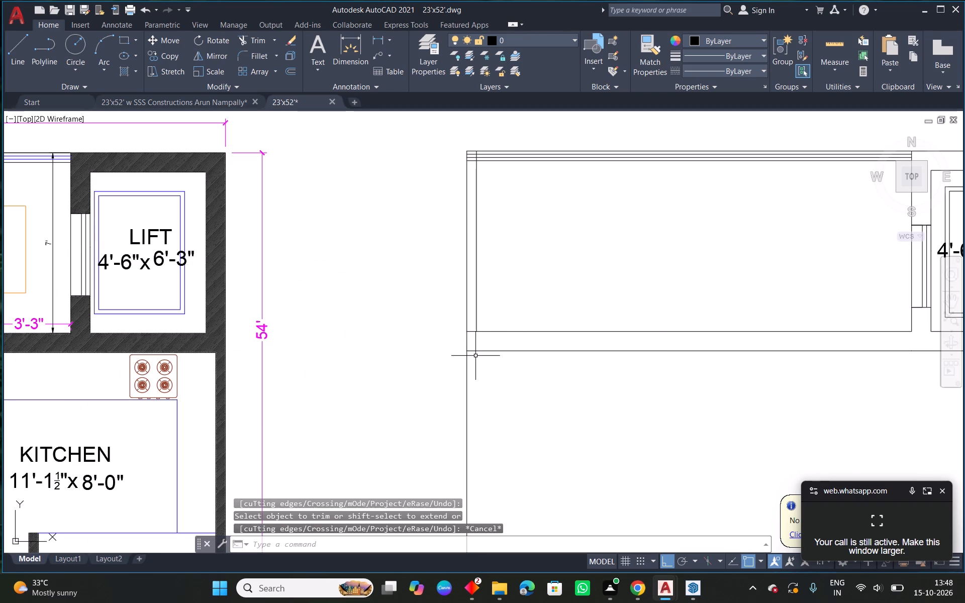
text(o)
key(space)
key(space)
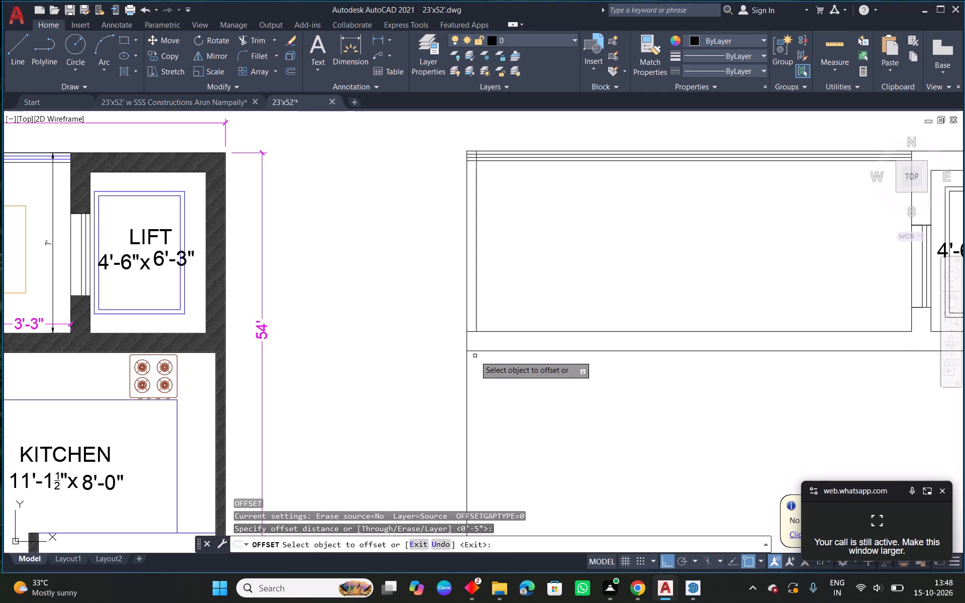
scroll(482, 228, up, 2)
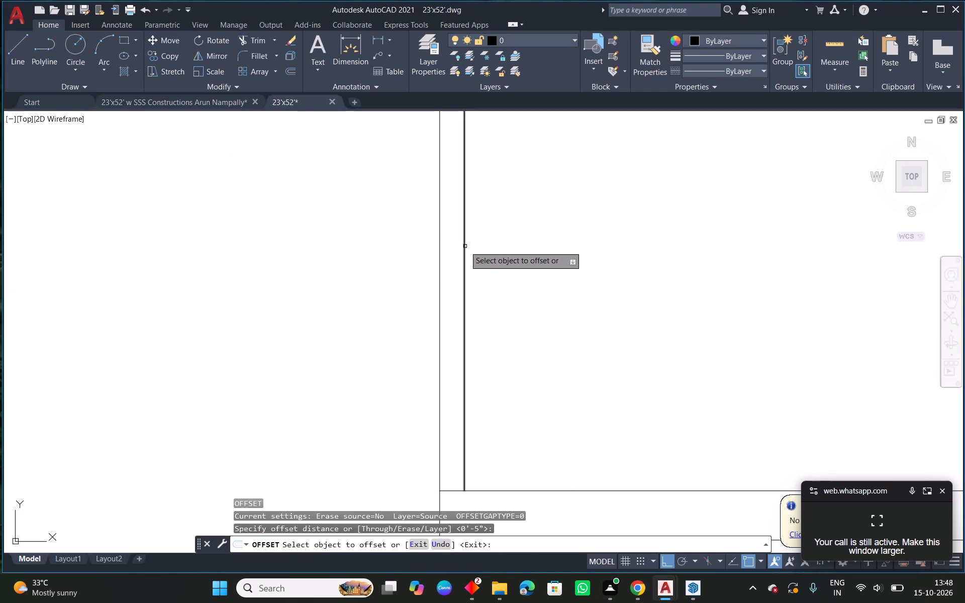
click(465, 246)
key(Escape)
Offset the left wall's inner line 1.5" outward twice, filling the wall thickness beside the staircase area.
text(o 1.5)
key(space)
scroll(447, 257, up, 1)
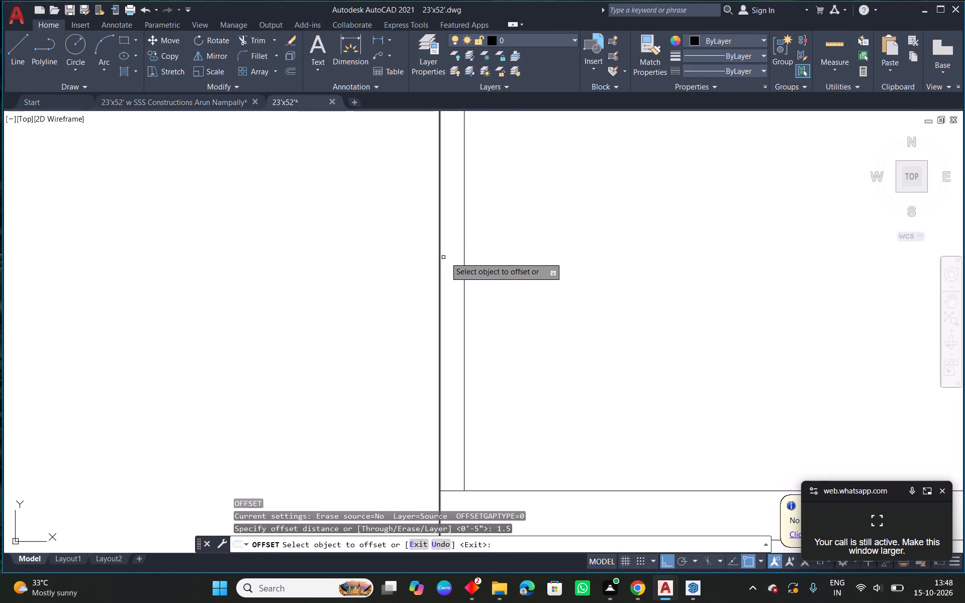
click(472, 253)
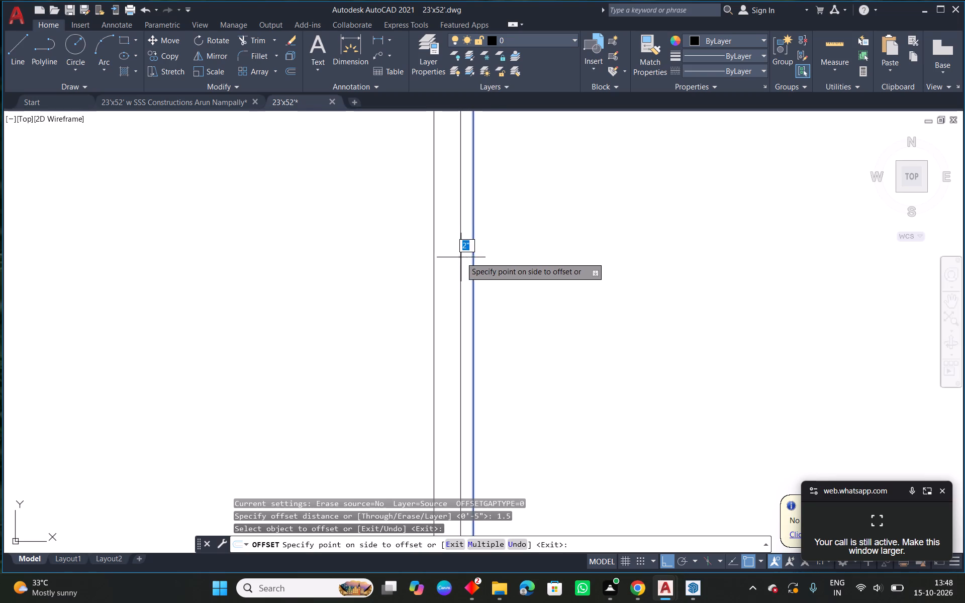
click(461, 257)
click(458, 259)
click(458, 258)
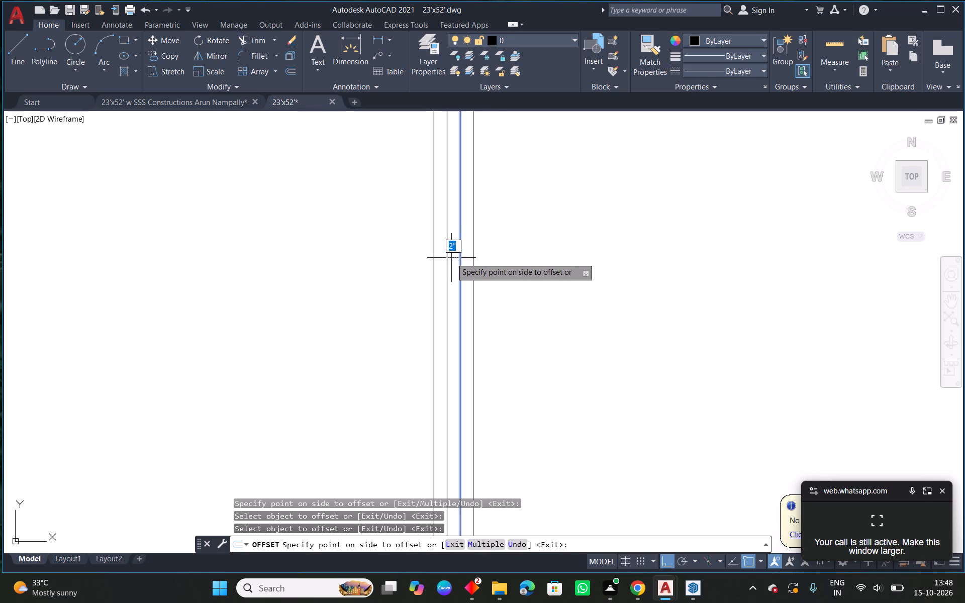
click(444, 259)
key(Escape)
Move the two middle lines of both the top and left staircase walls to the blue layer.
scroll(503, 253, down, 3)
middle_drag(536, 245, 488, 323)
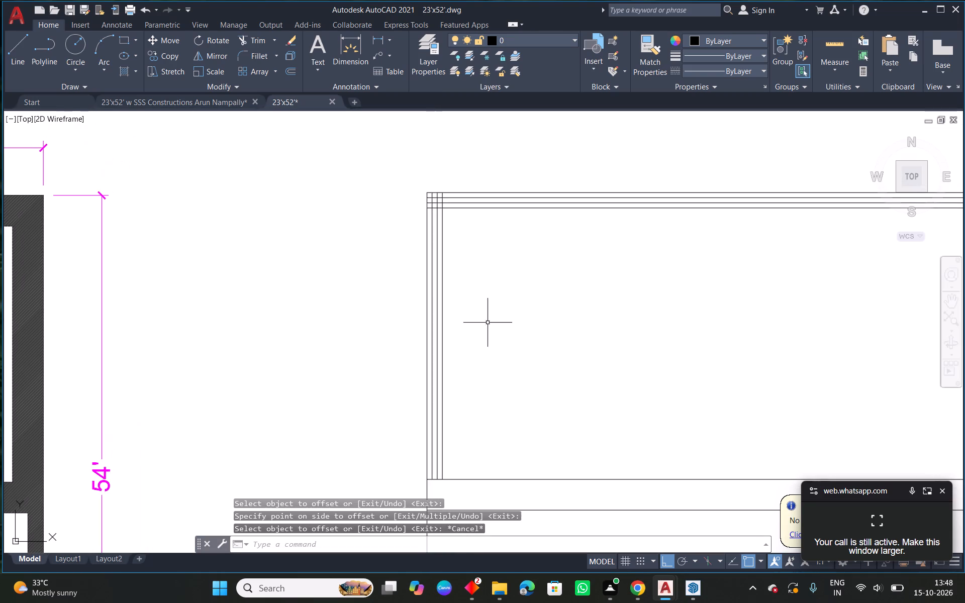
scroll(414, 185, up, 4)
drag(584, 240, 582, 251)
click(573, 310)
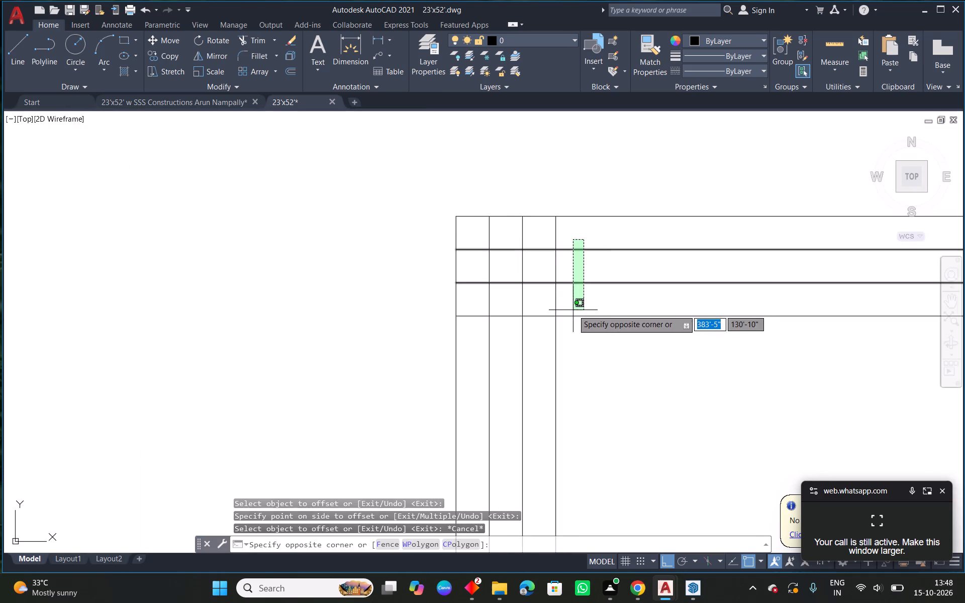
click(534, 305)
click(479, 306)
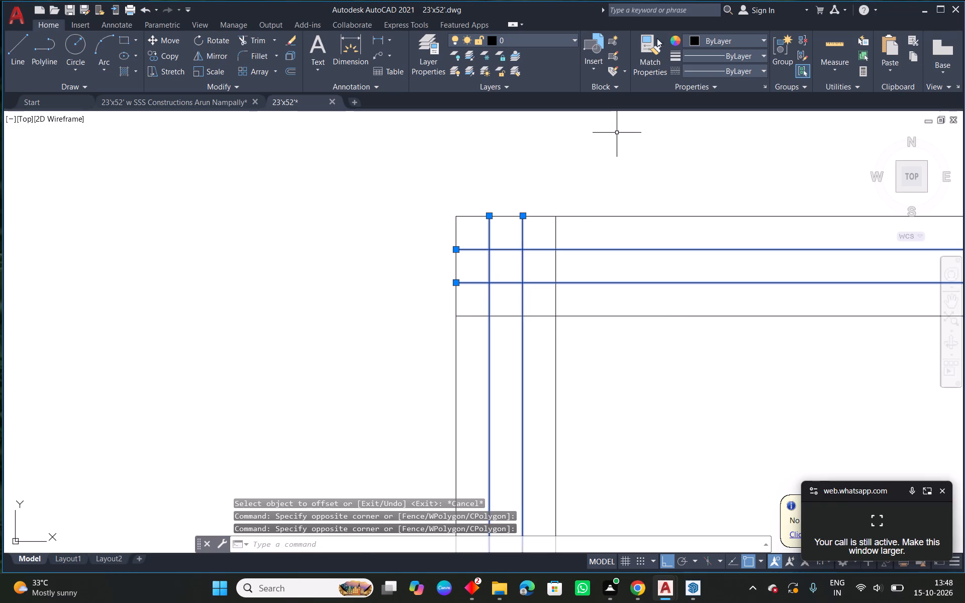
click(558, 43)
click(519, 114)
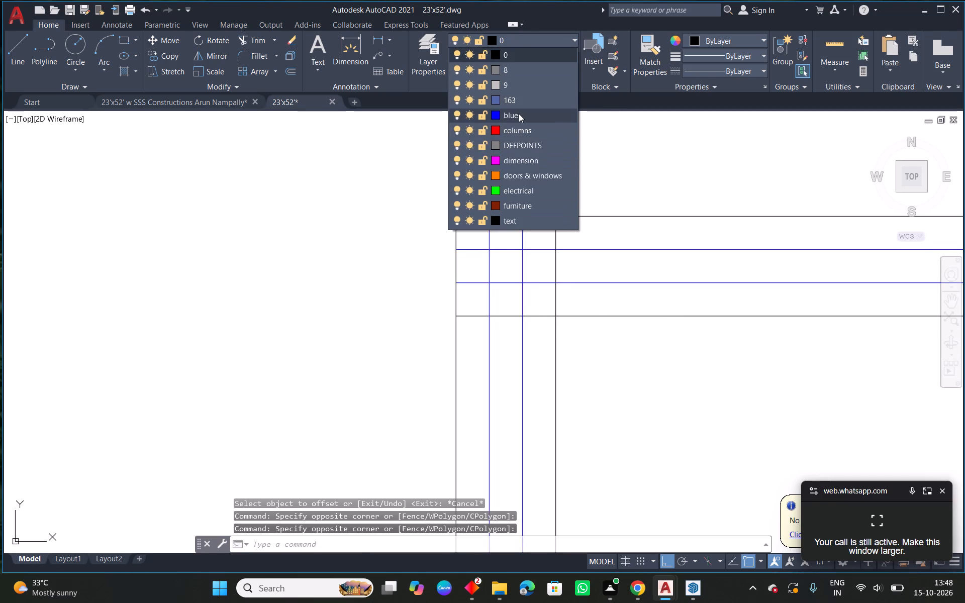
key(Escape)
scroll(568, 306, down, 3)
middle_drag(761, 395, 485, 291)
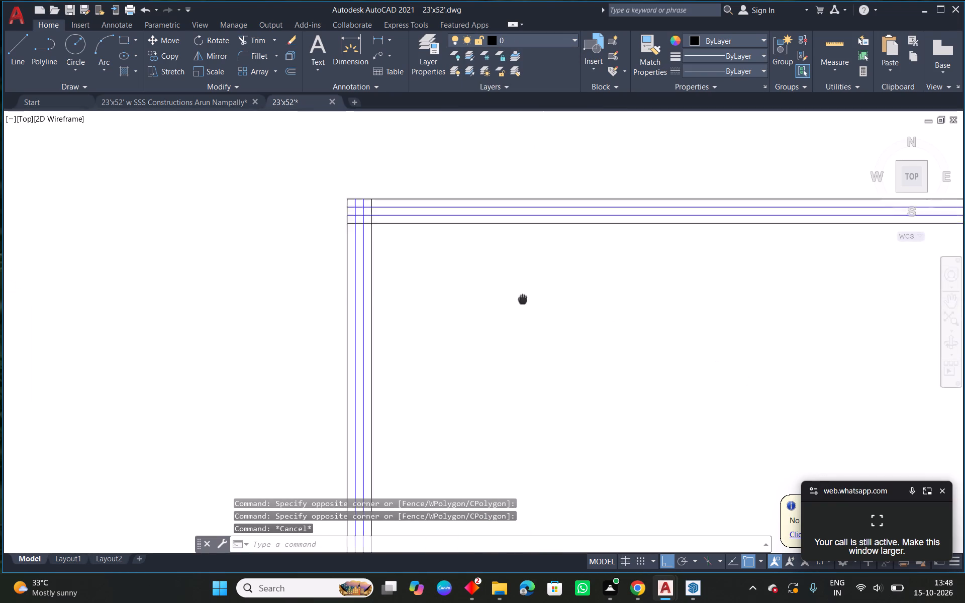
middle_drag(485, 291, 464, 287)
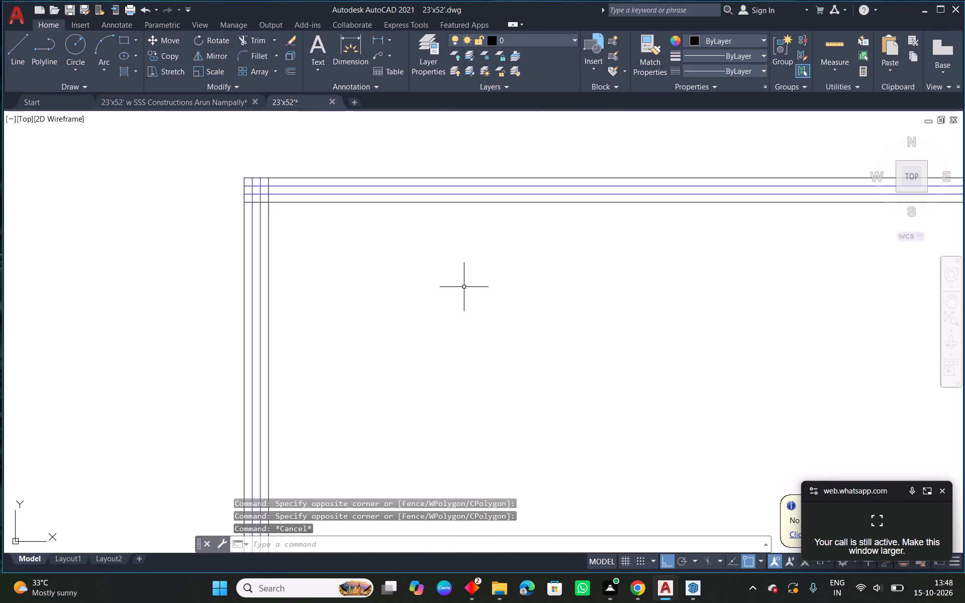
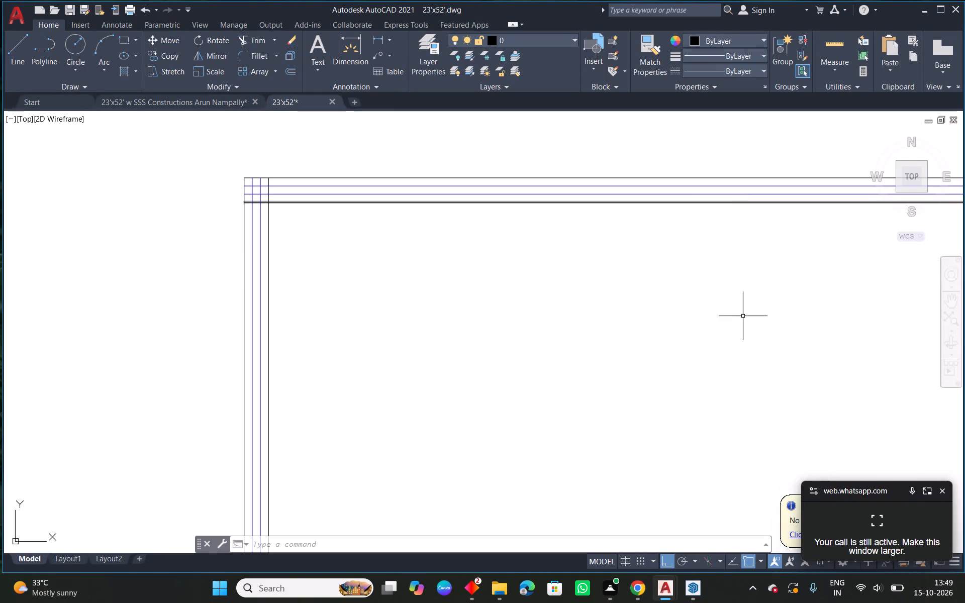
Copy the hall's entrance door and its jamb line from the reference plan into the new plan's 9" wall, beside the left wall's inner line.
middle_drag(488, 300, 379, 311)
scroll(379, 317, down, 1)
middle_drag(465, 352, 451, 321)
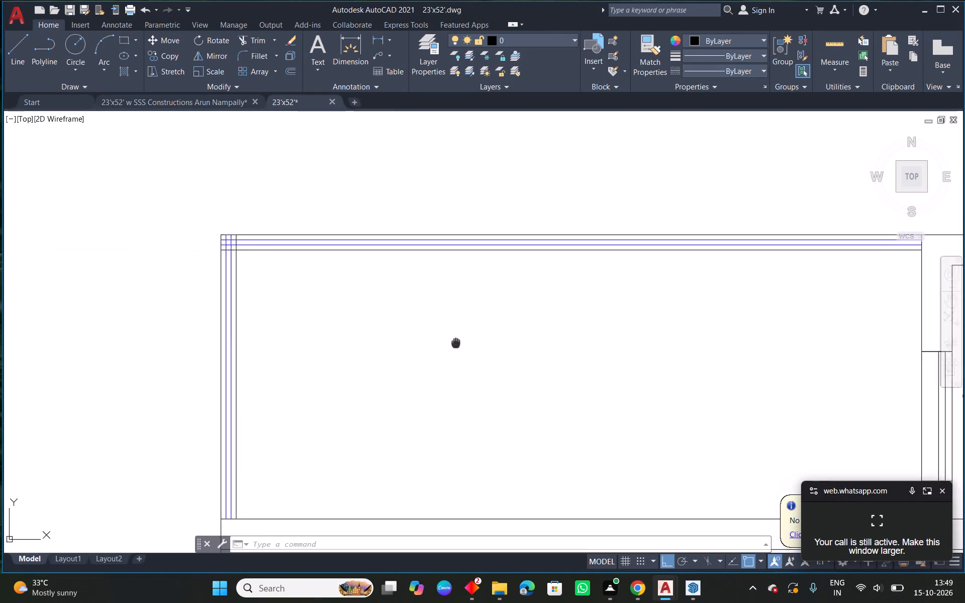
middle_drag(451, 321, 436, 250)
scroll(436, 250, down, 1)
middle_drag(525, 277, 644, 277)
scroll(644, 277, down, 1)
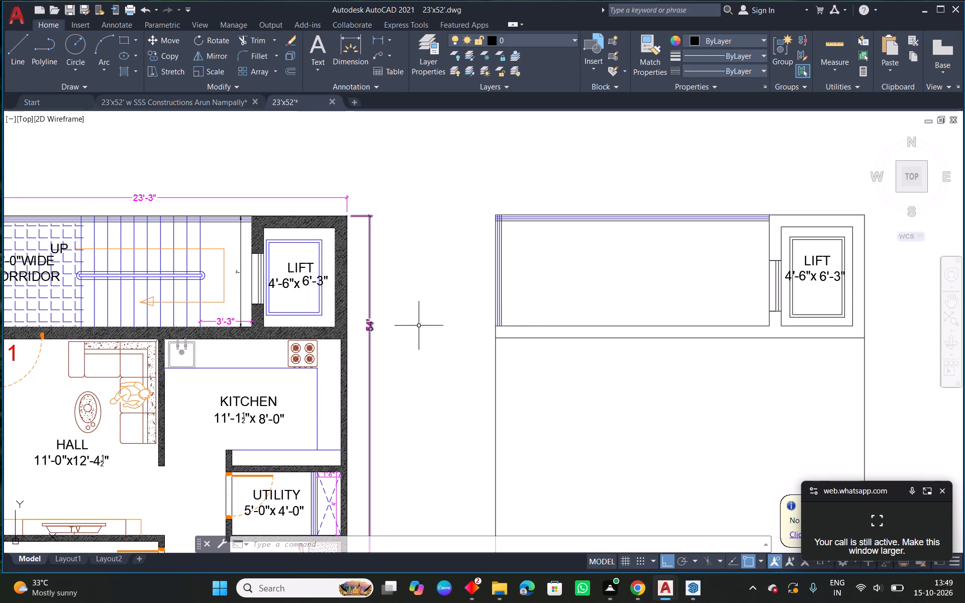
middle_drag(522, 327, 466, 315)
middle_drag(802, 291, 697, 297)
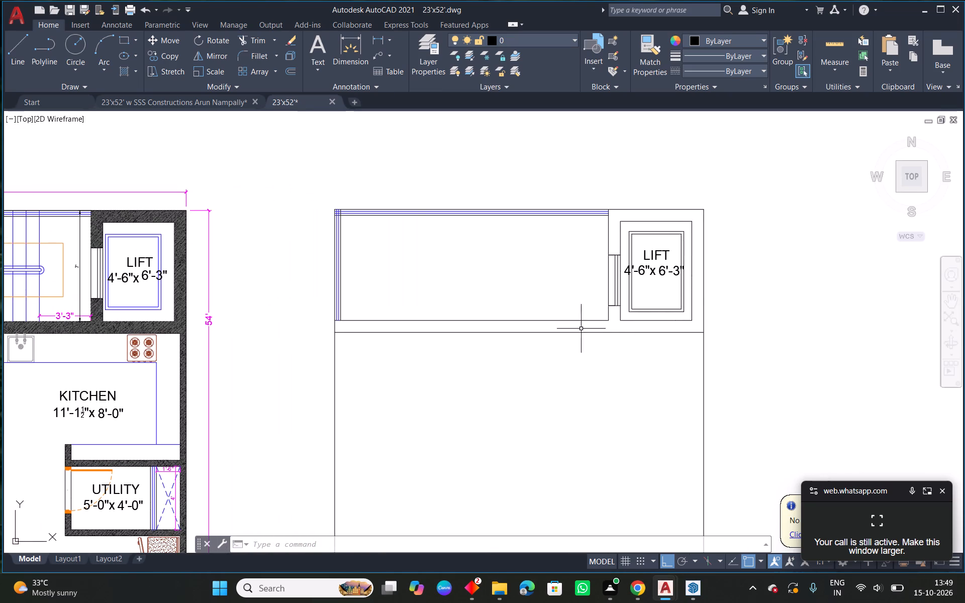
middle_drag(531, 333, 761, 314)
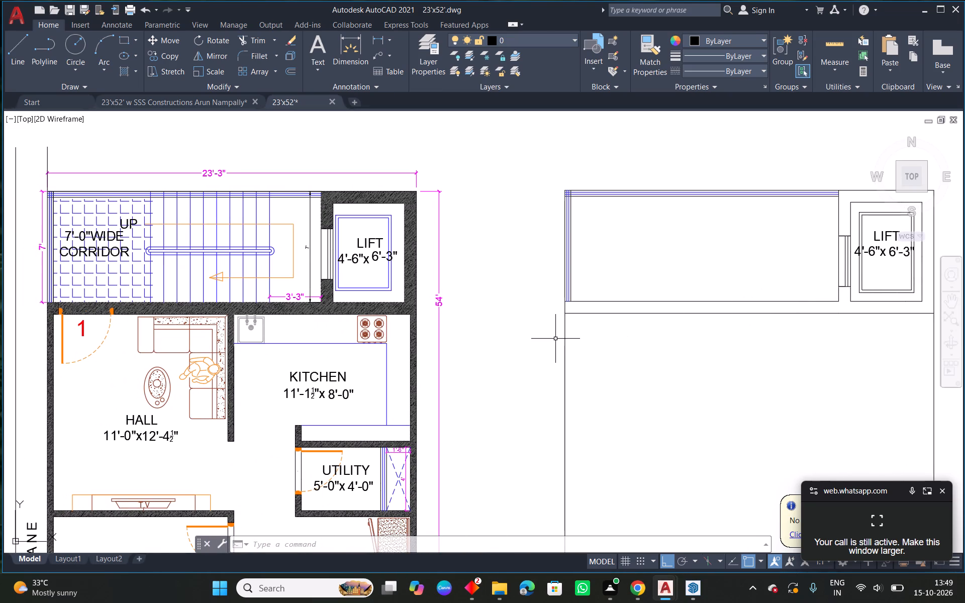
middle_drag(481, 357, 674, 318)
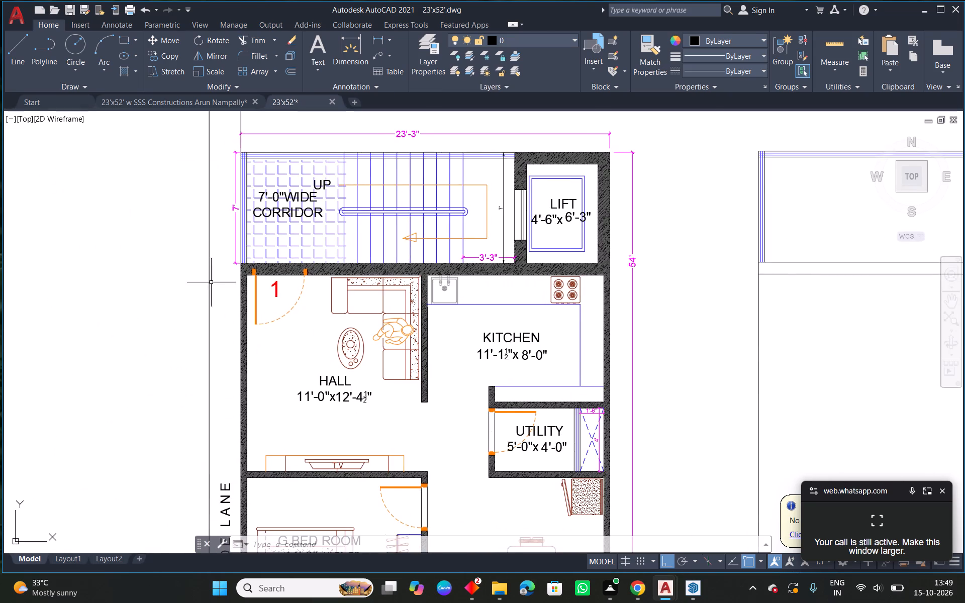
scroll(207, 280, up, 3)
click(307, 265)
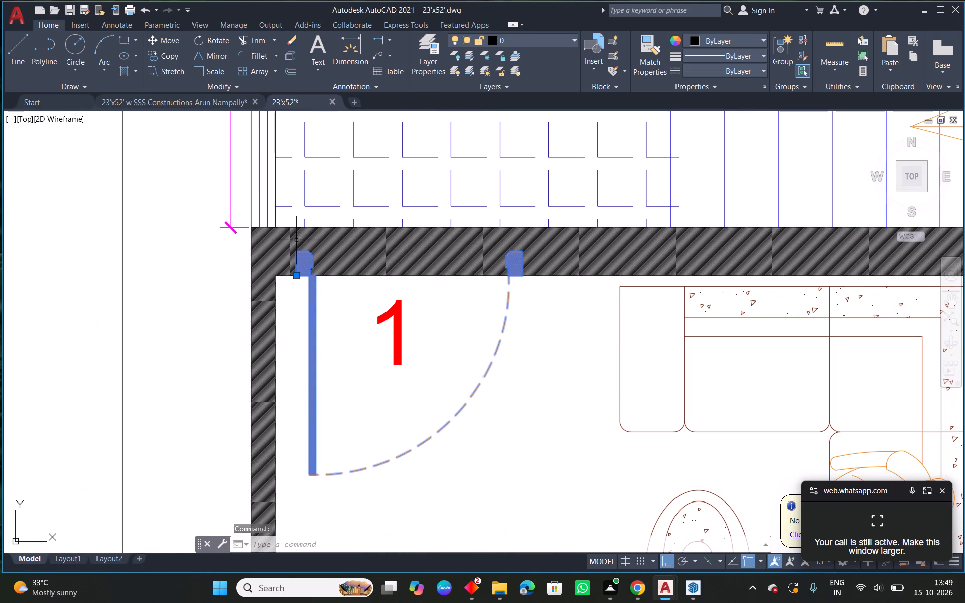
click(296, 239)
text(co)
key(space)
click(293, 280)
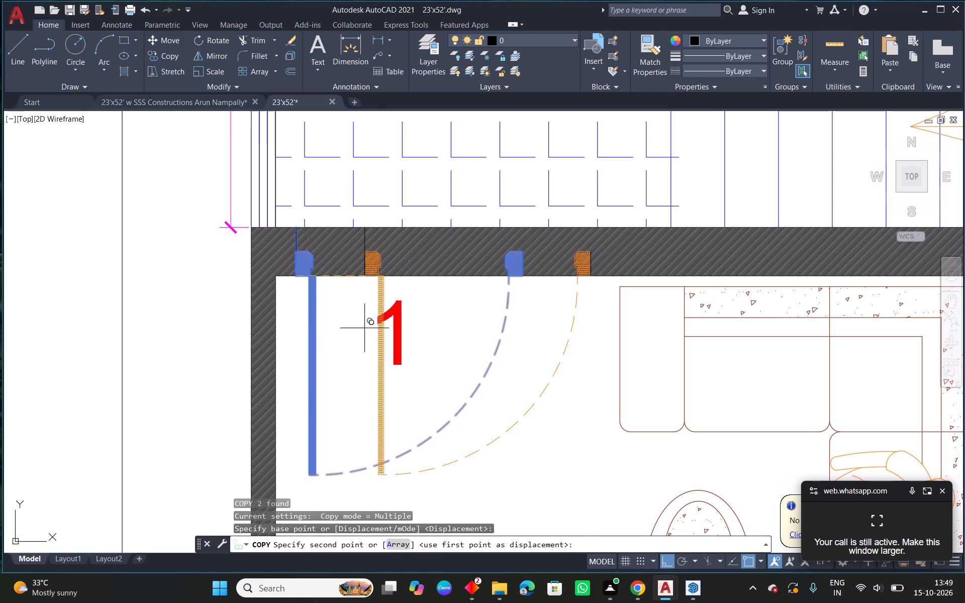
scroll(446, 359, down, 3)
middle_drag(626, 358, 127, 299)
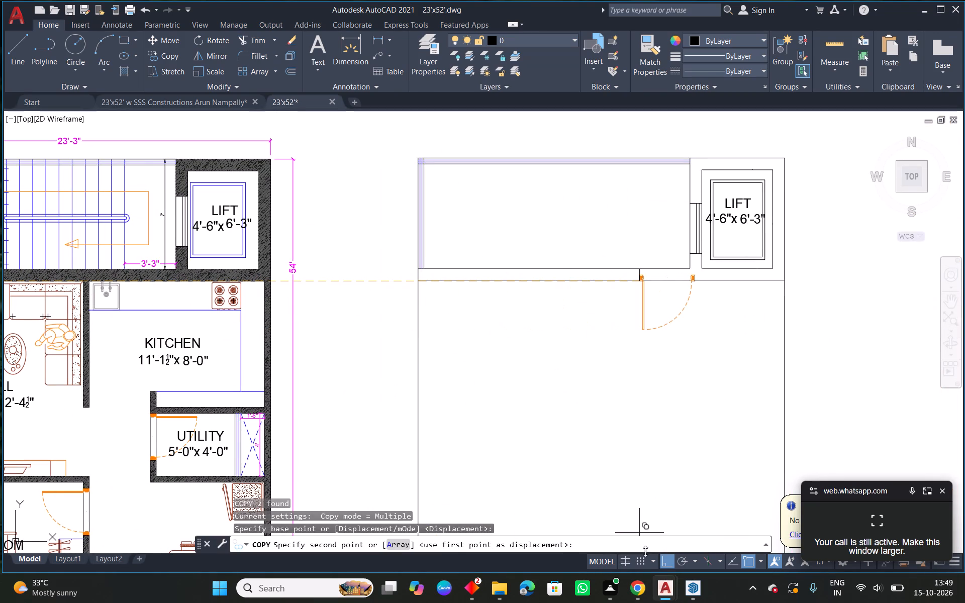
scroll(437, 285, up, 3)
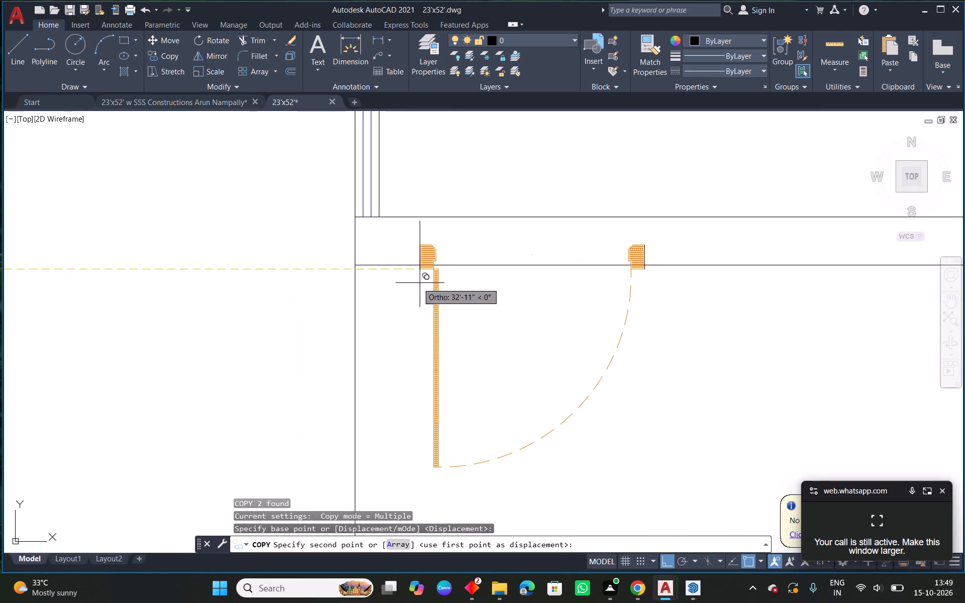
click(381, 271)
key(Escape)
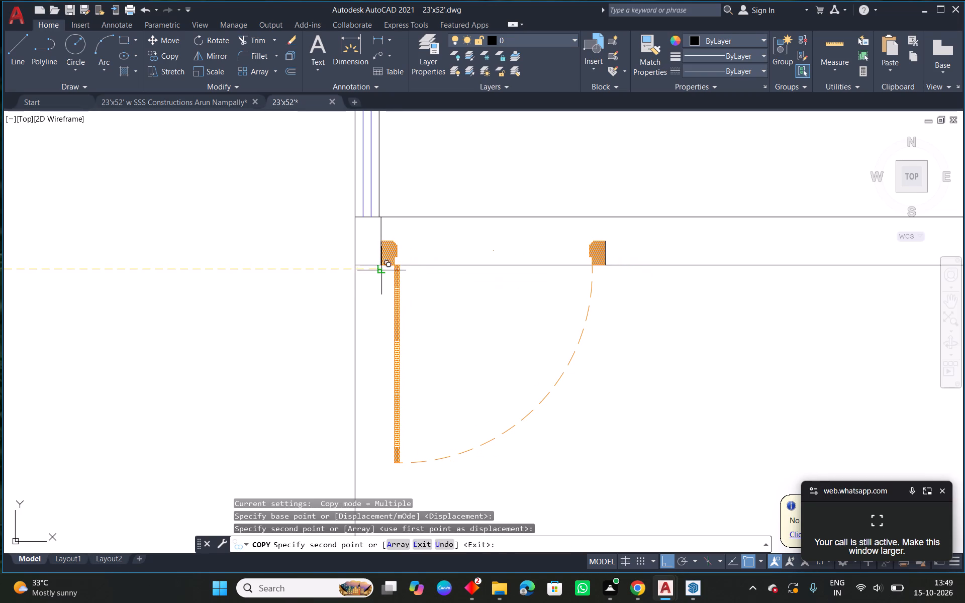
Move the copied door and its jamb line about 6" along the 9" wall, away from the left wall.
middle_drag(578, 314, 551, 323)
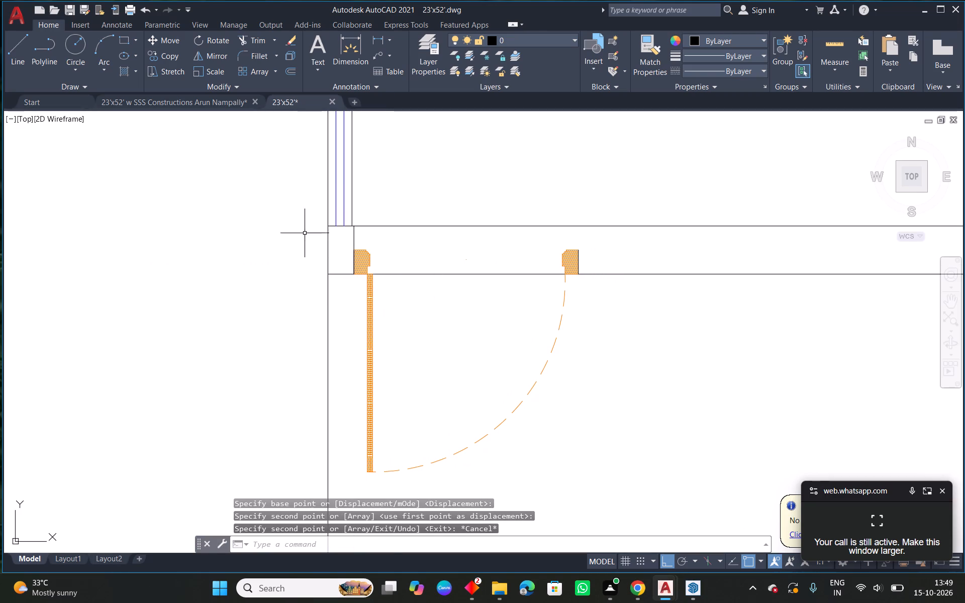
scroll(420, 274, down, 3)
middle_drag(291, 319, 826, 314)
middle_drag(791, 316, 195, 305)
scroll(389, 265, up, 3)
drag(253, 234, 231, 234)
click(160, 235)
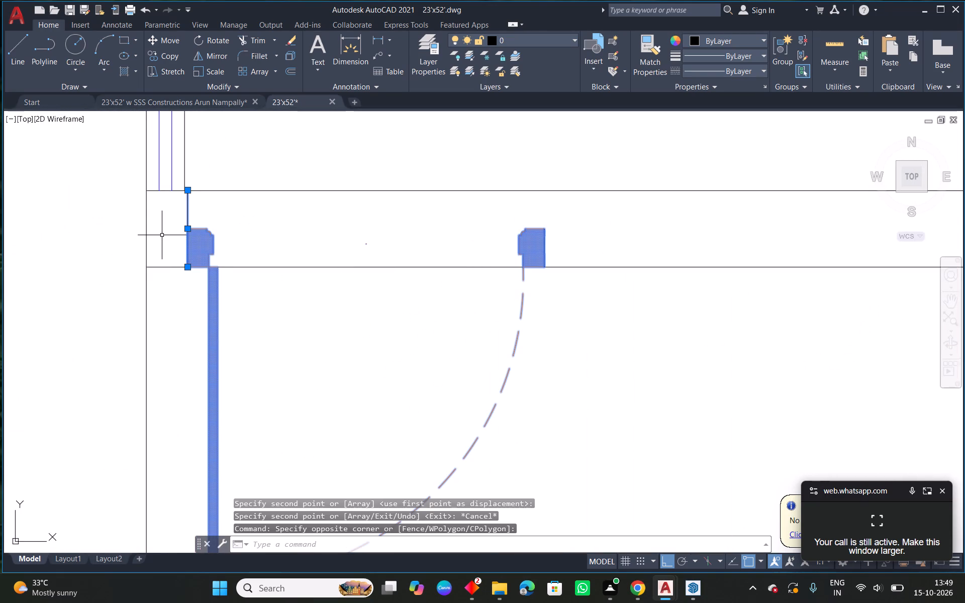
key(m)
key(space)
click(188, 268)
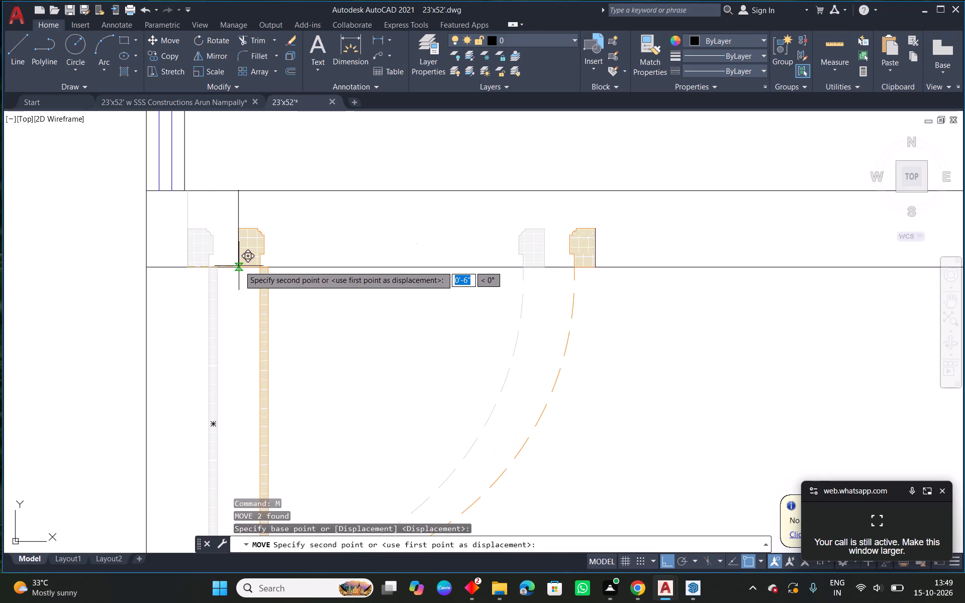
click(240, 266)
key(Escape)
scroll(236, 181, up, 3)
scroll(278, 244, down, 4)
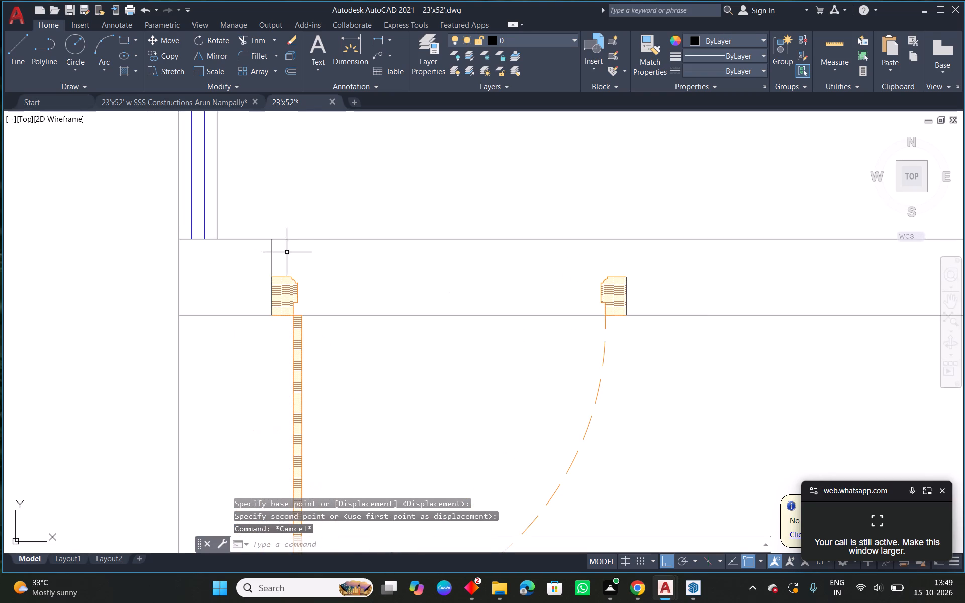
Draw a polyline across the 9" wall at the door's other jamb to close the opening.
middle_drag(765, 332, 679, 324)
text(pl)
key(space)
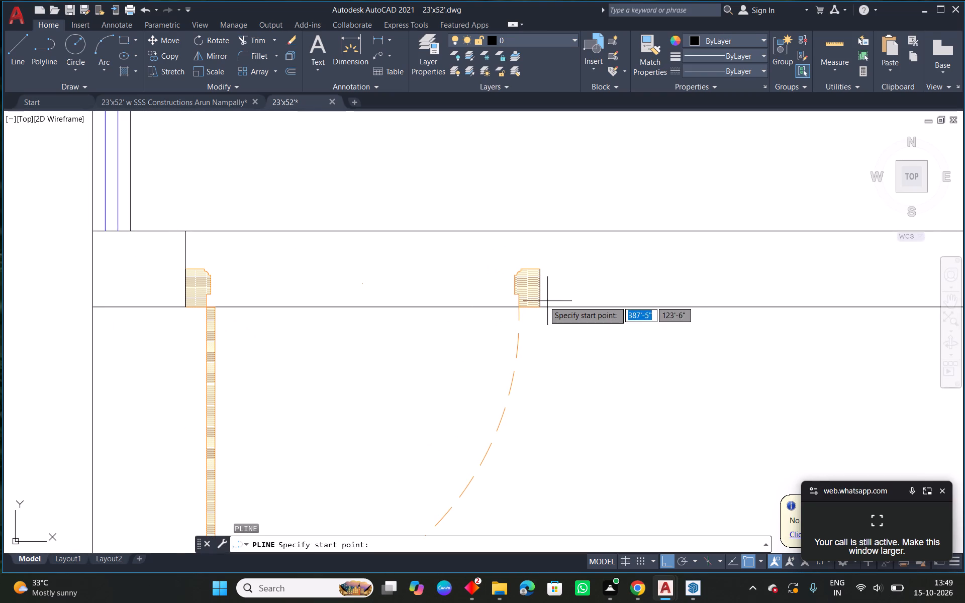
click(538, 307)
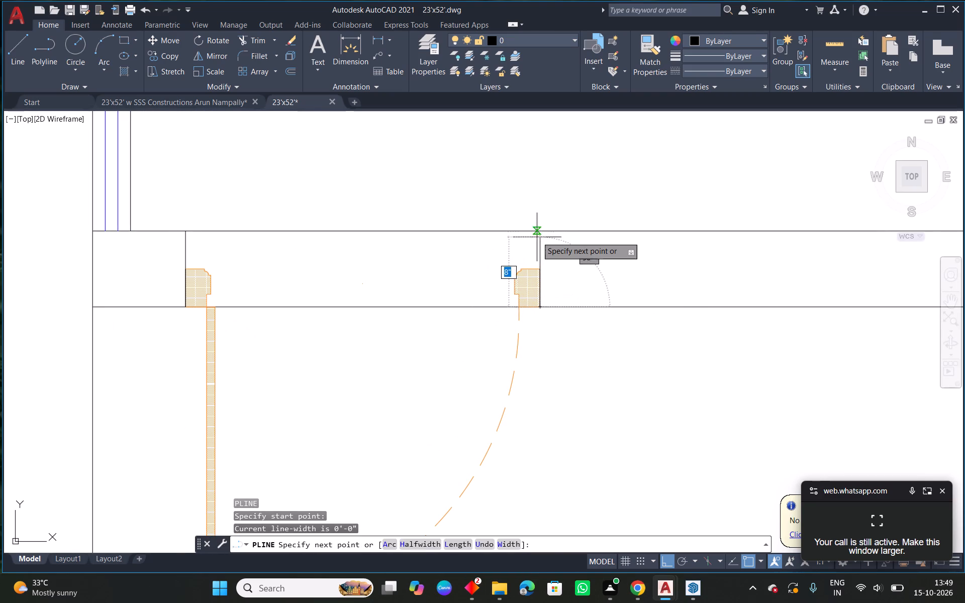
click(537, 233)
key(Escape)
Offset the wall line between staircase and lift 3'3" into the staircase area to mark the landing edge.
scroll(451, 328, down, 3)
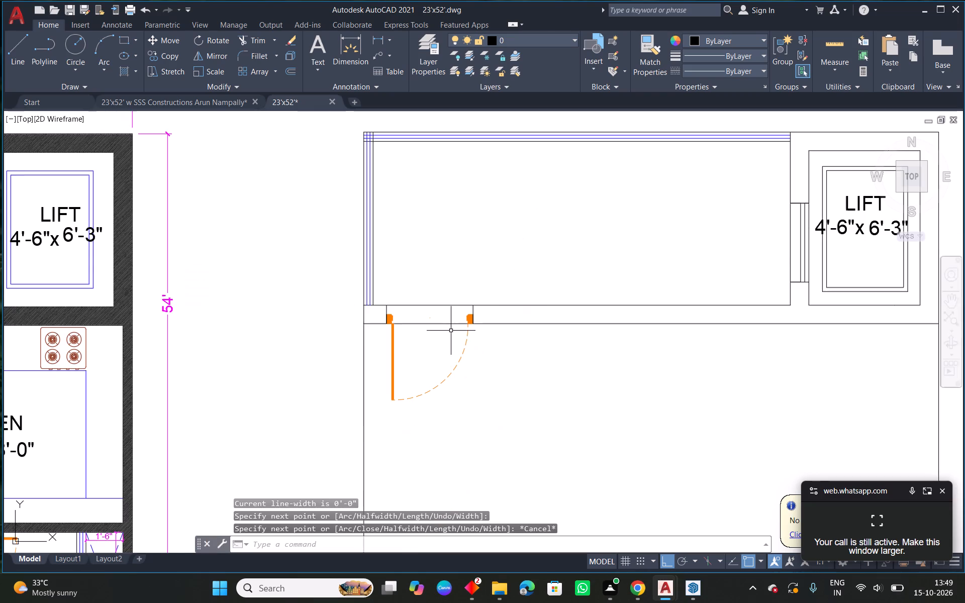
scroll(411, 340, down, 2)
middle_drag(419, 355, 519, 340)
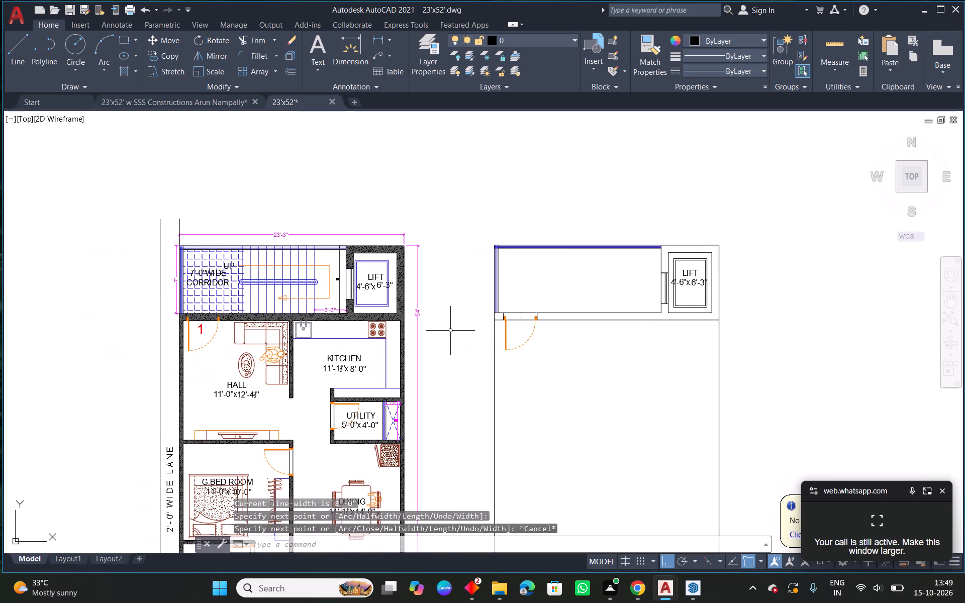
scroll(323, 266, up, 2)
middle_drag(694, 296, 368, 281)
scroll(368, 281, down, 1)
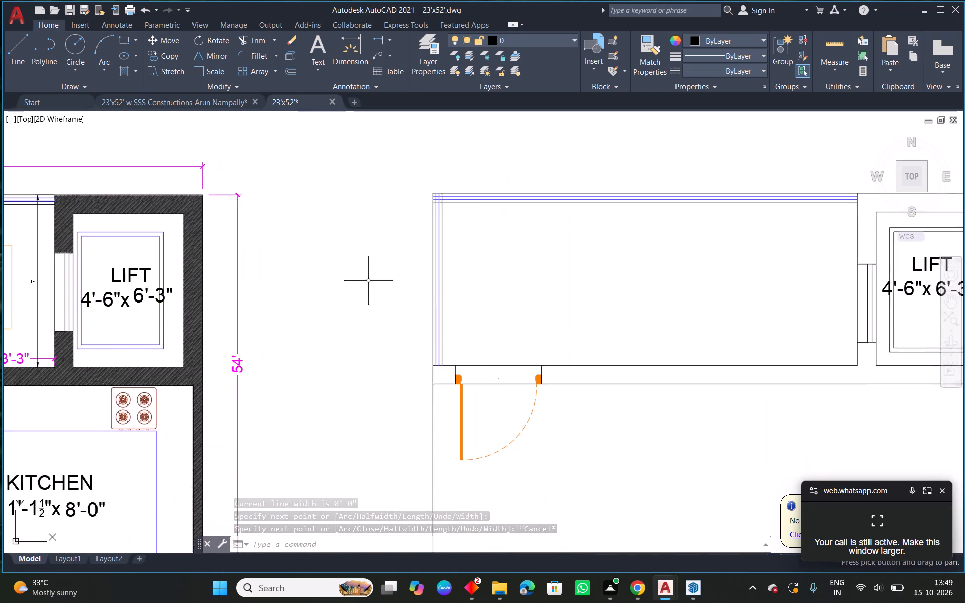
middle_drag(704, 297, 631, 286)
key(Escape)
text(o 3'')
key(BackSpace)
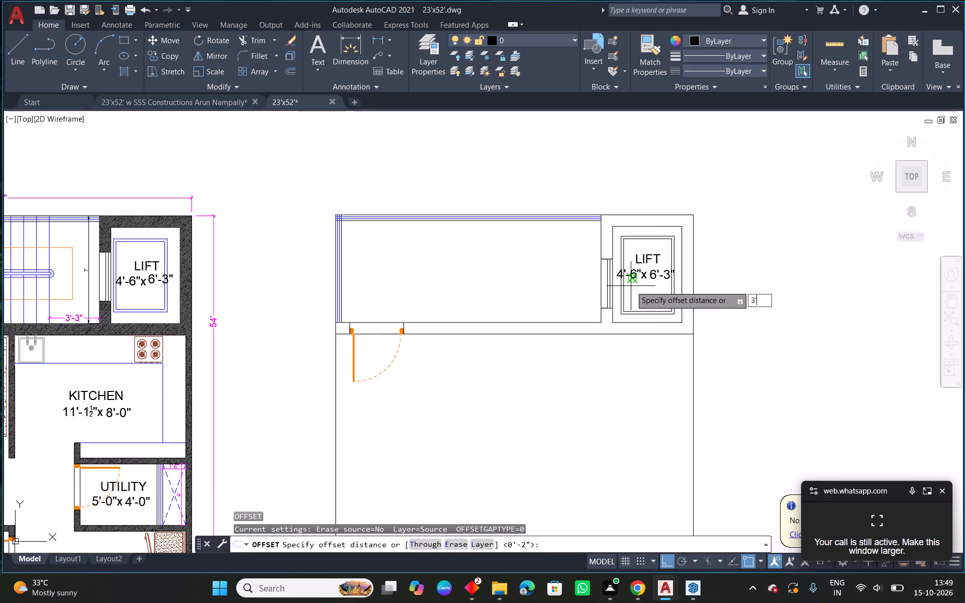
text(3")
key(Return)
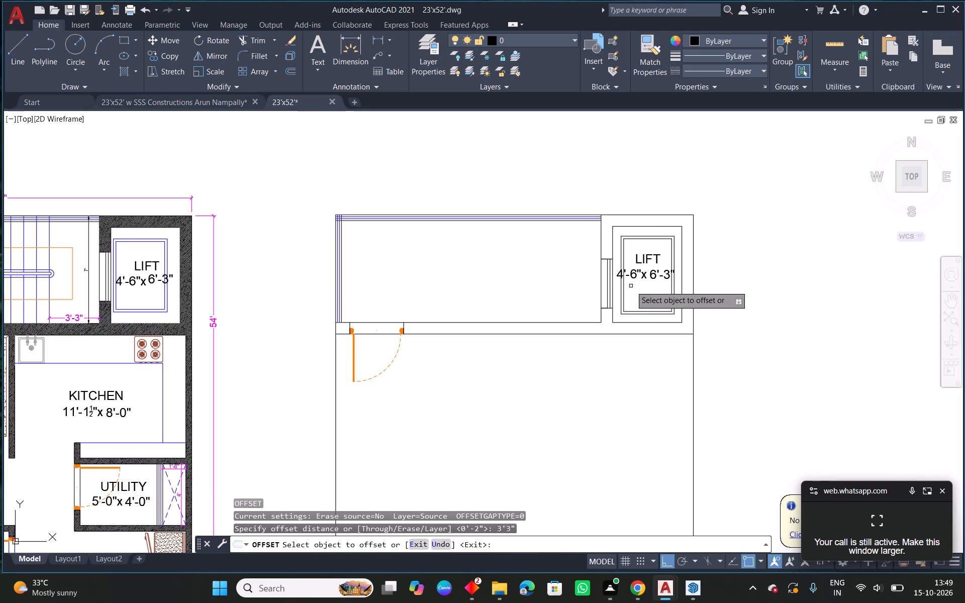
click(601, 277)
click(532, 277)
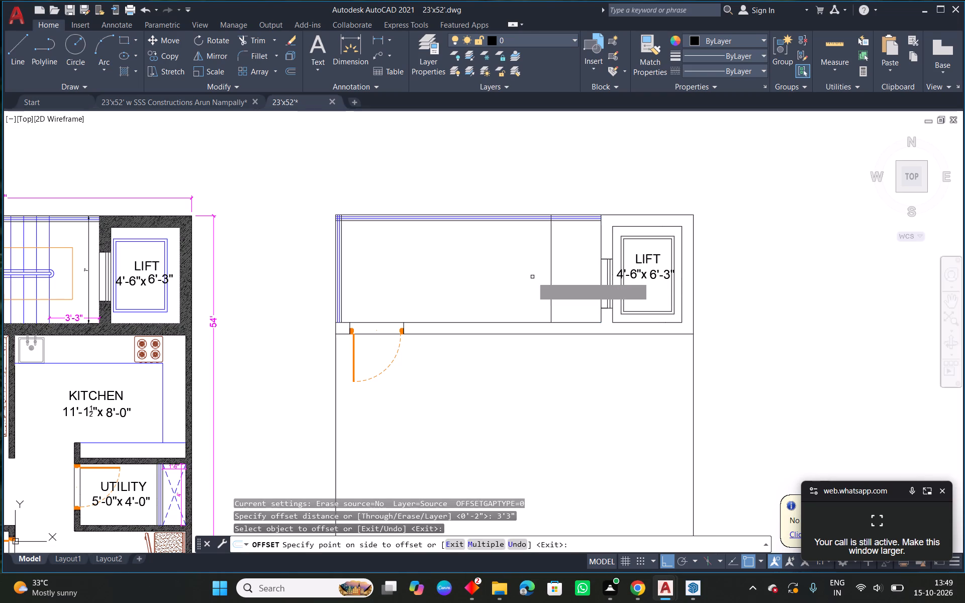
key(Escape)
Offset the landing edge line successively by 10" toward the corridor nine times to form the stair treads.
middle_drag(545, 275, 626, 274)
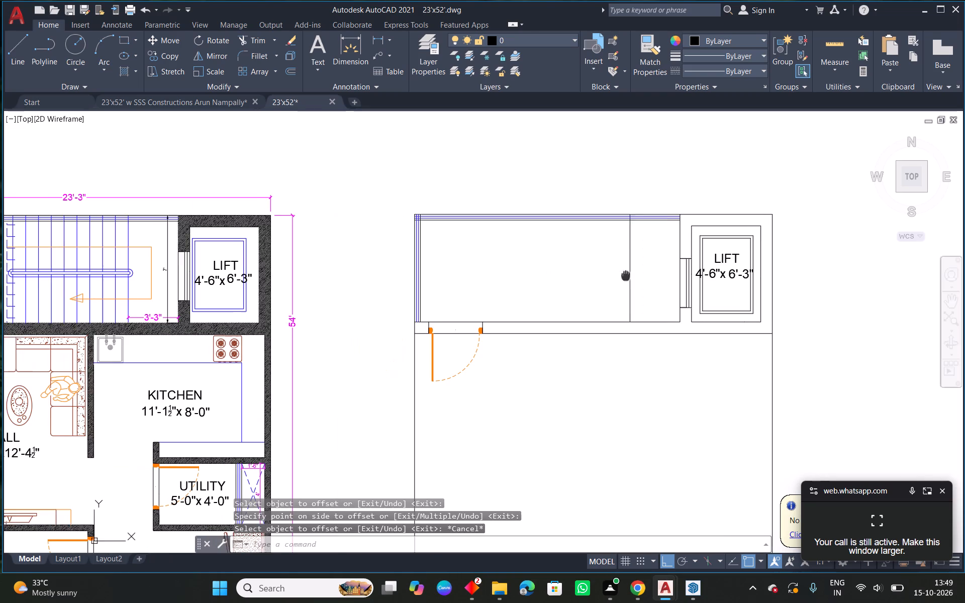
text(o 10")
key(Return)
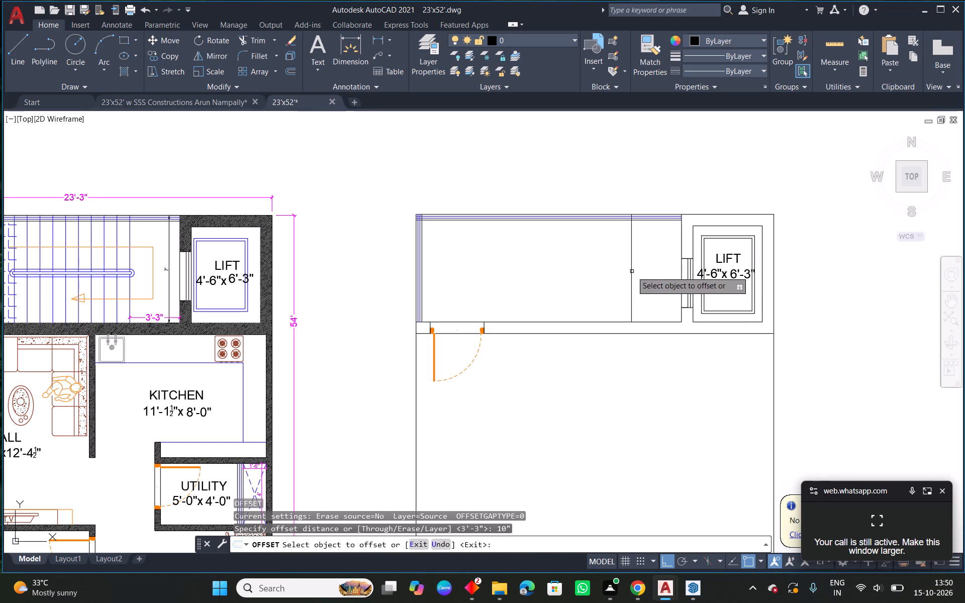
click(632, 271)
click(578, 274)
click(619, 266)
click(586, 266)
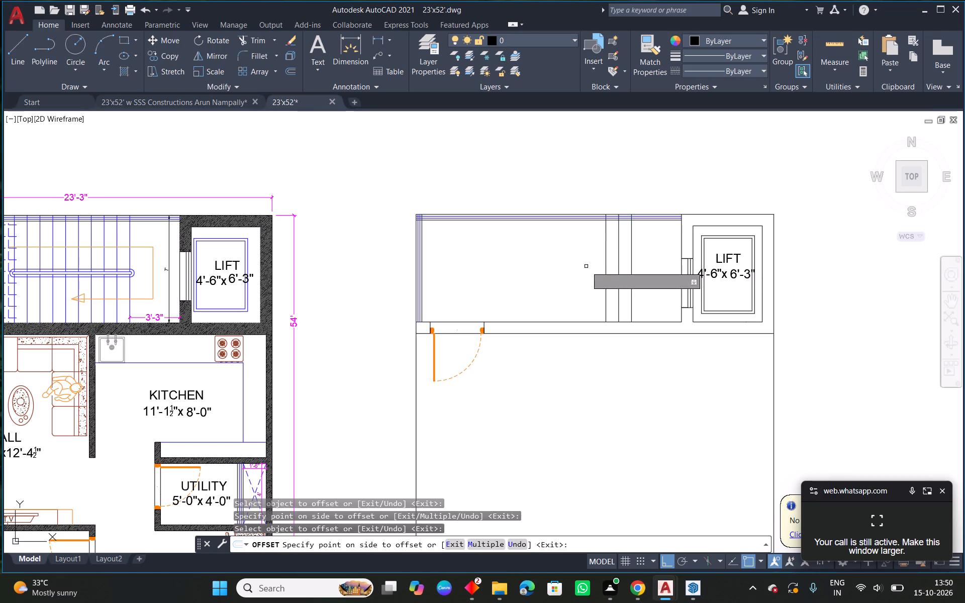
click(606, 261)
click(576, 261)
click(593, 261)
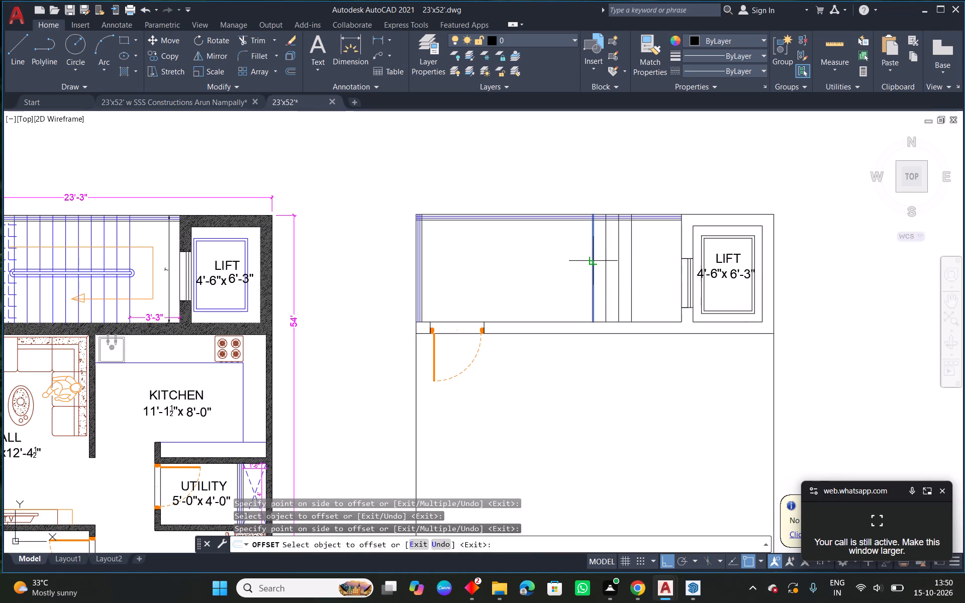
click(570, 264)
click(578, 262)
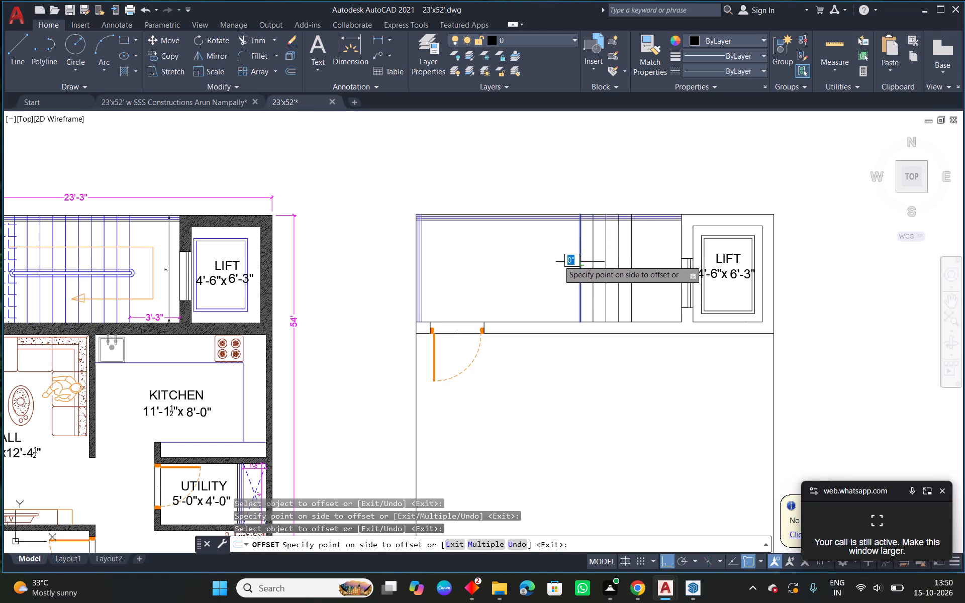
click(548, 261)
click(566, 262)
click(545, 261)
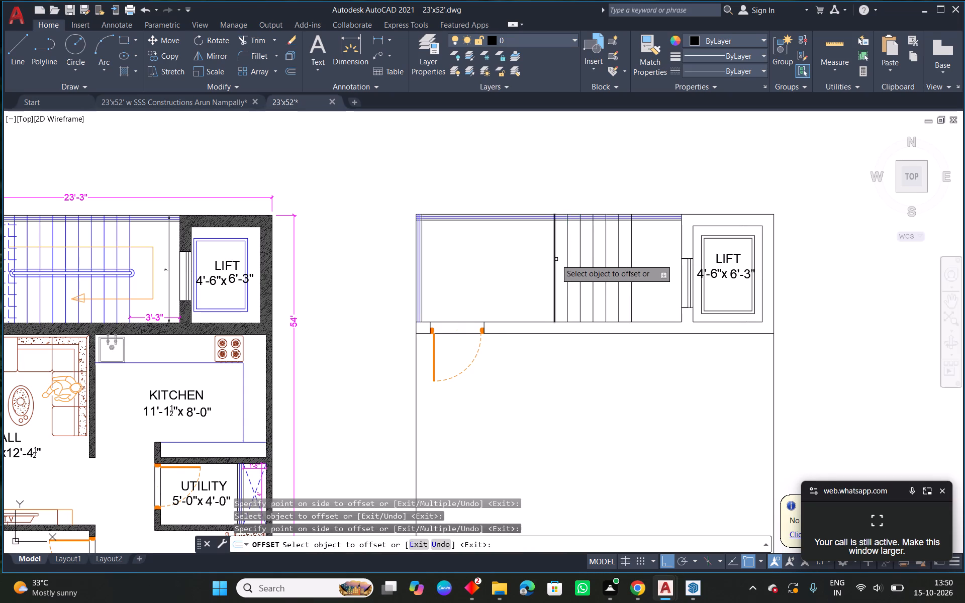
click(556, 259)
click(513, 259)
click(541, 258)
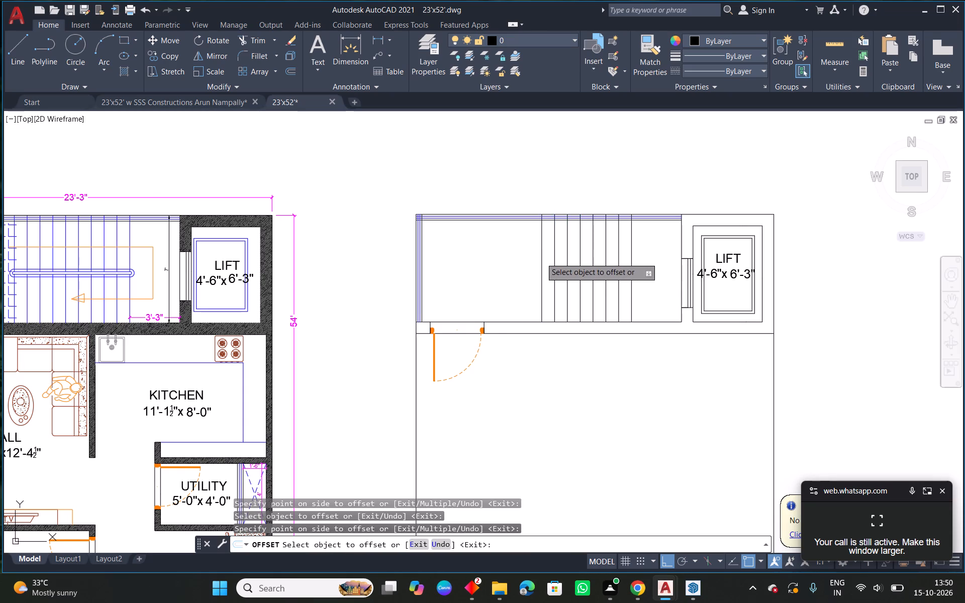
click(514, 256)
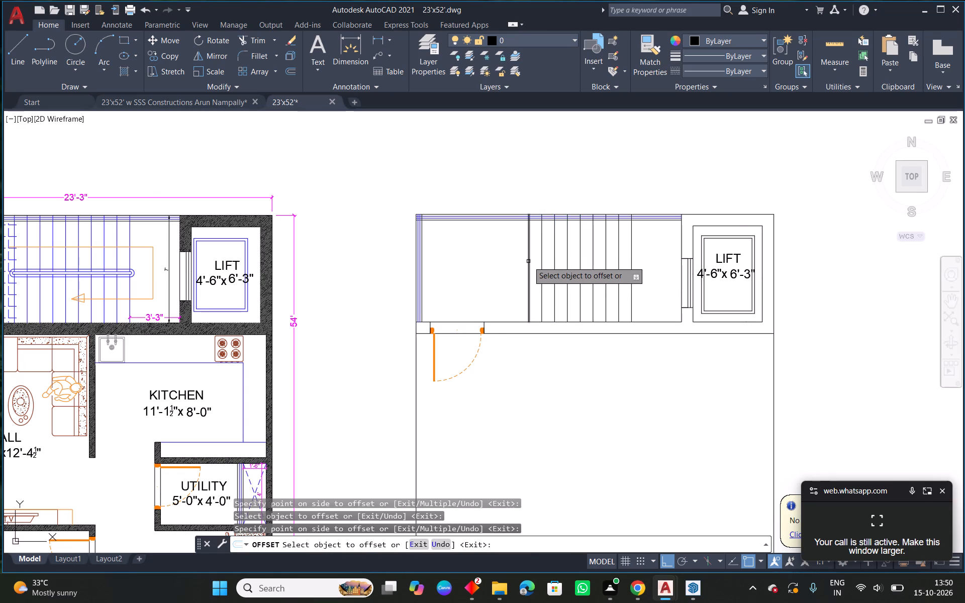
click(528, 261)
click(509, 261)
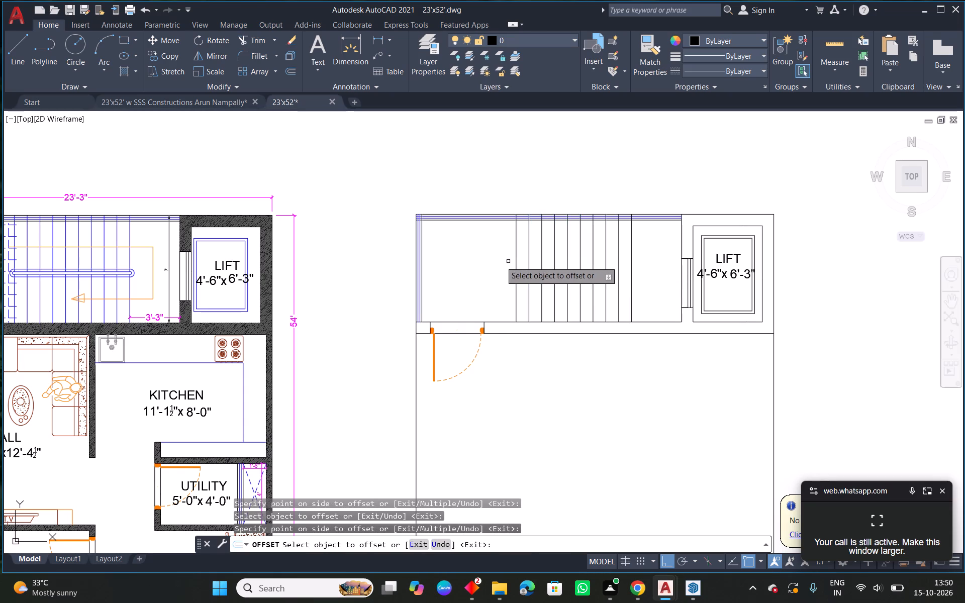
right_click(498, 261)
click(545, 272)
Draw a horizontal line through the tread lines' midpoints, from the landing edge to the last tread line.
text(l)
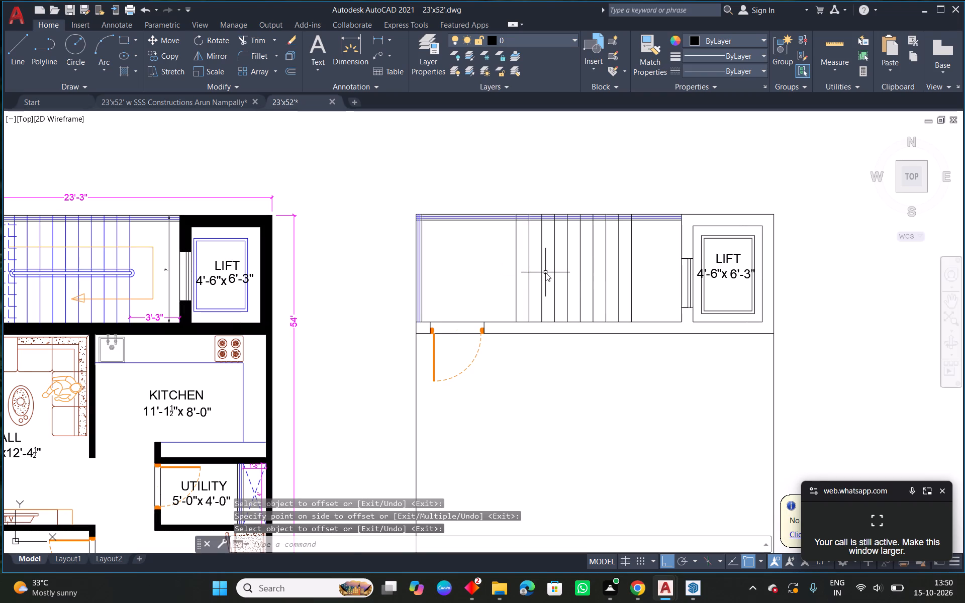
key(space)
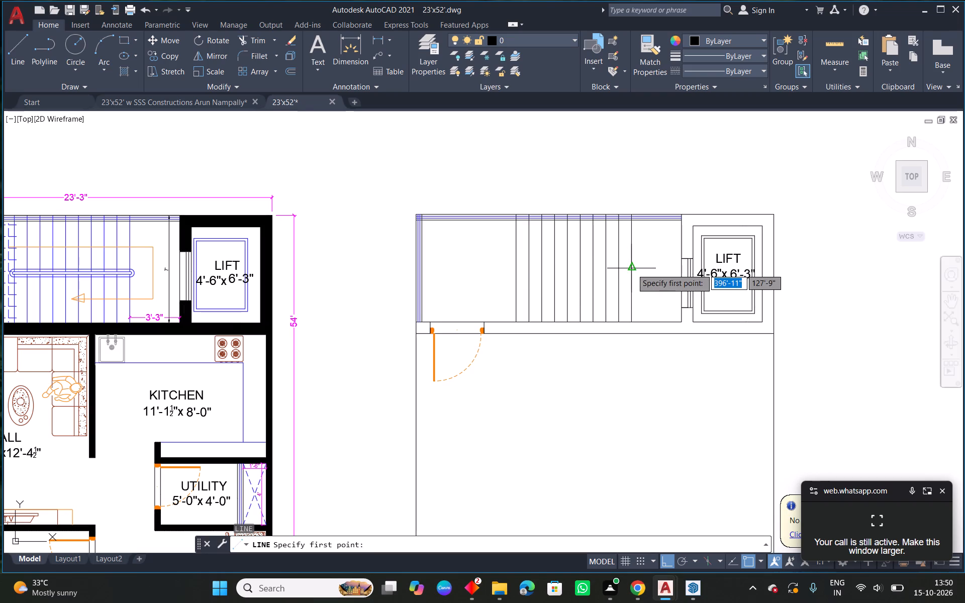
click(632, 269)
click(518, 267)
key(Escape)
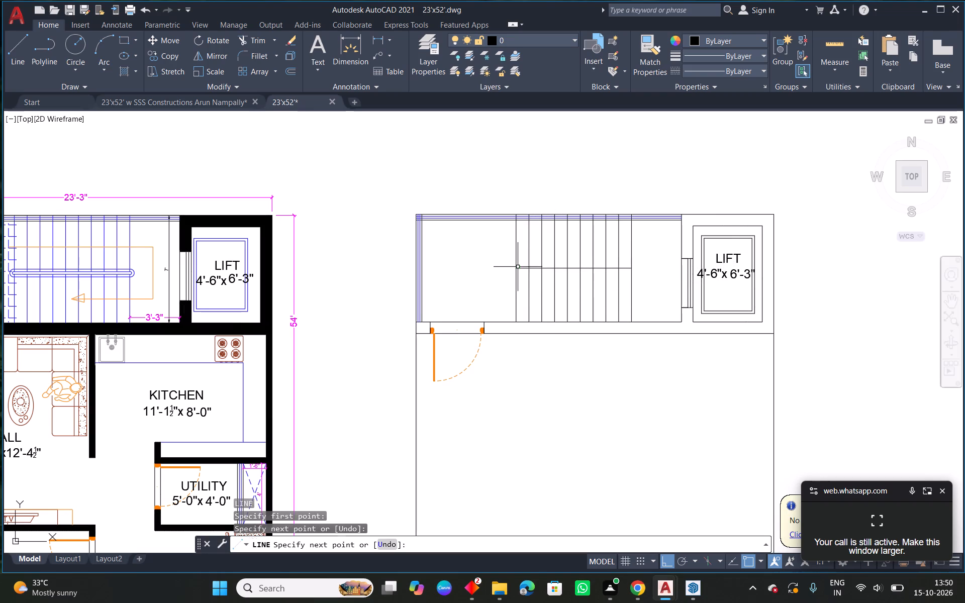
scroll(608, 260, up, 2)
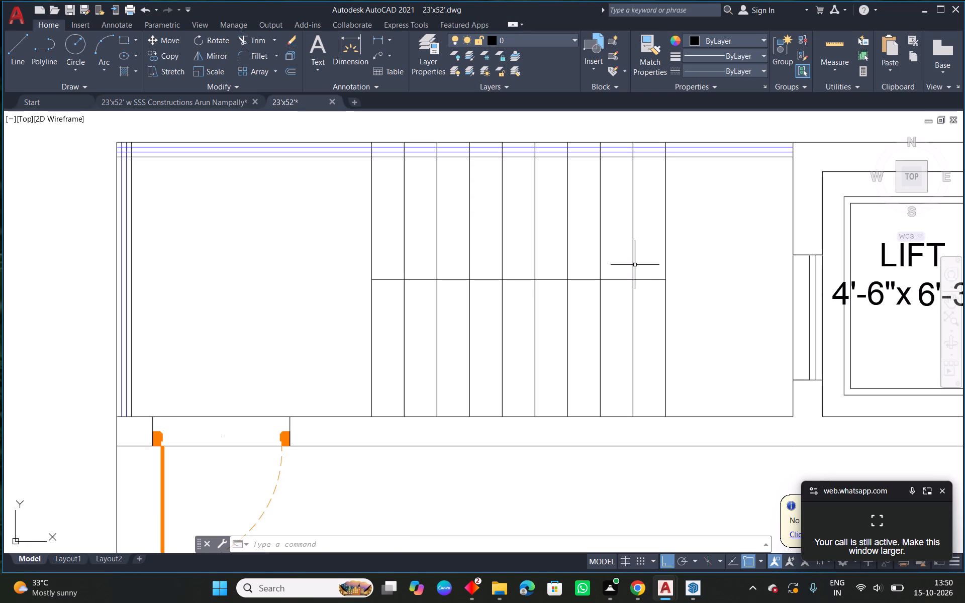
Offset the last tread line another 10" toward the corridor to add one more stair tread.
text(o)
key(space)
key(space)
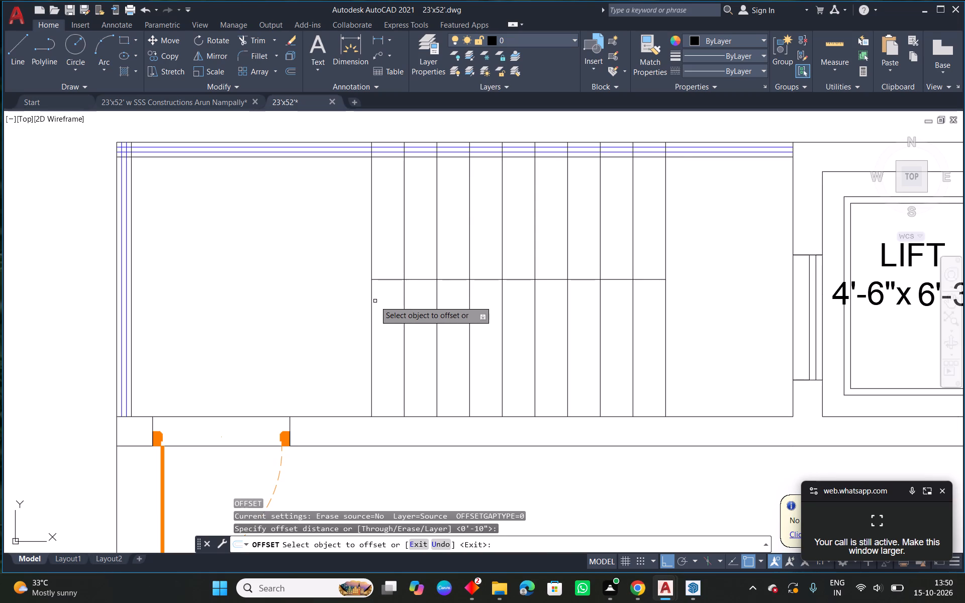
click(371, 306)
click(352, 310)
scroll(425, 304, down, 3)
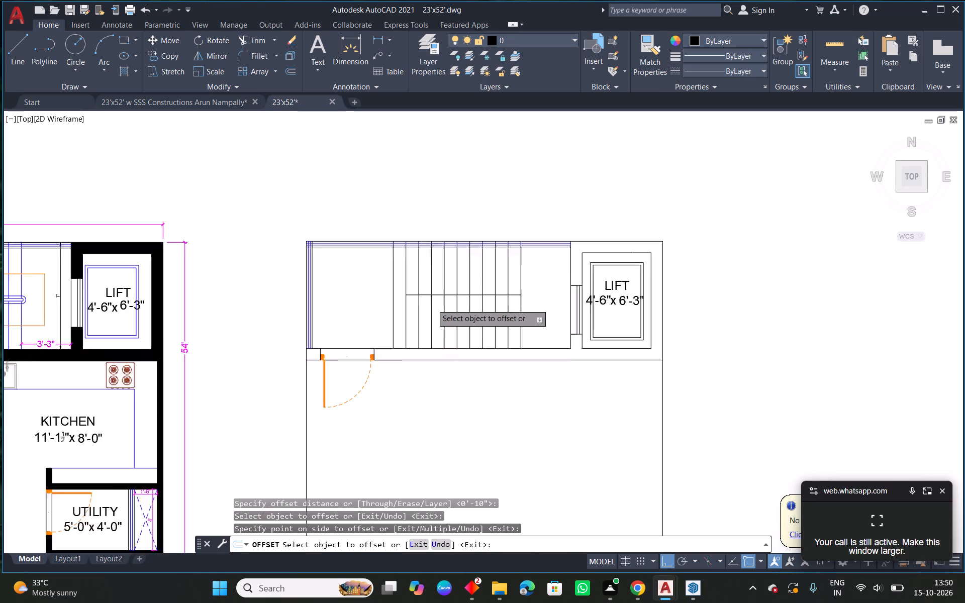
middle_drag(361, 348, 396, 343)
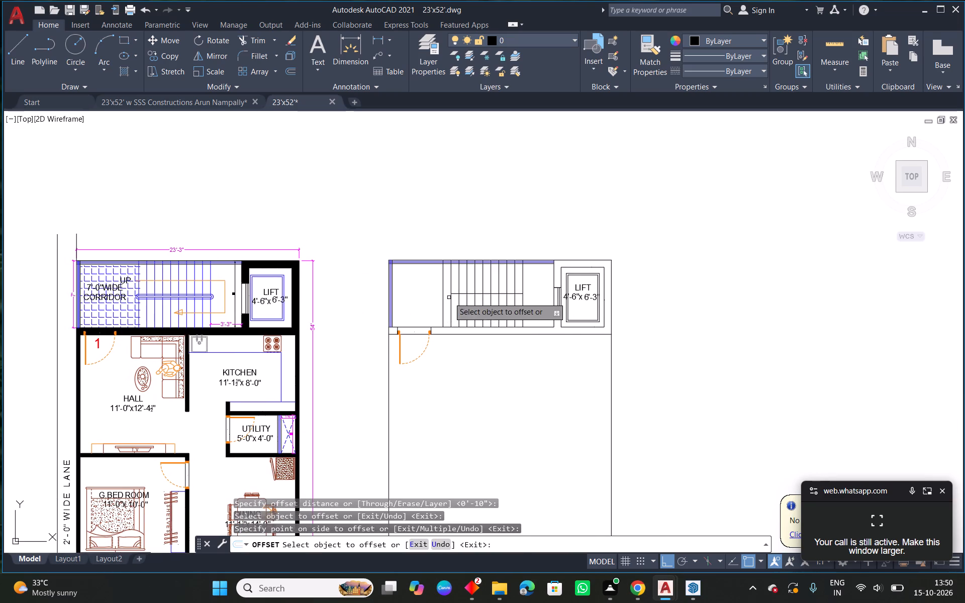
key(Escape)
Extend the horizontal line through the treads' midpoints to meet the newly added tread line on the corridor side.
scroll(482, 288, up, 2)
text(ex)
key(space)
scroll(412, 303, up, 1)
drag(409, 314, 409, 287)
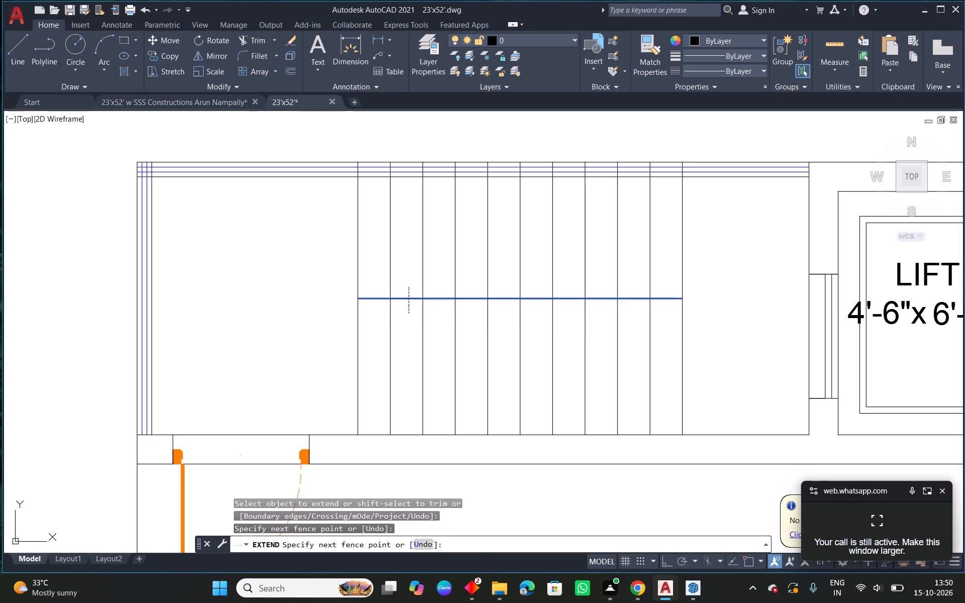
key(Escape)
Offset the staircase's horizontal middle line 1" to both sides to form the inner handrail lines.
text(o 1")
key(Return)
scroll(413, 290, up, 1)
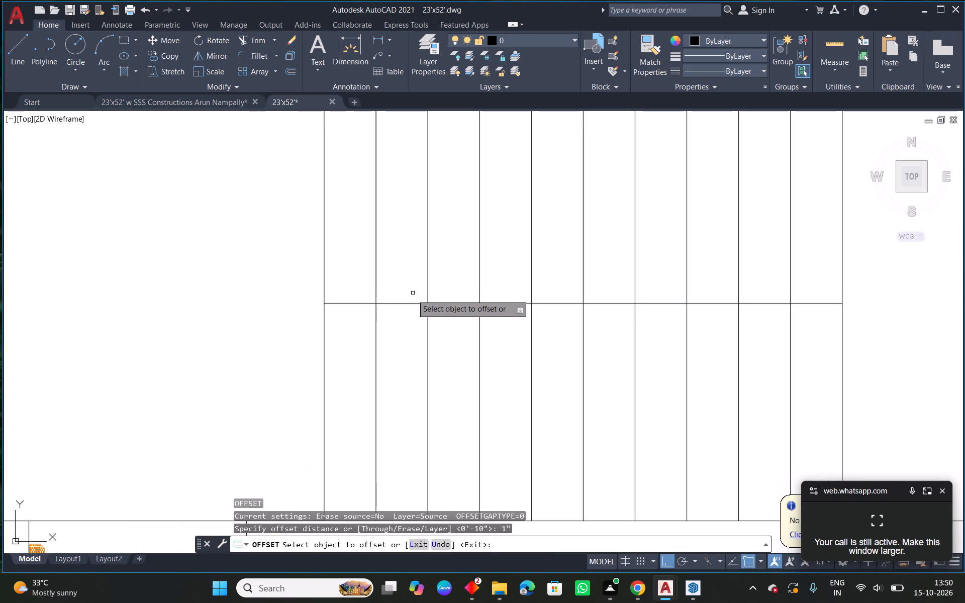
click(411, 305)
click(414, 284)
scroll(417, 308, up, 1)
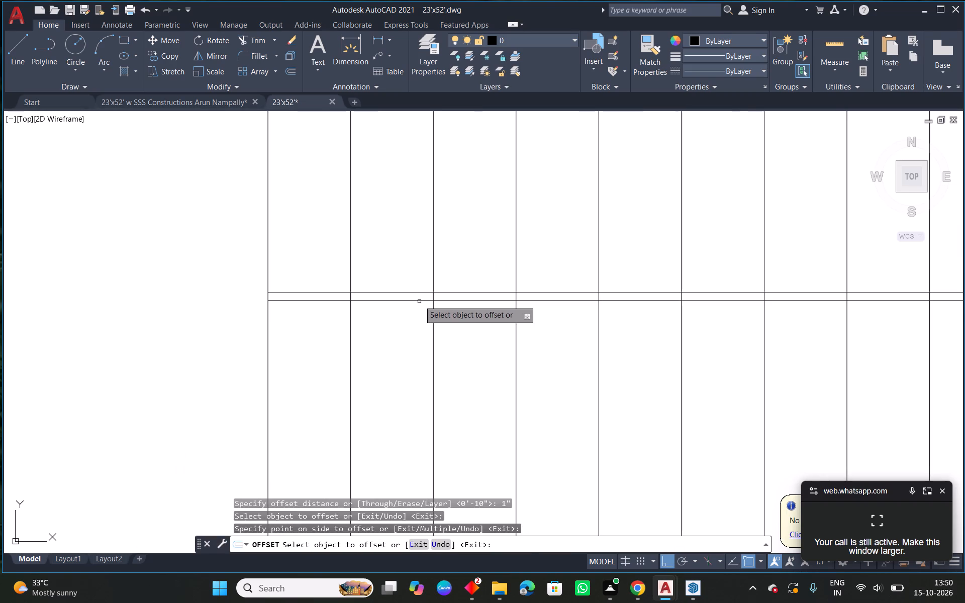
click(417, 304)
click(414, 301)
click(412, 333)
key(Escape)
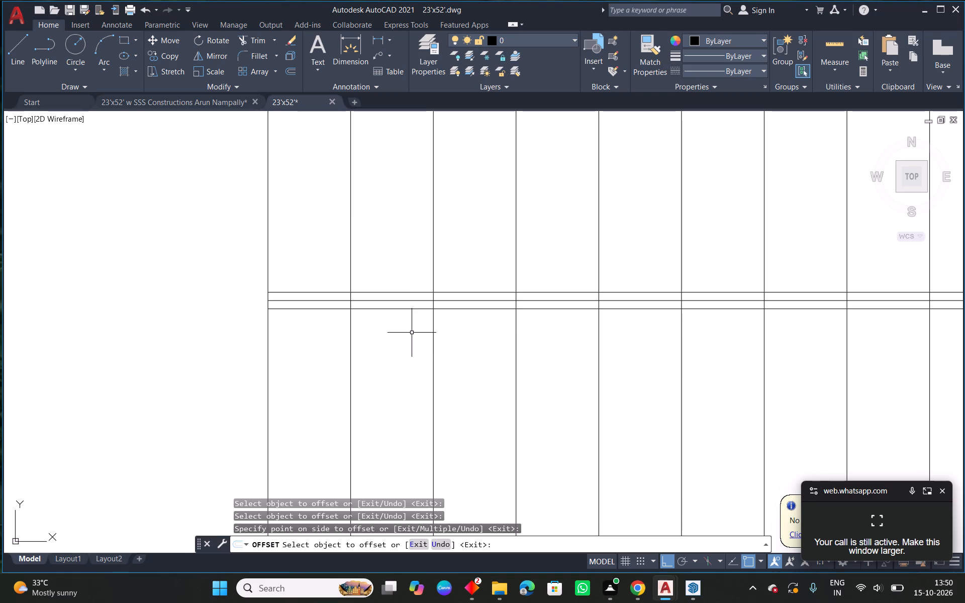
Offset each of the two inner handrail lines 2" outward to form the outer handrail lines.
text(o 2")
key(Return)
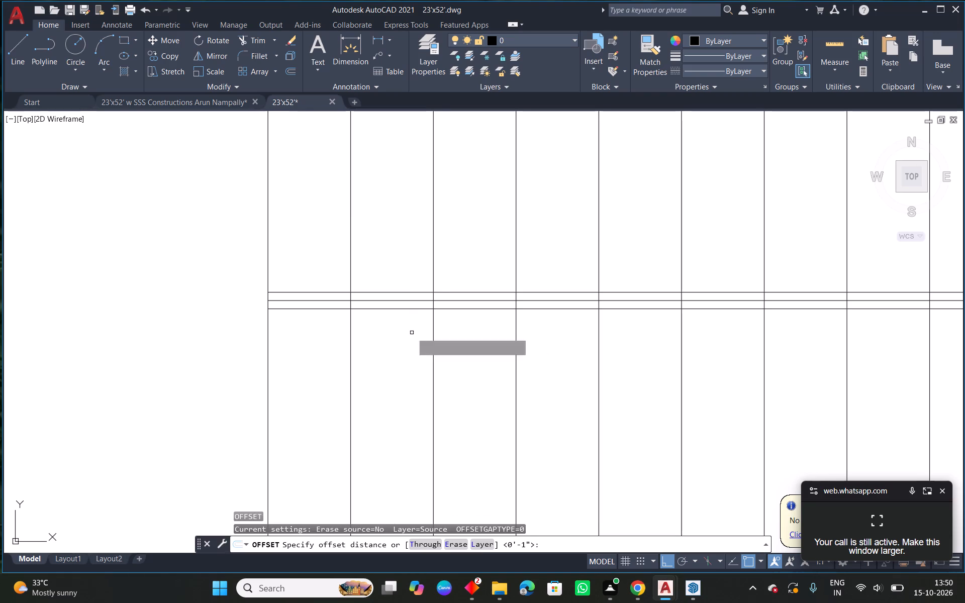
click(429, 309)
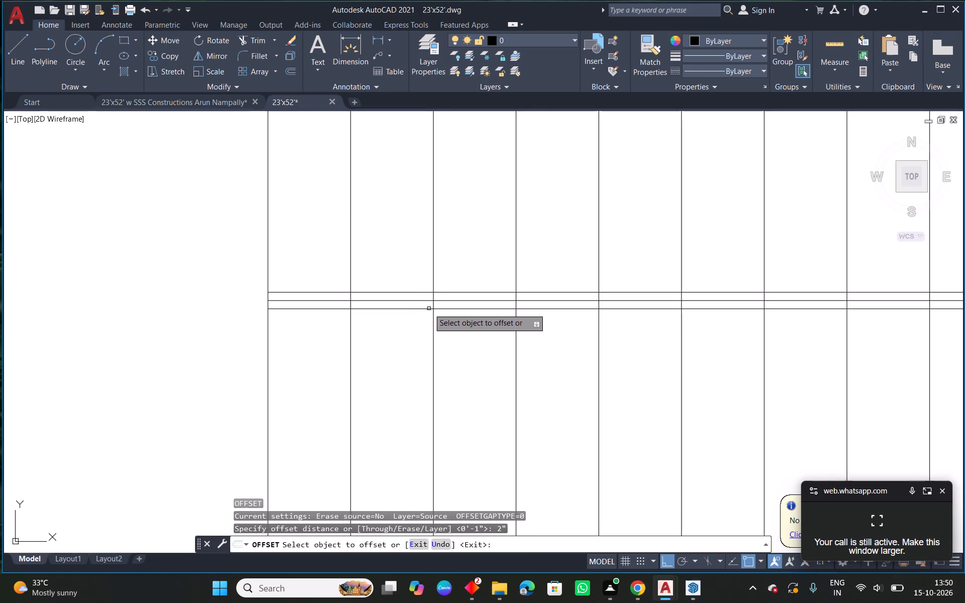
click(420, 337)
click(408, 292)
click(409, 245)
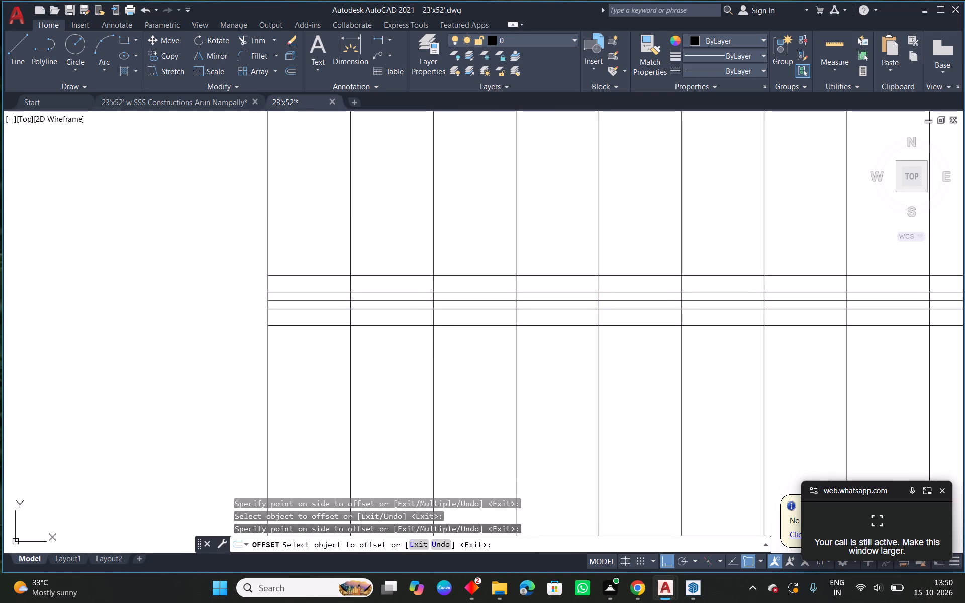
key(Escape)
Fillet the inner and the outer pair of handrail lines into rounded ends on the corridor side.
text(f)
key(space)
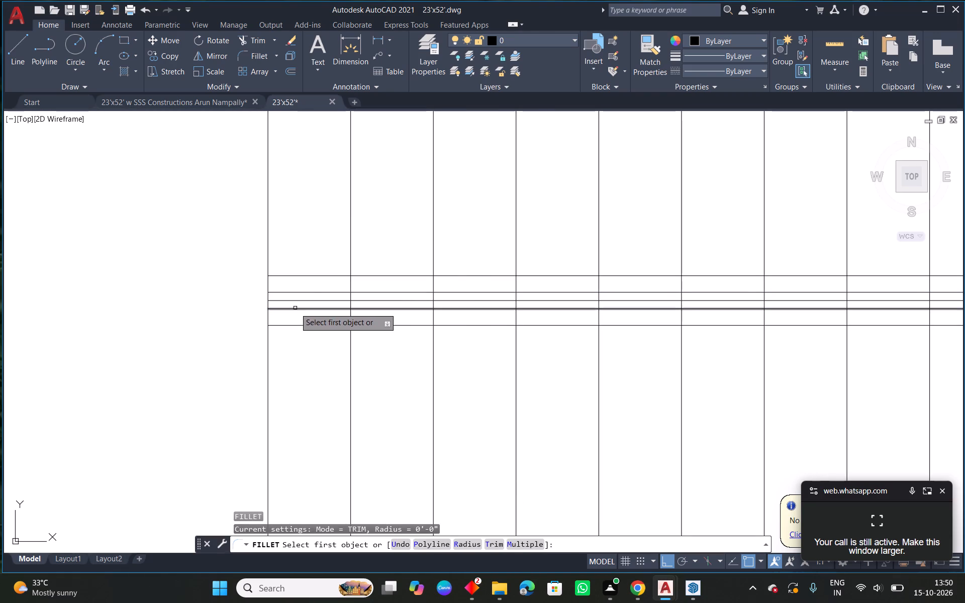
click(295, 308)
click(297, 290)
right_click(307, 252)
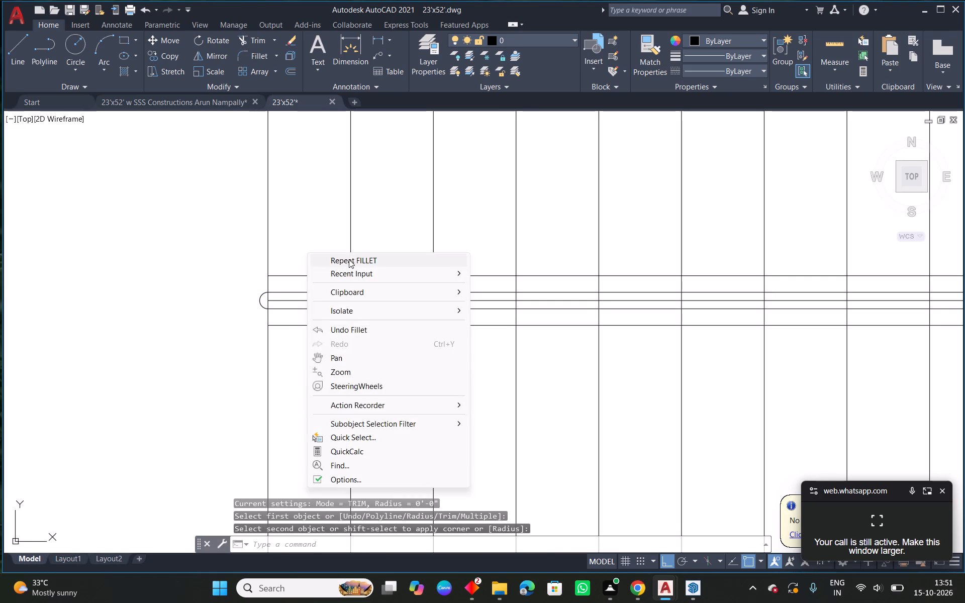
click(349, 259)
click(318, 274)
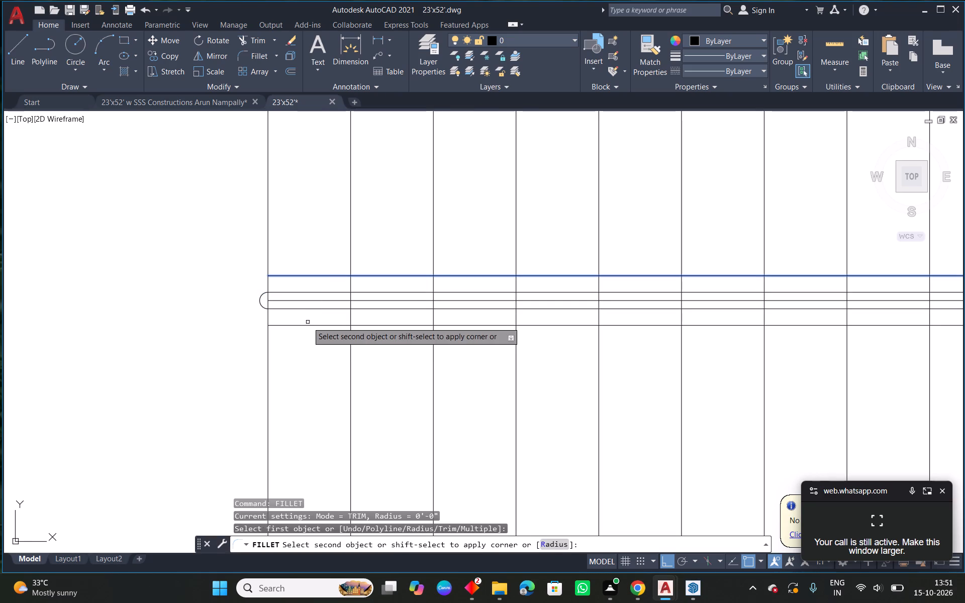
click(307, 325)
Fillet the inner and the outer pair of handrail lines into rounded ends on the landing side near the lift.
scroll(478, 319, down, 3)
middle_drag(683, 345, 517, 328)
scroll(445, 309, up, 2)
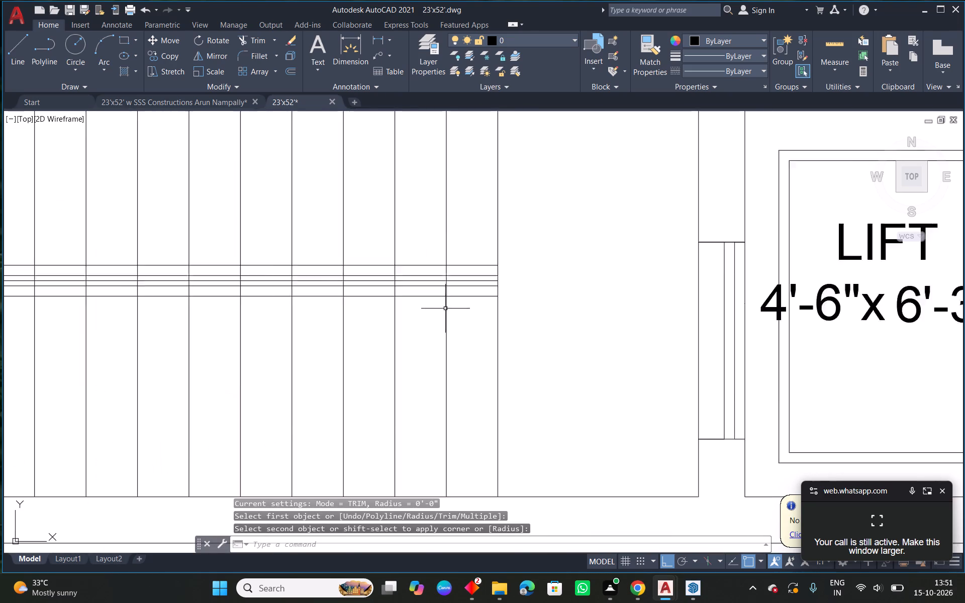
scroll(445, 309, up, 1)
right_click(541, 266)
click(585, 278)
scroll(521, 266, up, 1)
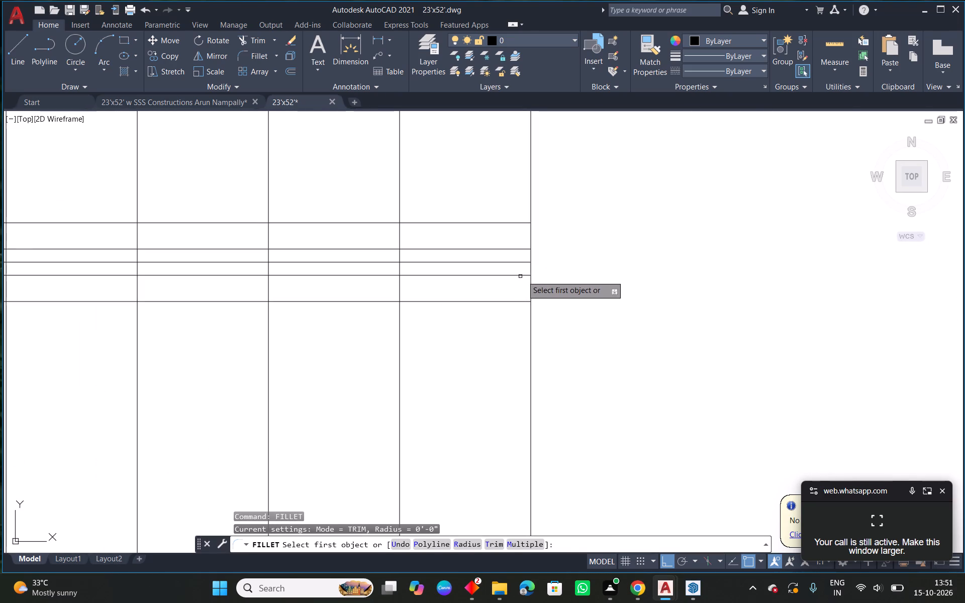
click(522, 276)
click(522, 249)
right_click(553, 244)
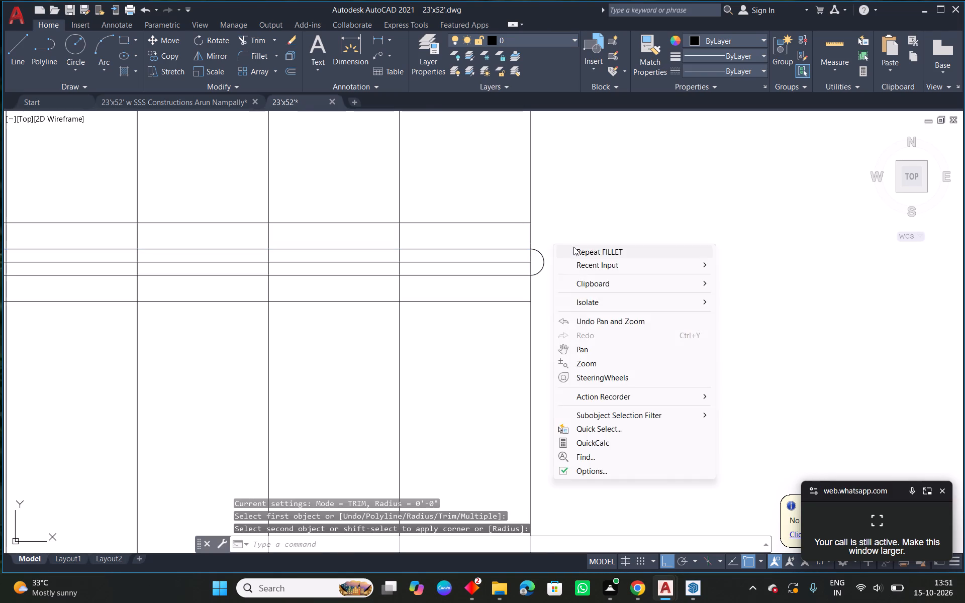
click(574, 247)
click(489, 222)
click(504, 301)
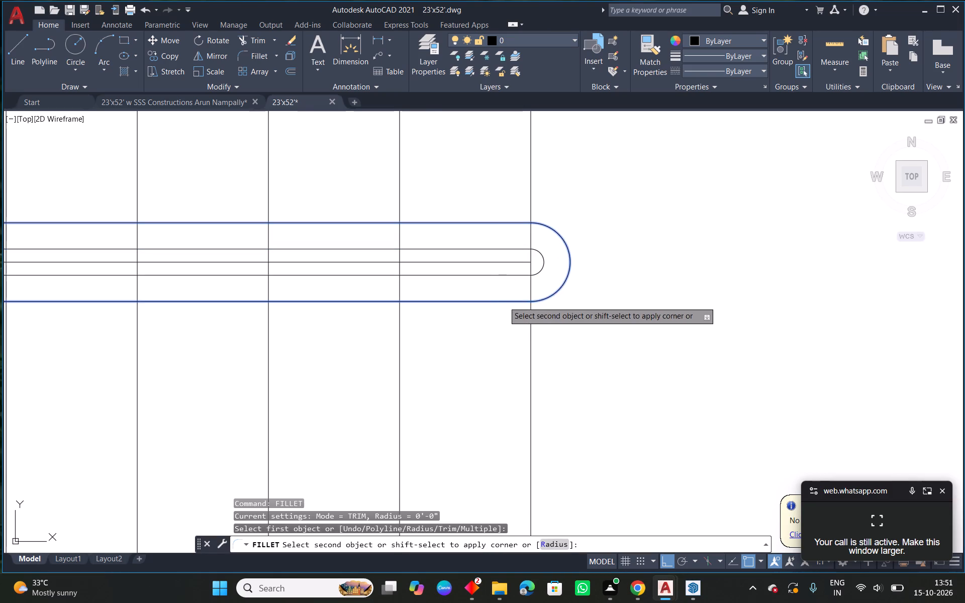
key(Escape)
Copy the orange stair direction arrow from the reference plan horizontally onto the new plan's staircase.
scroll(608, 286, down, 4)
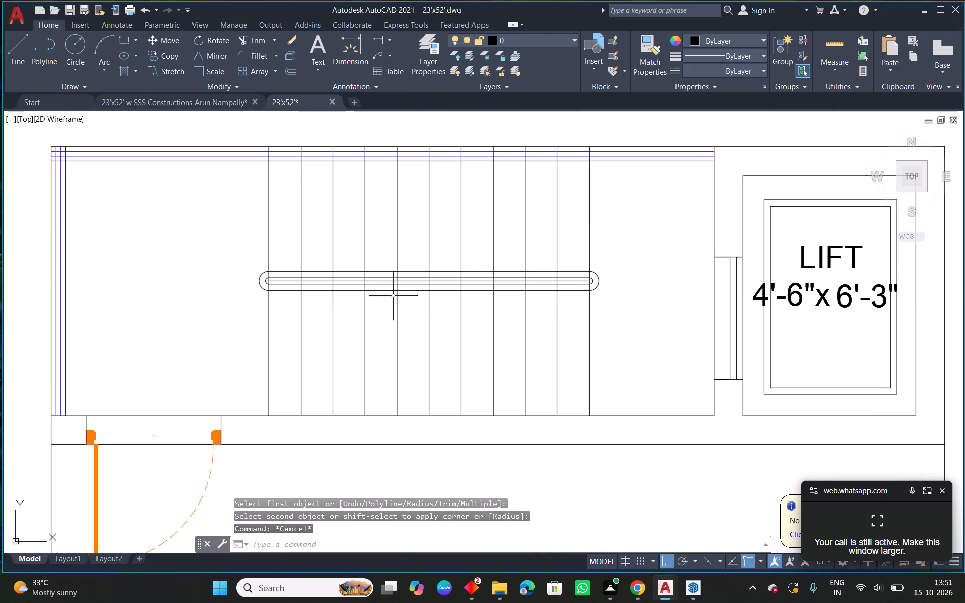
scroll(336, 273, down, 2)
middle_drag(308, 303, 581, 305)
middle_drag(234, 308, 349, 299)
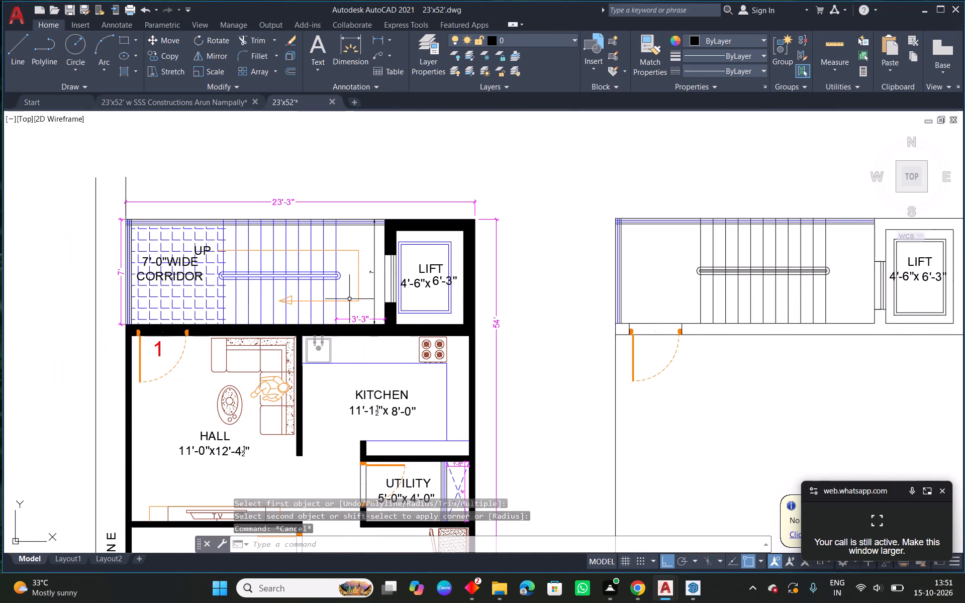
click(359, 293)
text(co)
key(space)
click(358, 275)
middle_drag(723, 288, 393, 298)
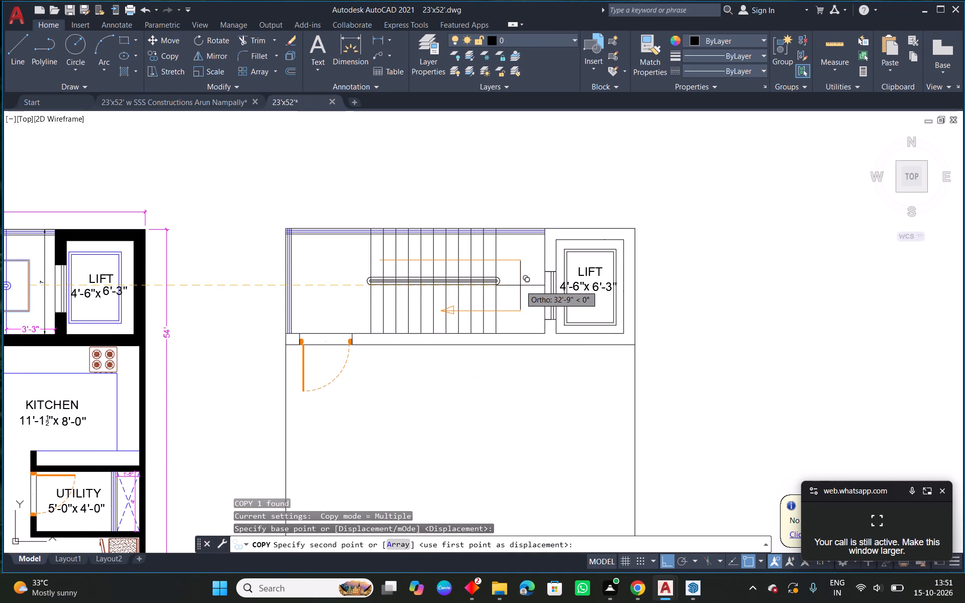
click(520, 285)
key(Escape)
Delete the horizontal middle line inside the new staircase's handrail.
scroll(487, 282, up, 3)
scroll(511, 282, down, 2)
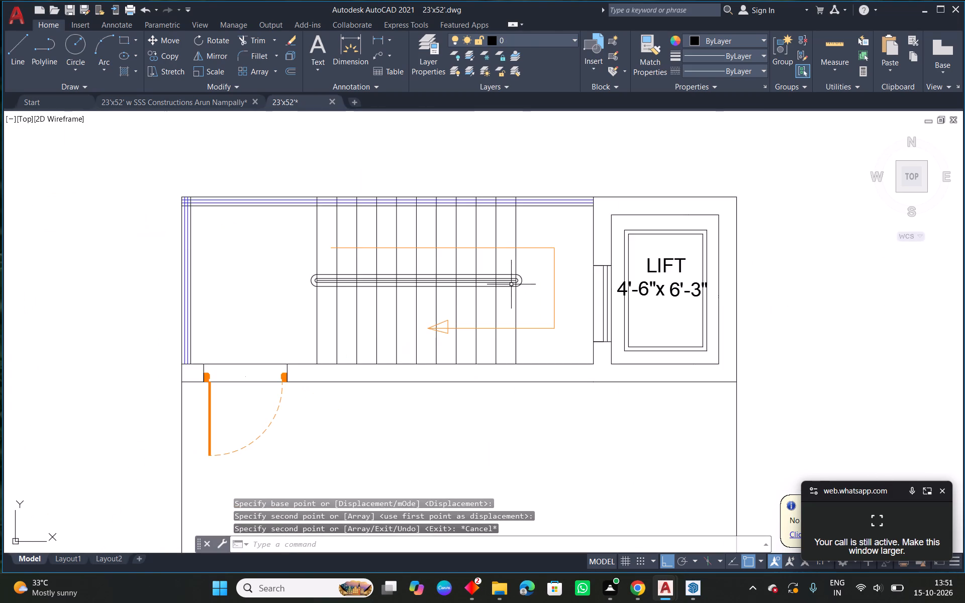
middle_drag(366, 316, 604, 304)
scroll(604, 304, down, 1)
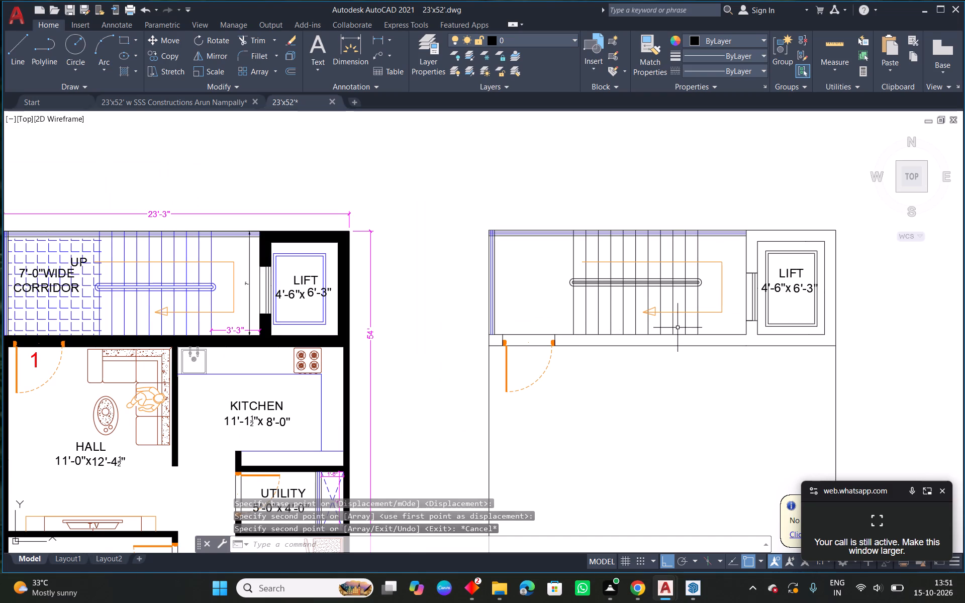
middle_drag(621, 319, 478, 307)
scroll(512, 268, up, 3)
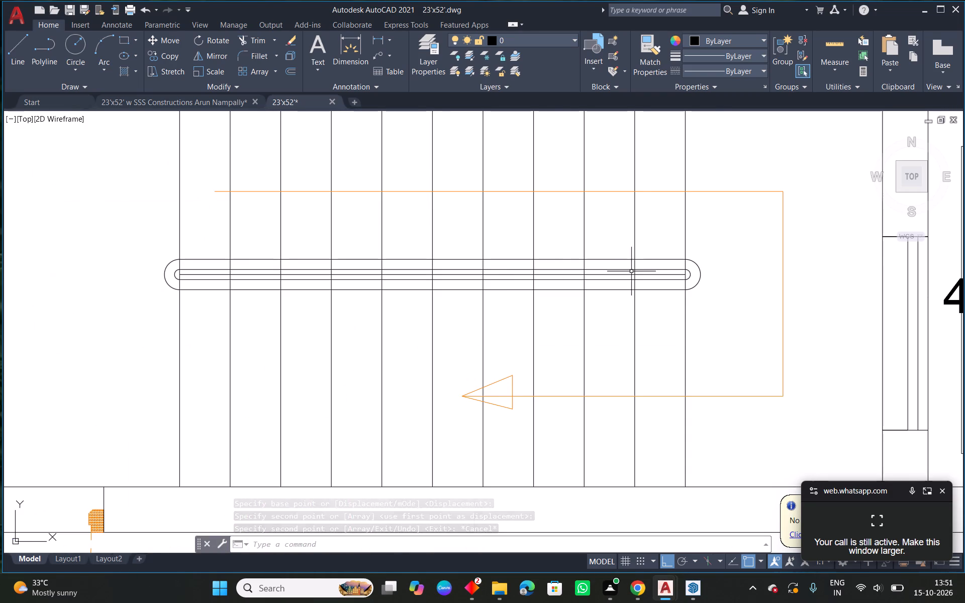
scroll(631, 271, up, 1)
scroll(707, 281, up, 1)
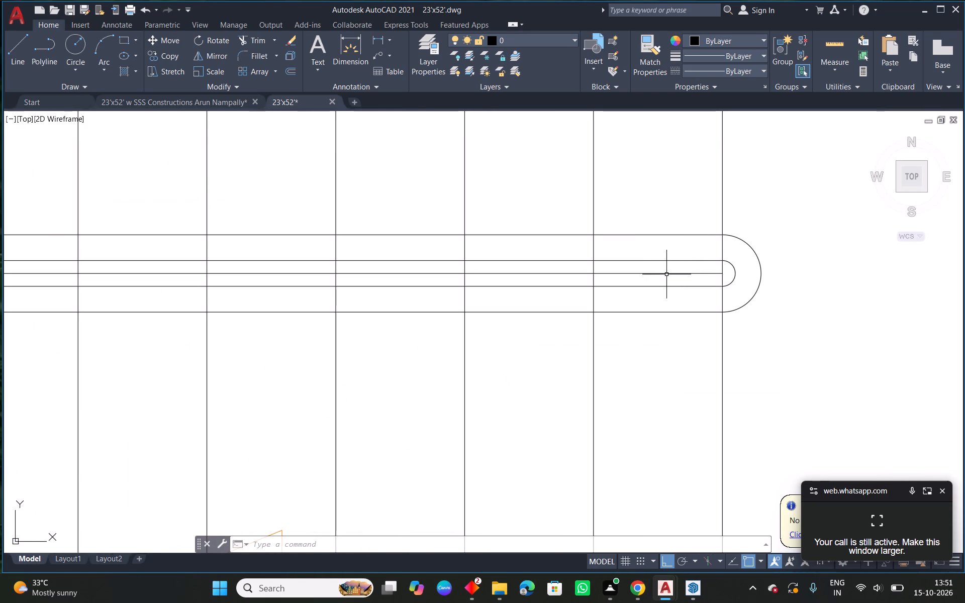
click(666, 274)
key(Delete)
scroll(686, 290, down, 2)
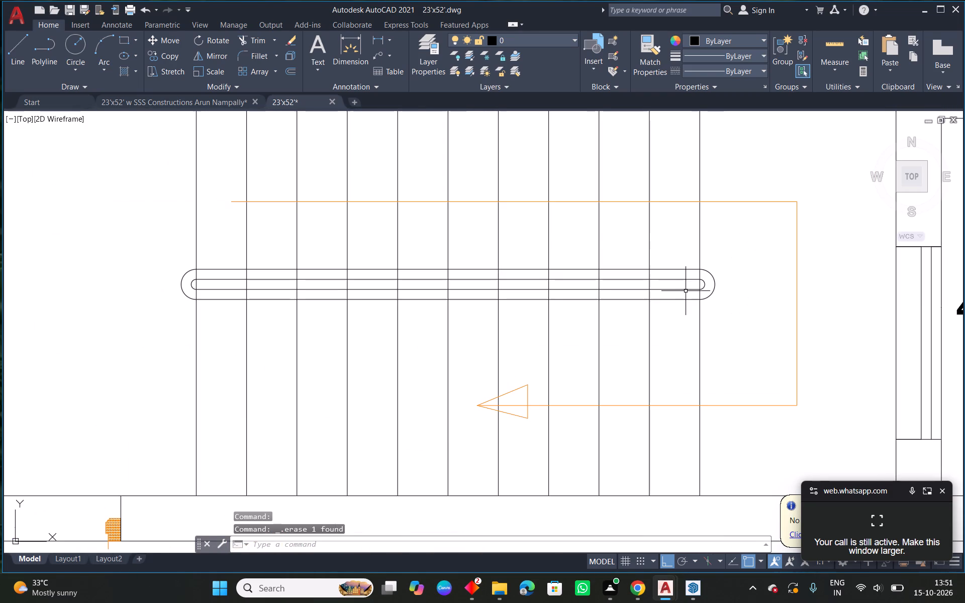
Trim all tread line segments lying inside the inner handrail loop of the new staircase.
key(Escape)
text(tr)
key(space)
key(space)
scroll(696, 289, up, 2)
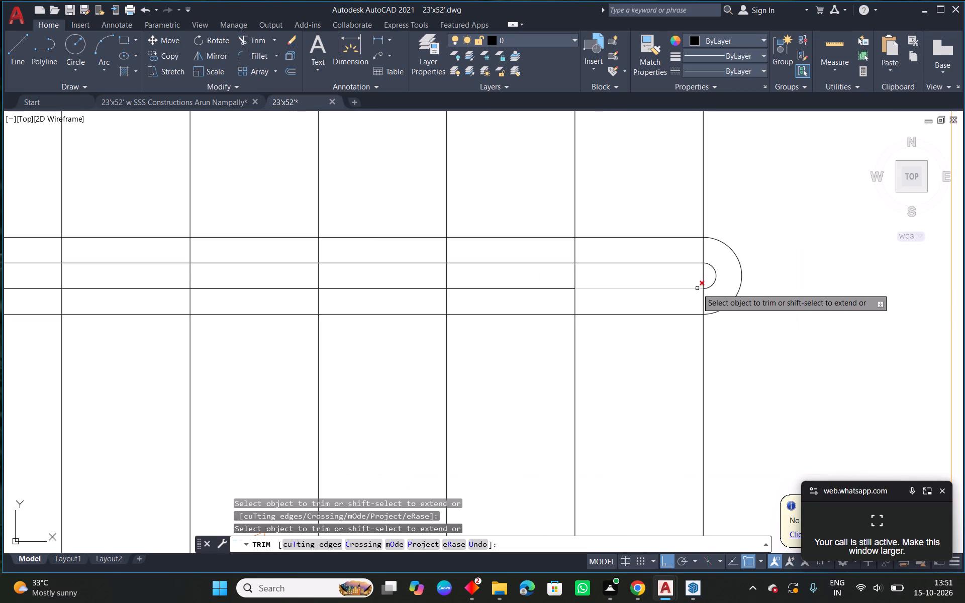
click(704, 276)
drag(611, 276, 588, 276)
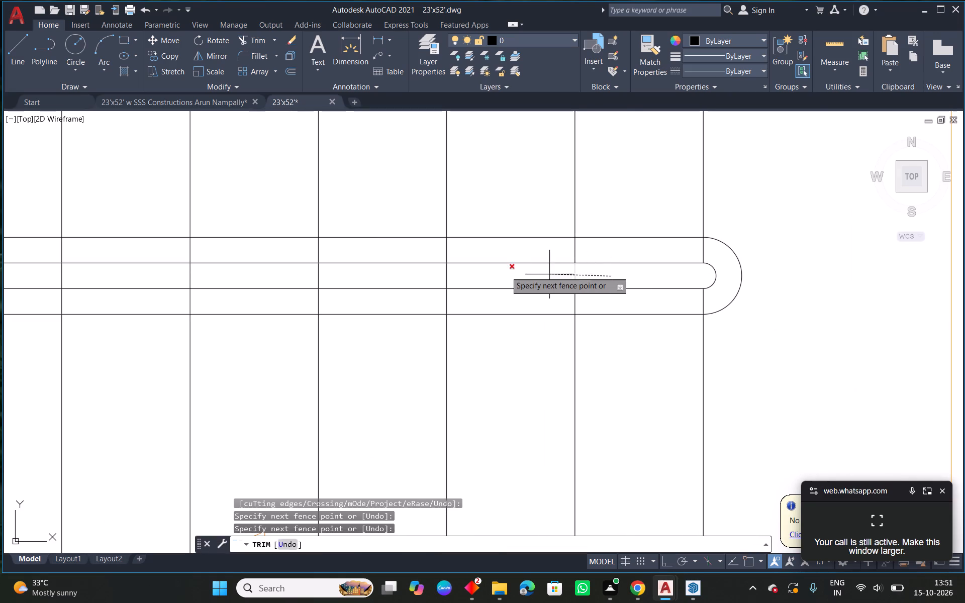
scroll(500, 270, down, 2)
middle_drag(493, 272, 636, 255)
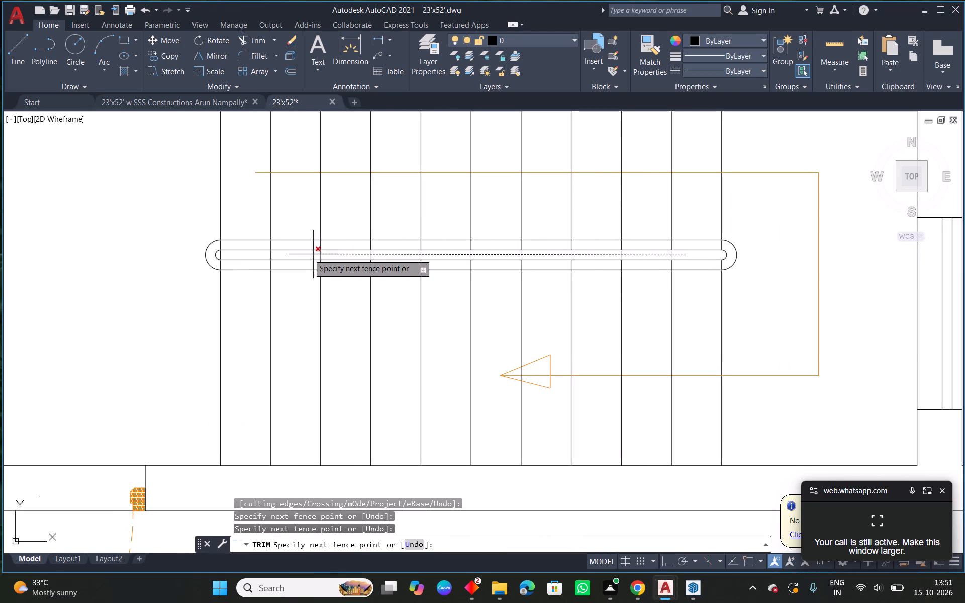
click(221, 254)
key(Escape)
Move the new staircase's tread and handrail lines to the blue layer.
scroll(645, 277, down, 3)
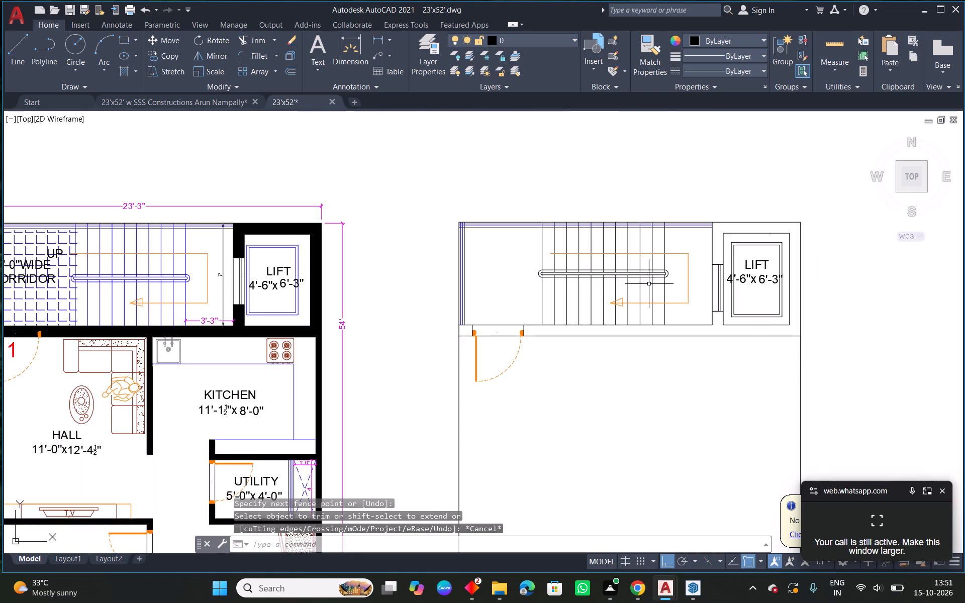
scroll(668, 279, up, 2)
click(686, 245)
click(262, 276)
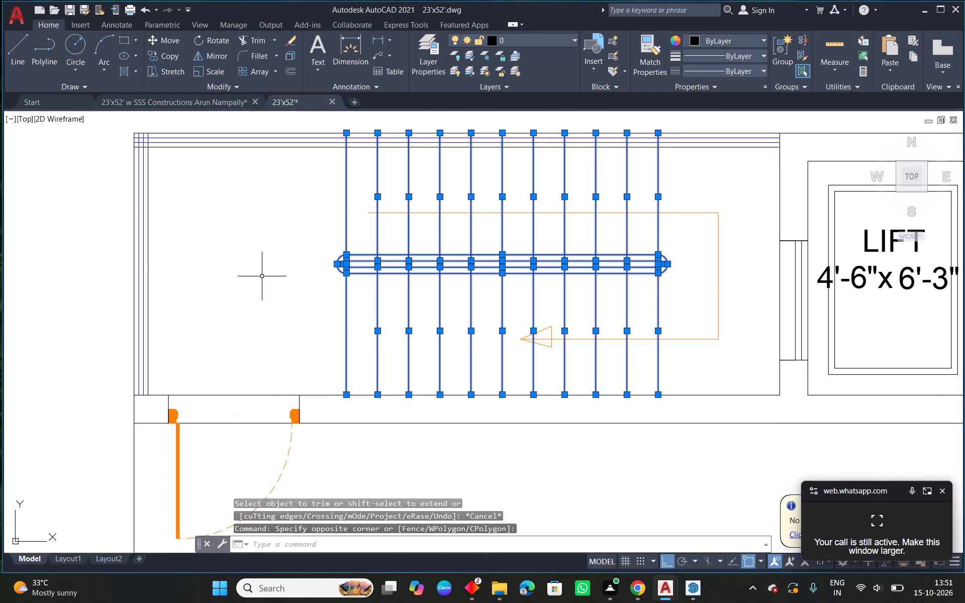
click(548, 43)
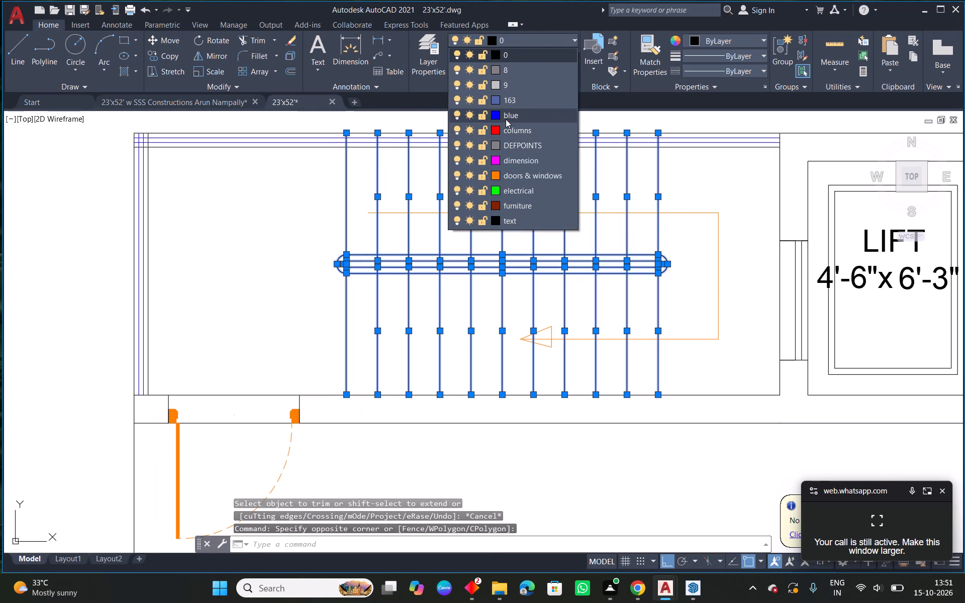
click(506, 116)
key(Escape)
Copy the UP label from the reference plan's staircase to the start of the direction arrow on the new staircase.
scroll(542, 292, down, 3)
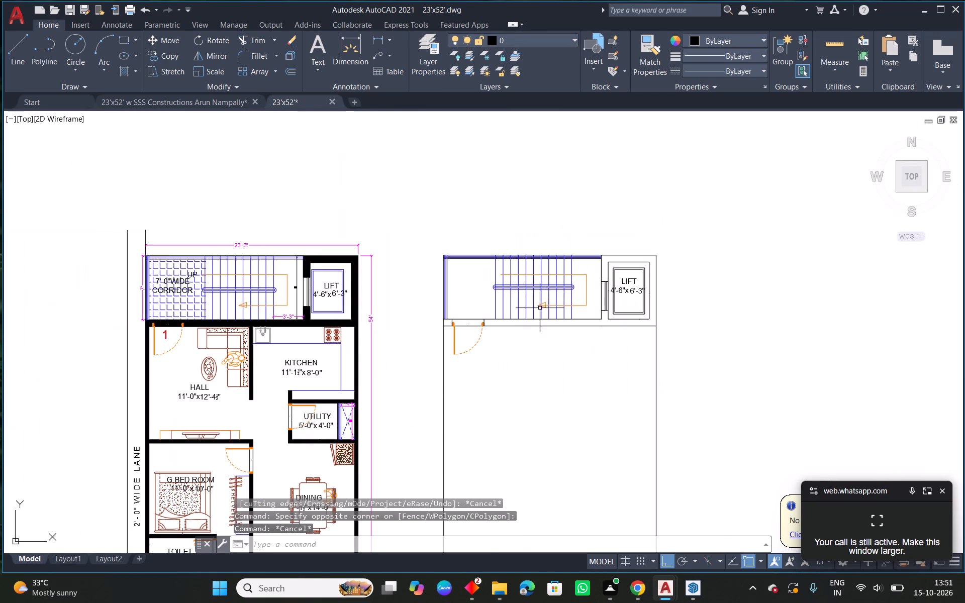
middle_drag(478, 330, 595, 300)
scroll(313, 228, up, 2)
scroll(302, 270, up, 1)
click(301, 267)
text(co)
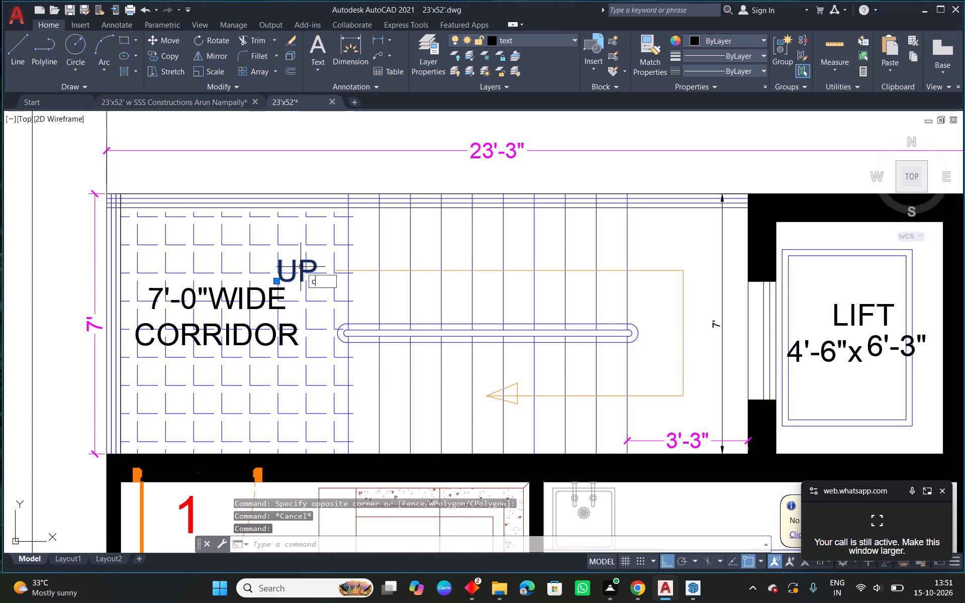
key(space)
click(301, 267)
scroll(622, 328, down, 1)
middle_drag(713, 326, 347, 277)
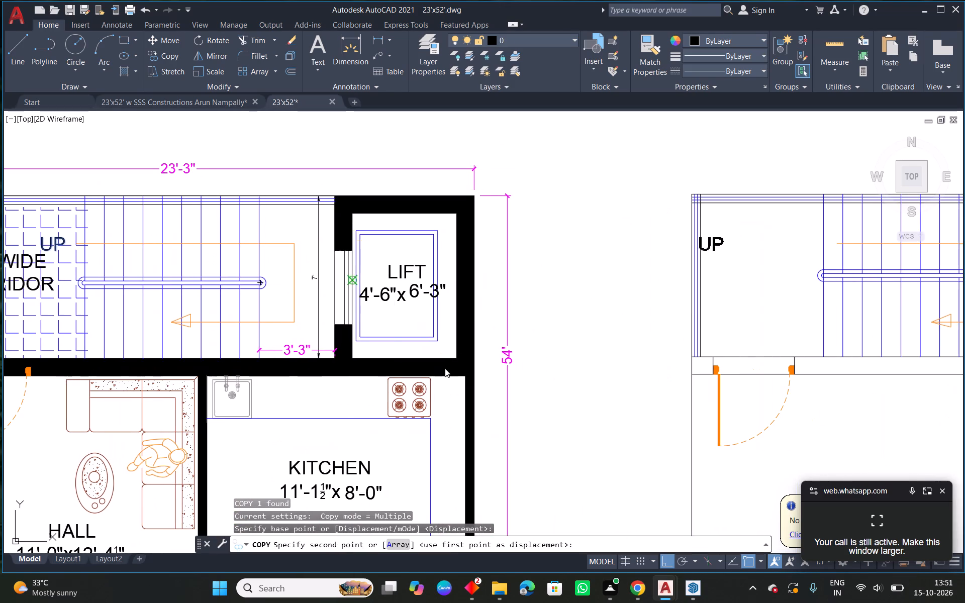
click(670, 563)
middle_drag(787, 314, 728, 299)
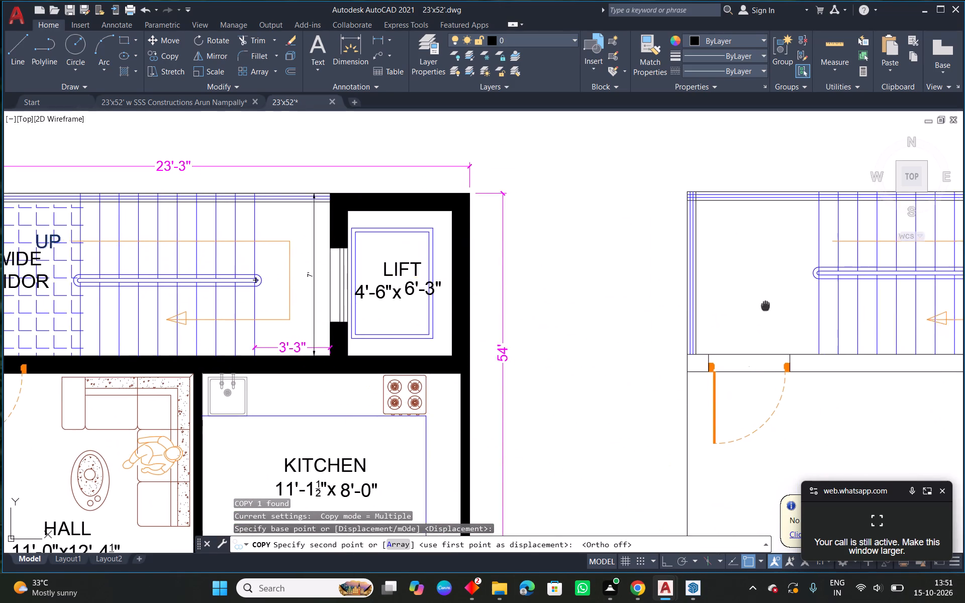
middle_drag(728, 299, 443, 315)
scroll(479, 252, up, 3)
click(421, 218)
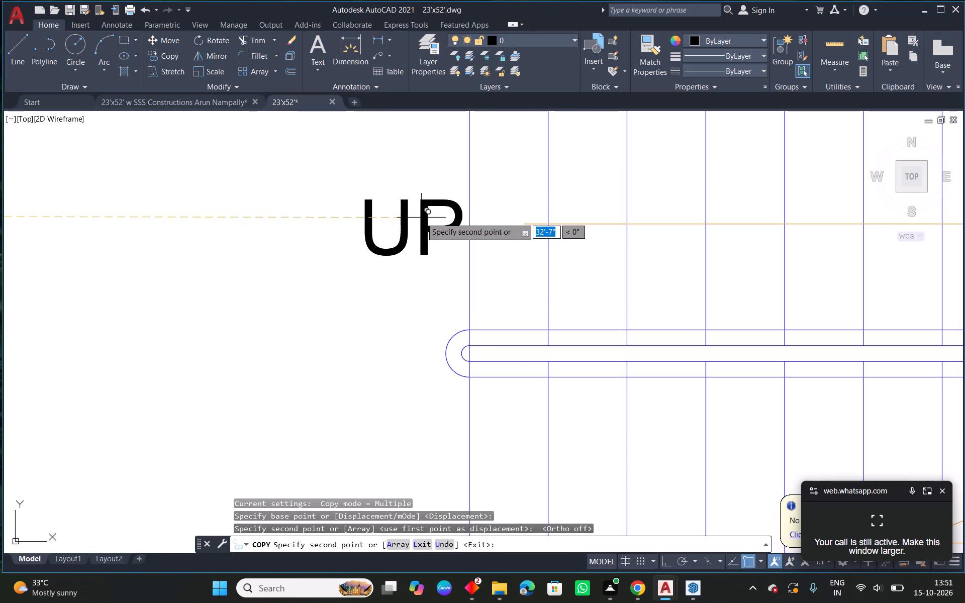
key(Escape)
scroll(475, 261, down, 3)
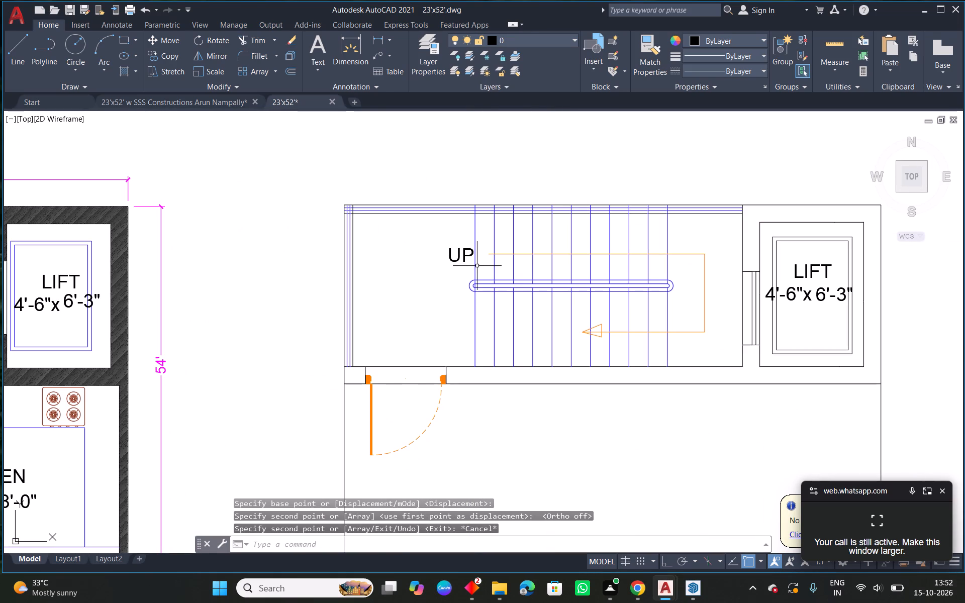
key(Escape)
Hatch the walls around the new plan's lift and below its staircase, and set the hatch pattern to SOLID.
scroll(477, 266, down, 2)
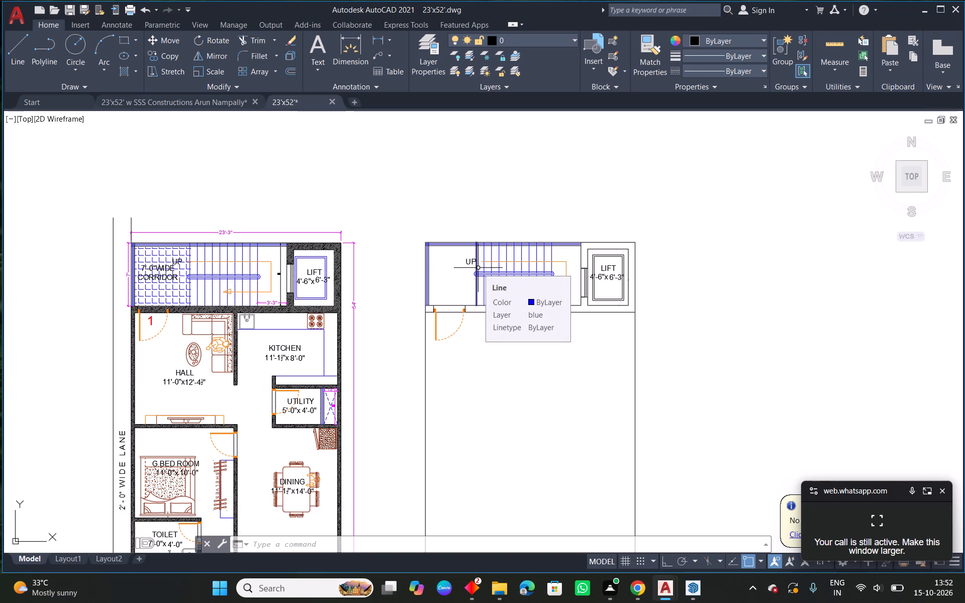
scroll(407, 291, up, 1)
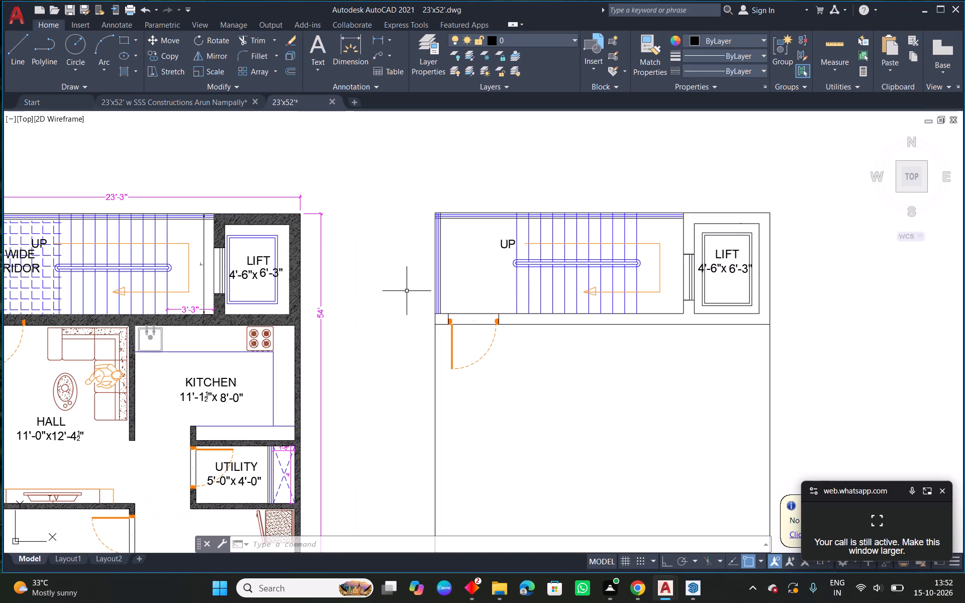
middle_drag(407, 291, 421, 309)
middle_drag(806, 381, 634, 358)
scroll(600, 251, up, 1)
text(h)
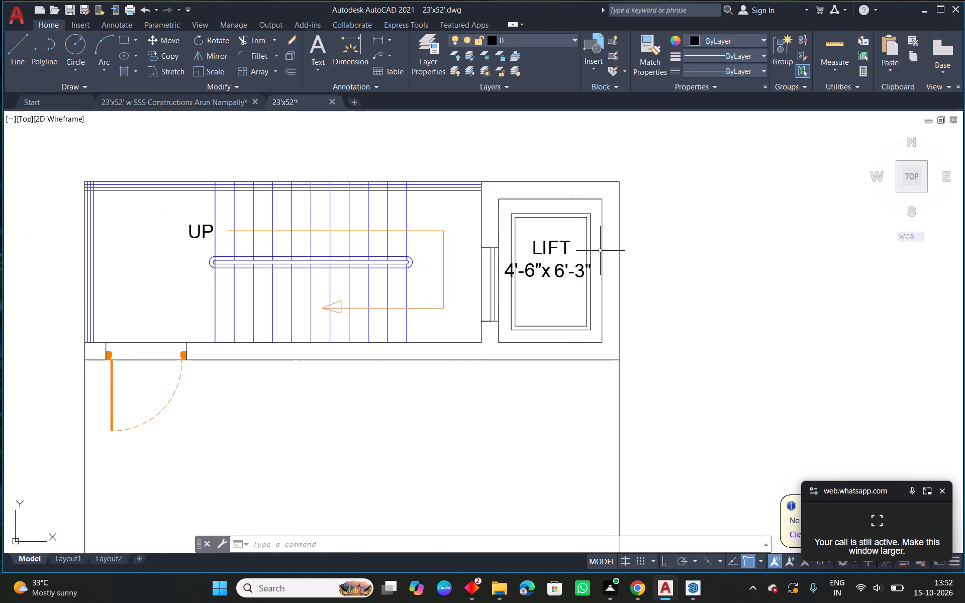
key(space)
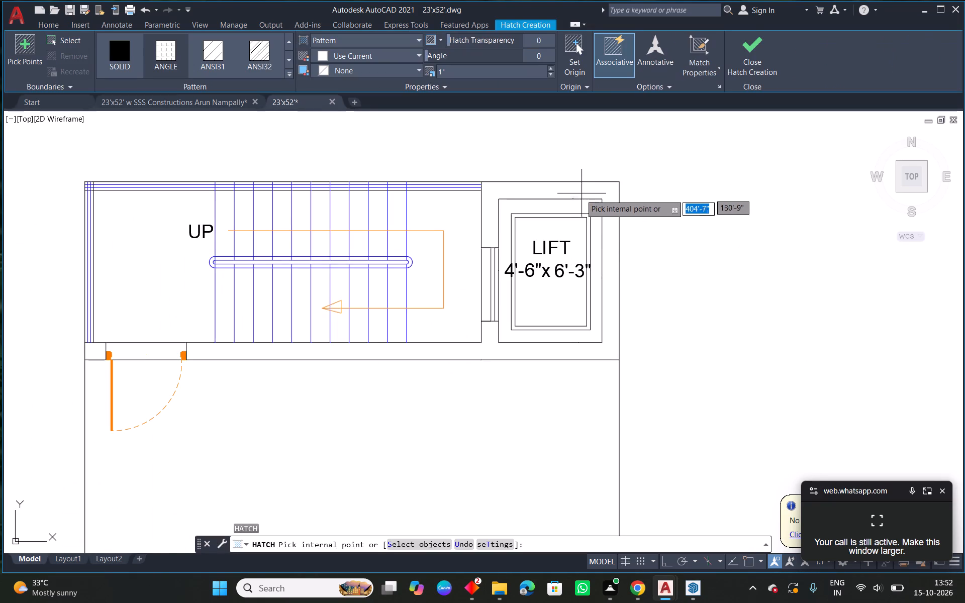
click(581, 190)
key(Escape)
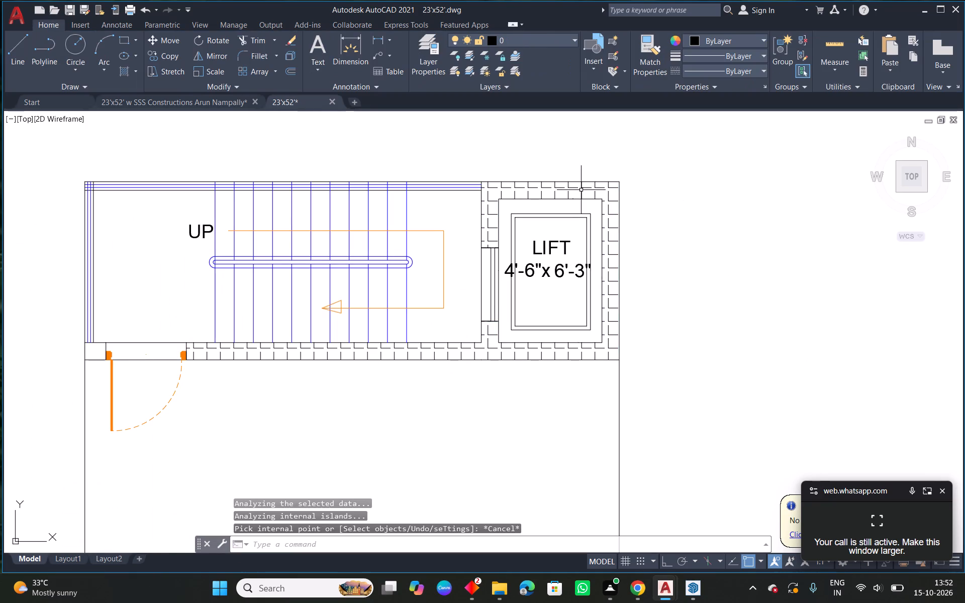
click(581, 190)
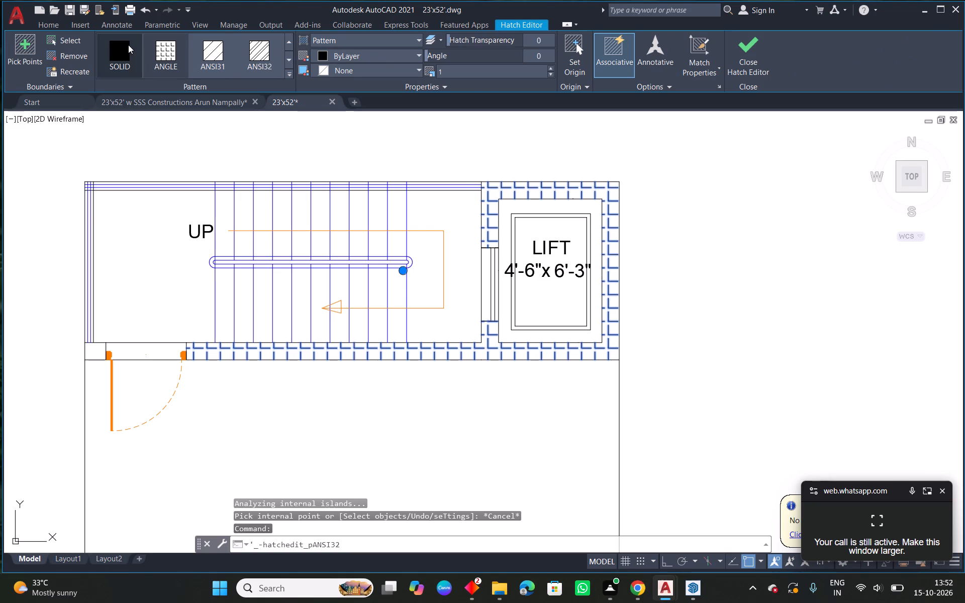
click(128, 45)
key(Escape)
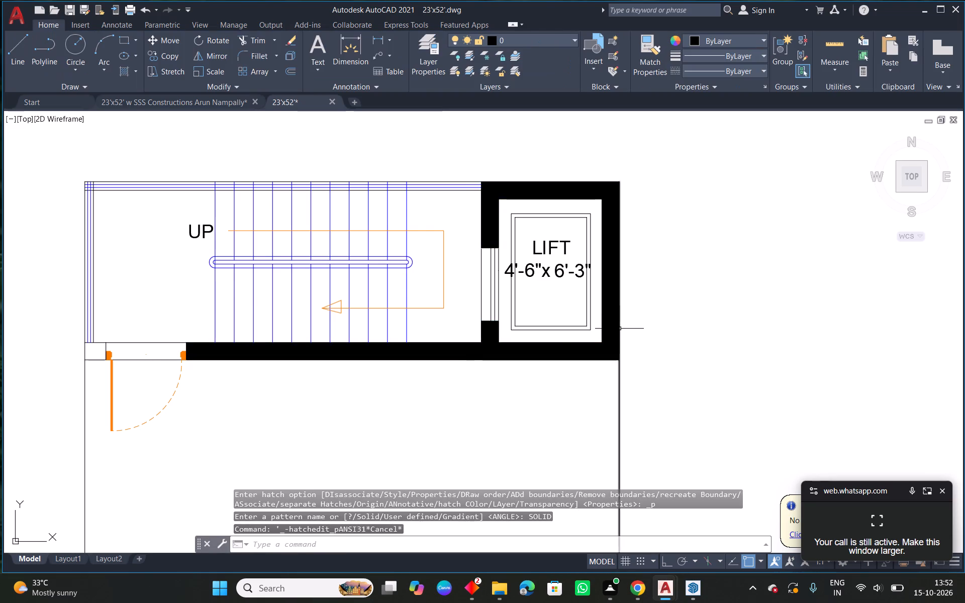
Fill the short wall piece between the new plan's left edge and the door opening with solid hatch.
scroll(633, 336, down, 2)
middle_drag(494, 390, 540, 365)
scroll(470, 315, up, 1)
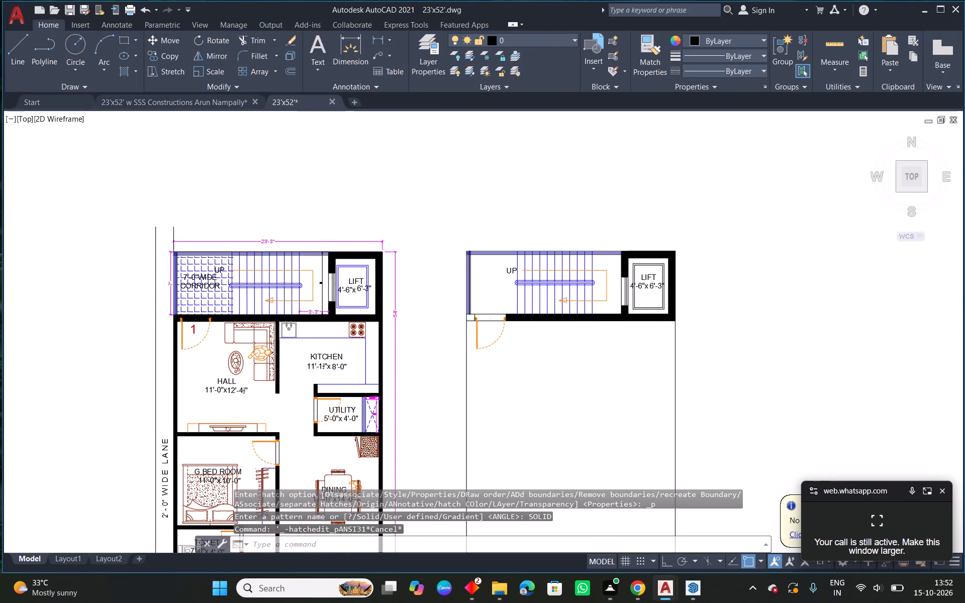
scroll(470, 316, up, 2)
text(h)
key(space)
click(467, 319)
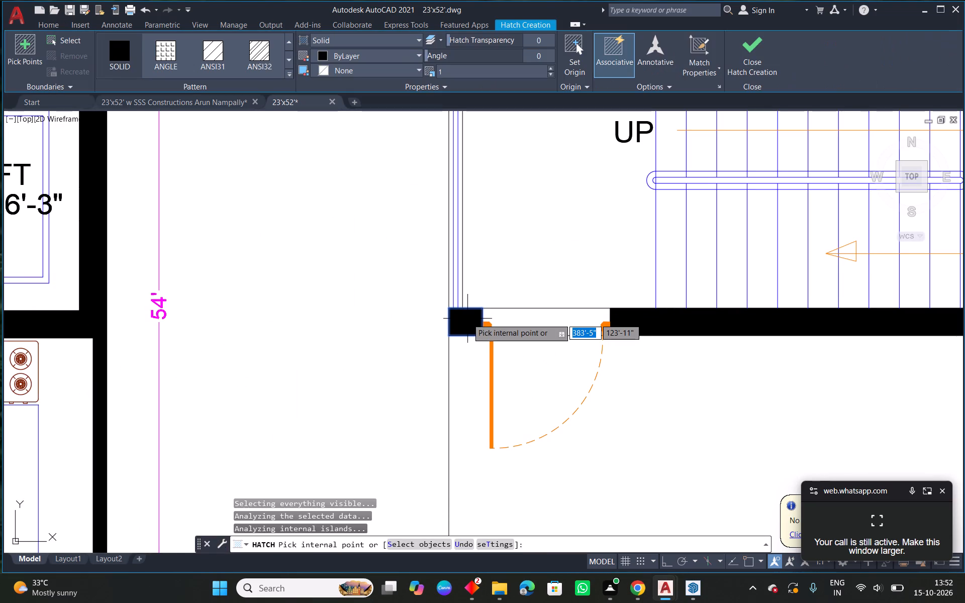
right_click(467, 319)
click(493, 327)
Offset the new plan's left outer boundary line 4.5" inward to form the side wall.
scroll(503, 342, down, 3)
middle_drag(607, 391, 611, 320)
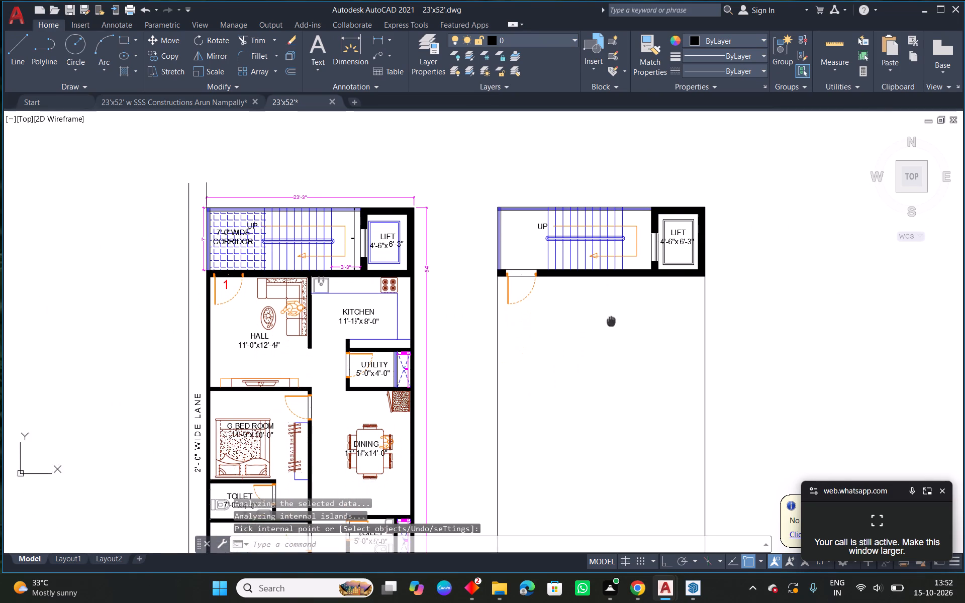
middle_drag(611, 320, 611, 320)
key(Escape)
text(o)
key(space)
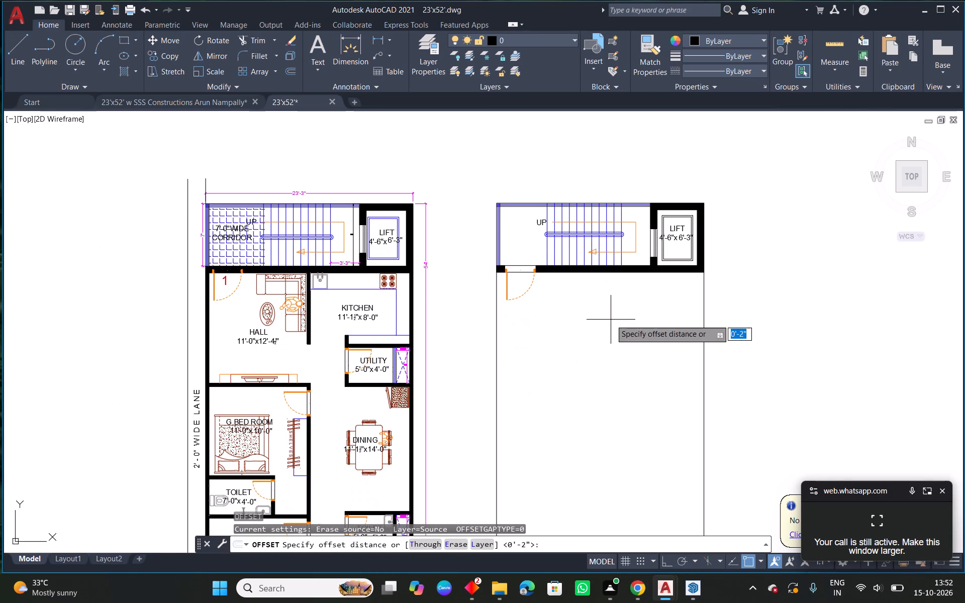
text(4.5)
key(space)
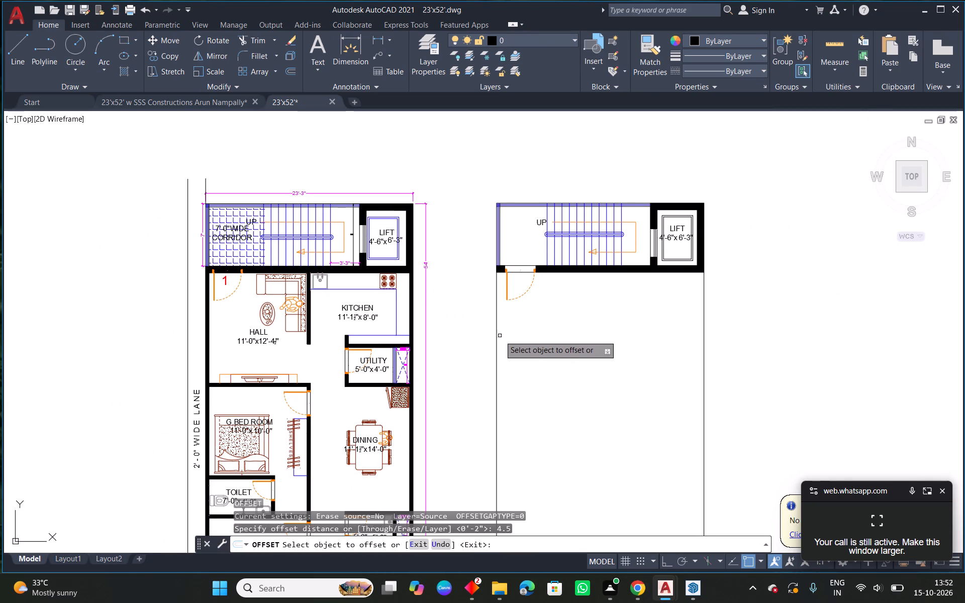
click(497, 341)
click(523, 341)
scroll(493, 271, up, 4)
key(Escape)
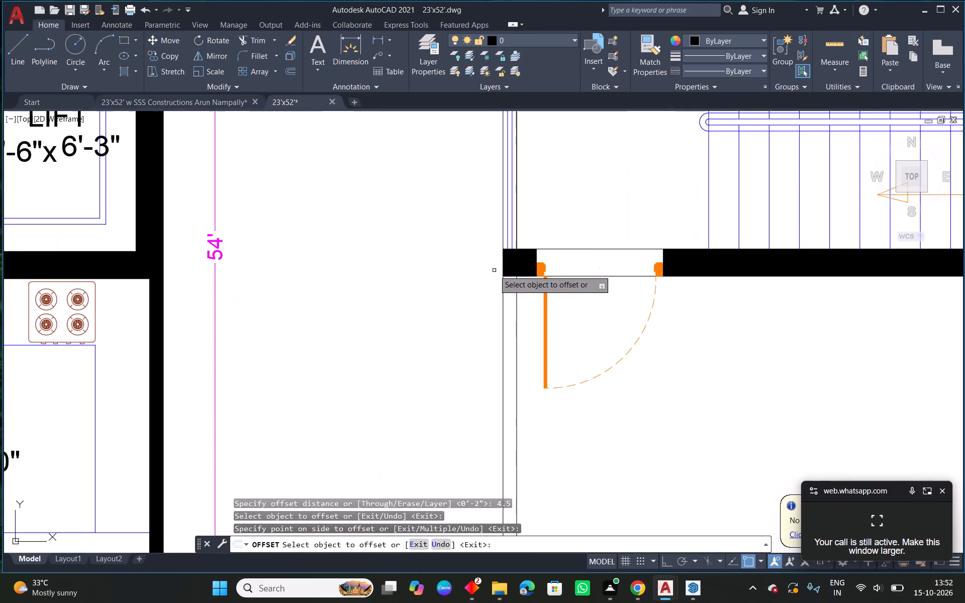
Fillet the left wall's inner line with the lower line of the staircase wall at a square corner.
scroll(520, 272, up, 3)
text(f)
key(space)
click(653, 286)
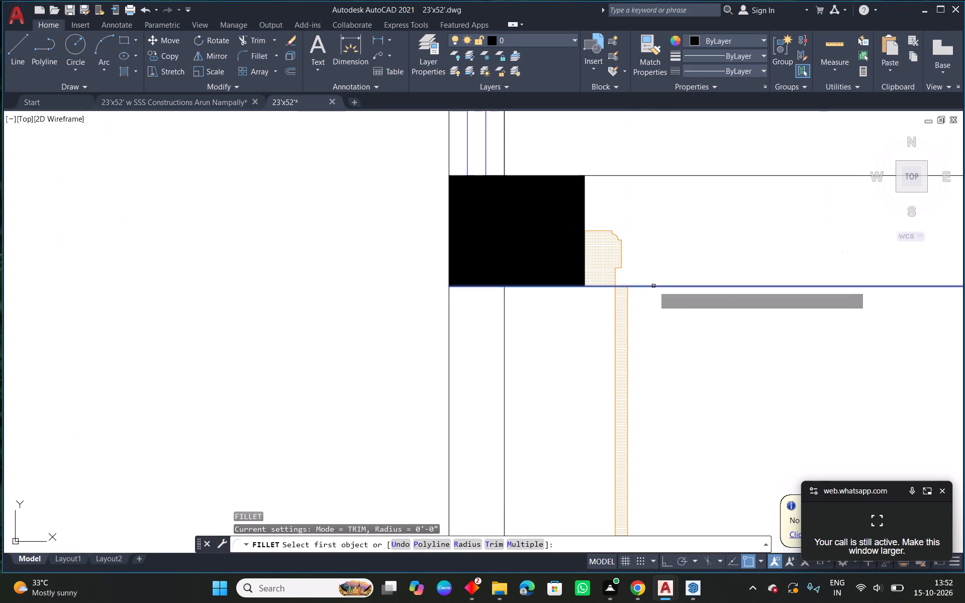
click(506, 323)
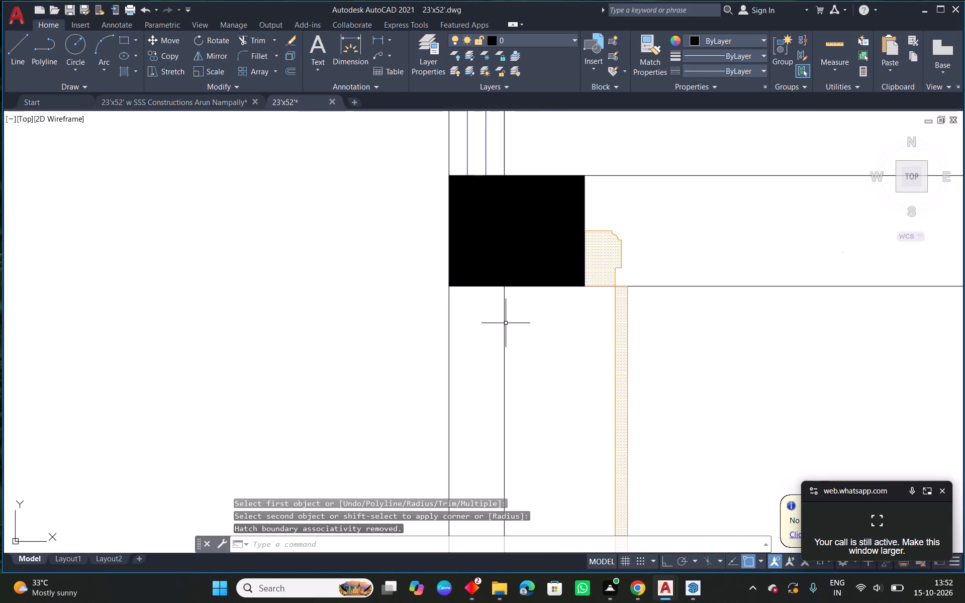
Offset the new plan's right outer boundary line 4.5" inward to form the opposite side wall.
scroll(560, 307, down, 6)
middle_drag(787, 414, 720, 319)
scroll(720, 319, down, 1)
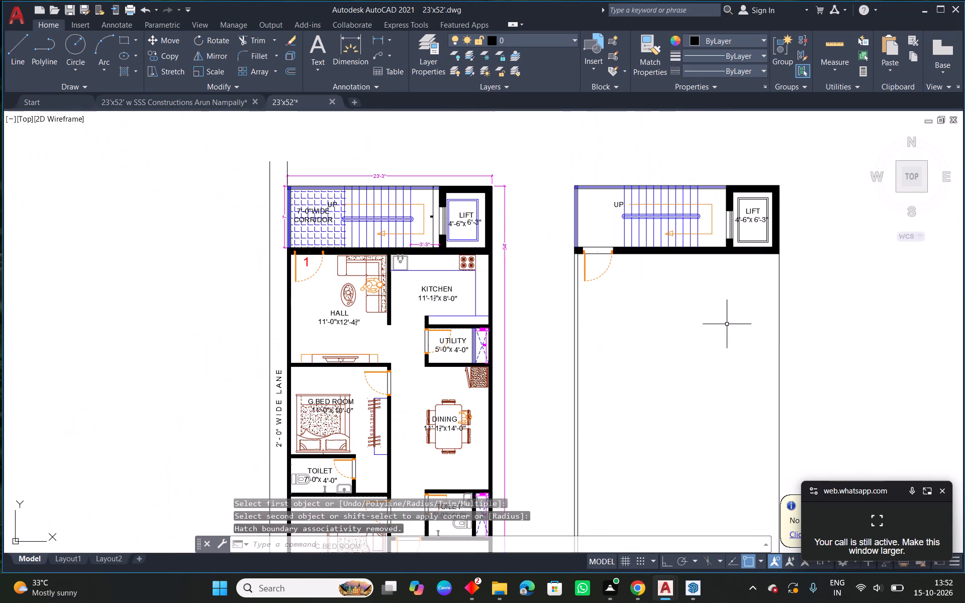
middle_drag(759, 347, 672, 269)
key(Escape)
text(o 4.5)
key(space)
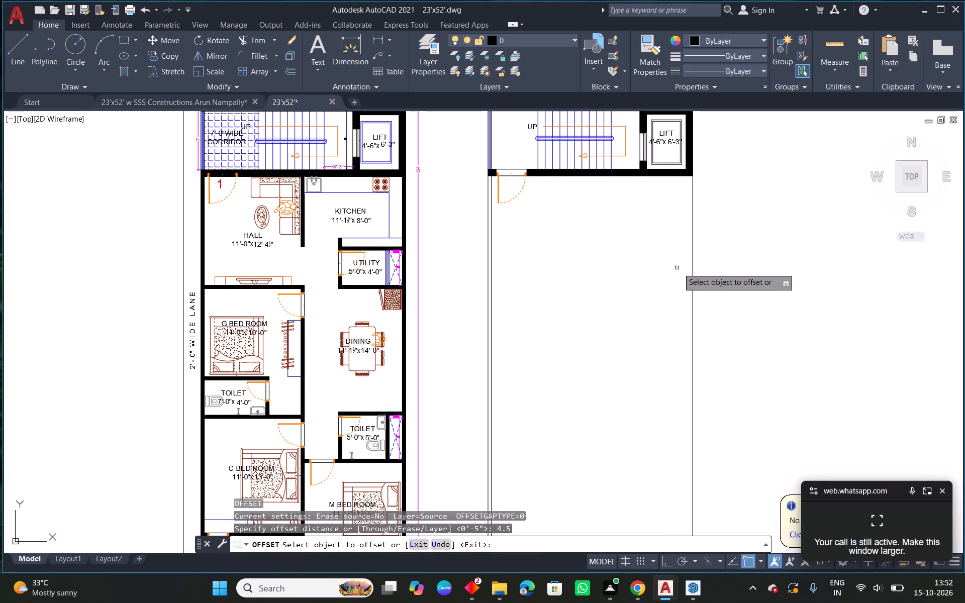
click(691, 272)
click(662, 279)
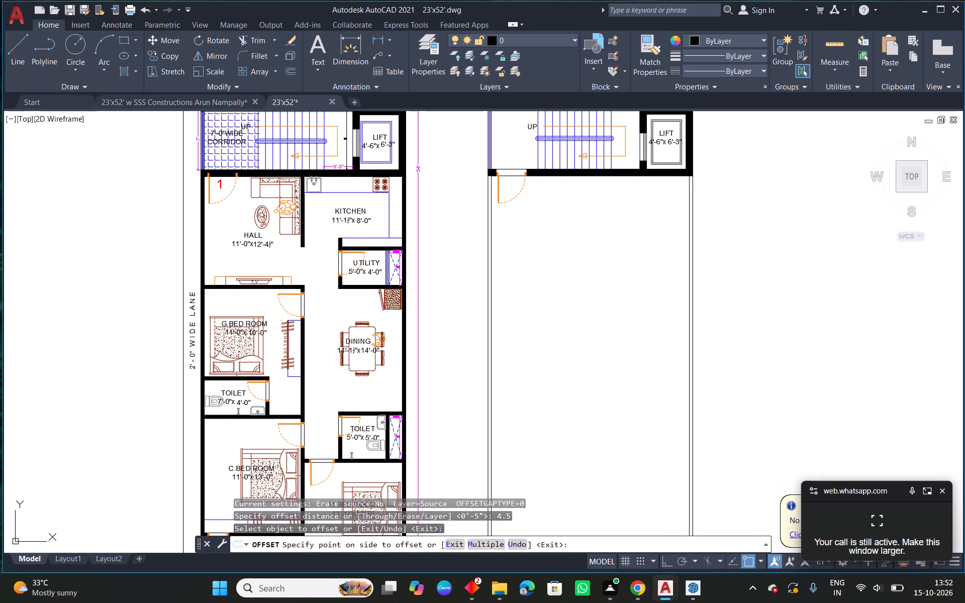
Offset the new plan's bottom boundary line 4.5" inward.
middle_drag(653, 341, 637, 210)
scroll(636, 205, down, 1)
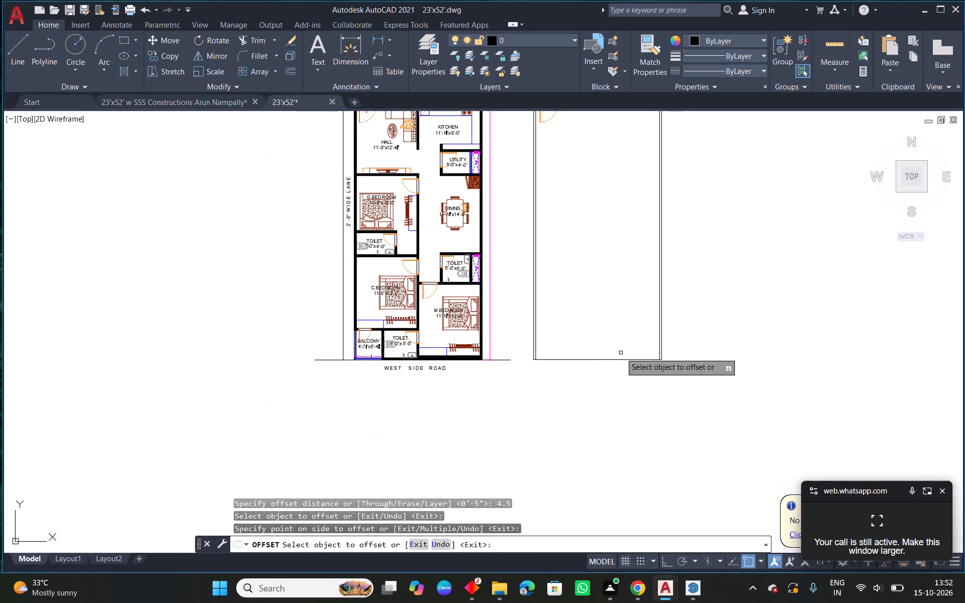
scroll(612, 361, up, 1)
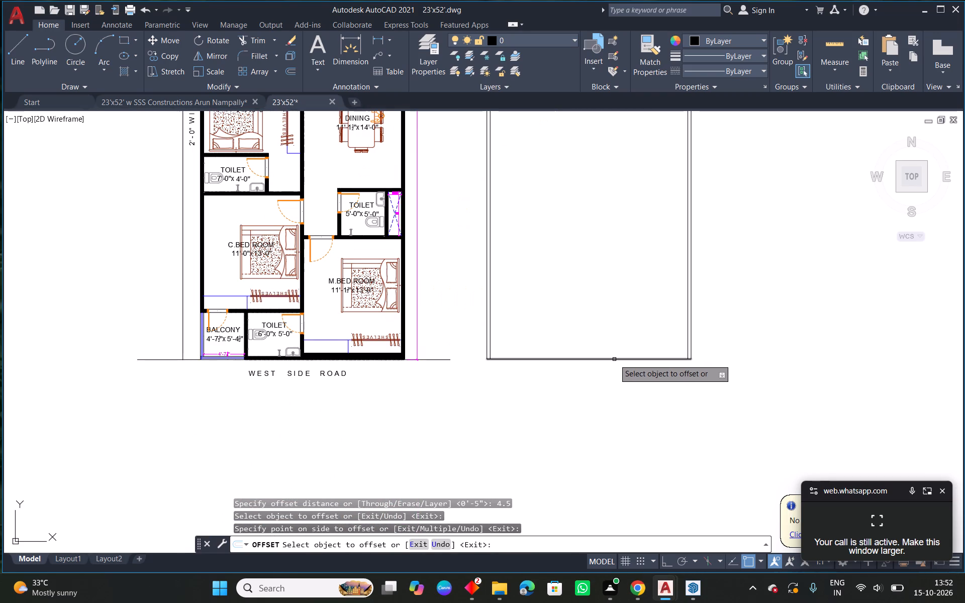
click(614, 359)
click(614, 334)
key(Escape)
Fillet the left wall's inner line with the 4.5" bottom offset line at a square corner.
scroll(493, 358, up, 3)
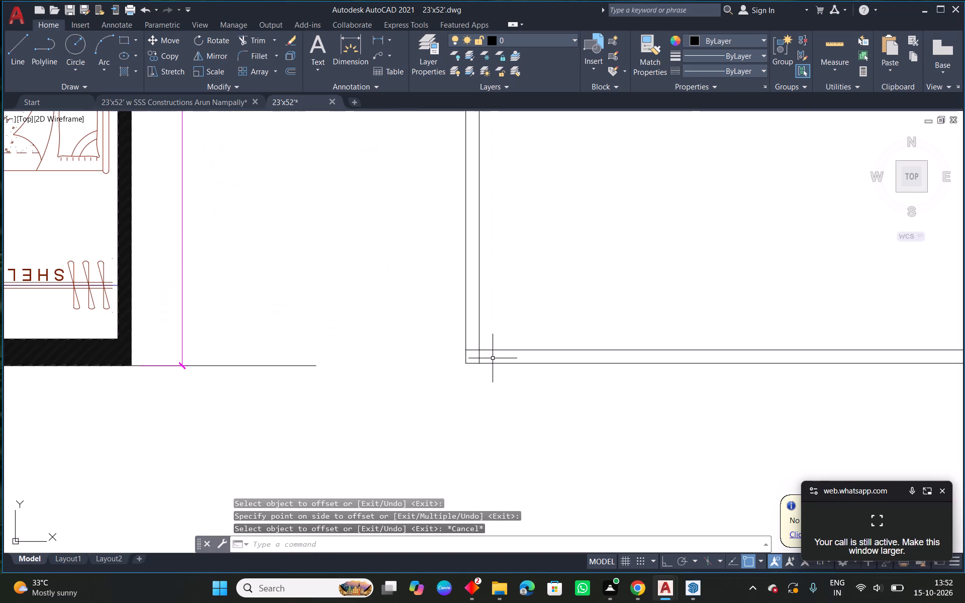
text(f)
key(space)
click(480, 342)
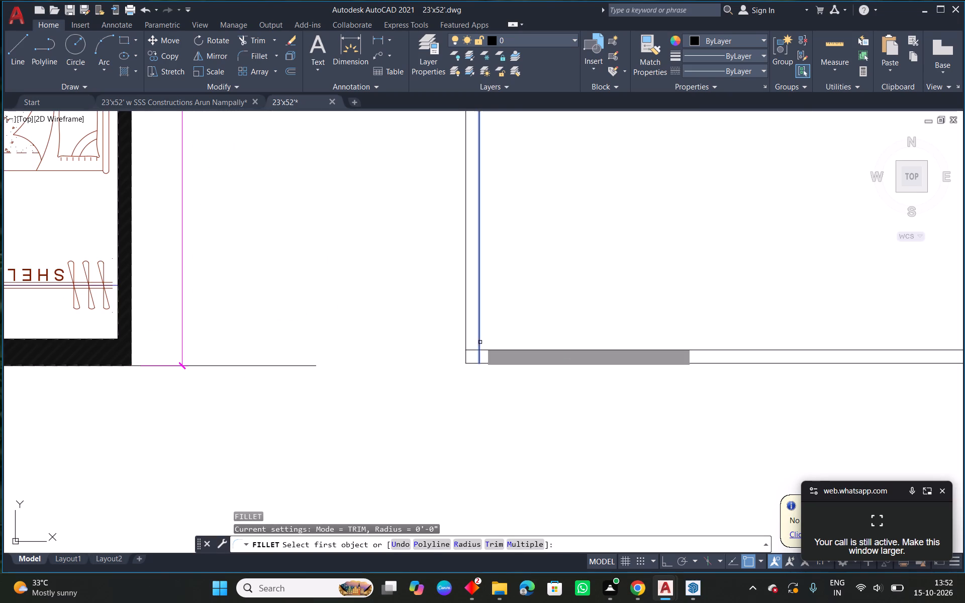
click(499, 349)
Offset the new plan's bottom boundary line 9" inward to form the front wall.
scroll(520, 327, down, 3)
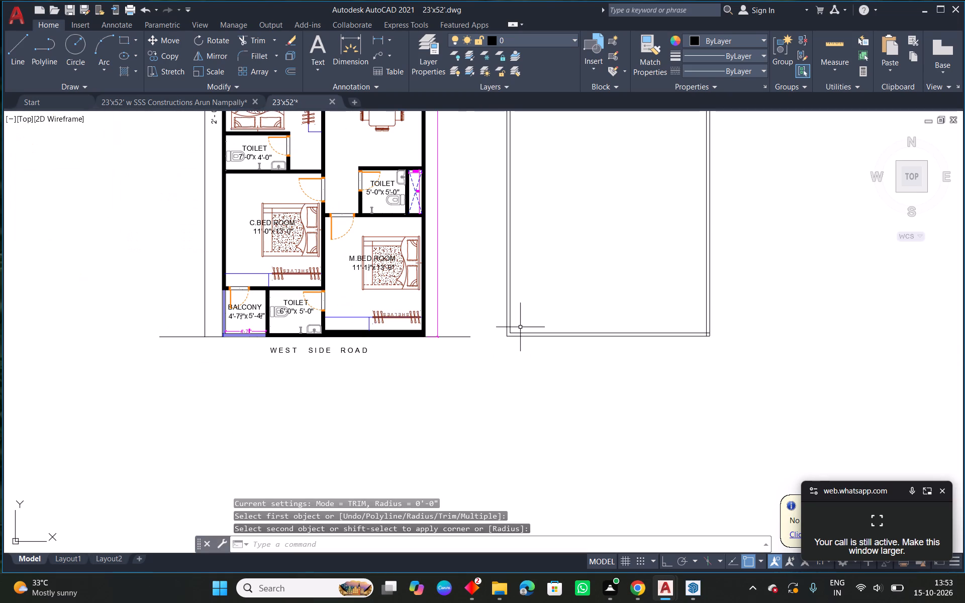
key(Escape)
text(o 9")
key(Return)
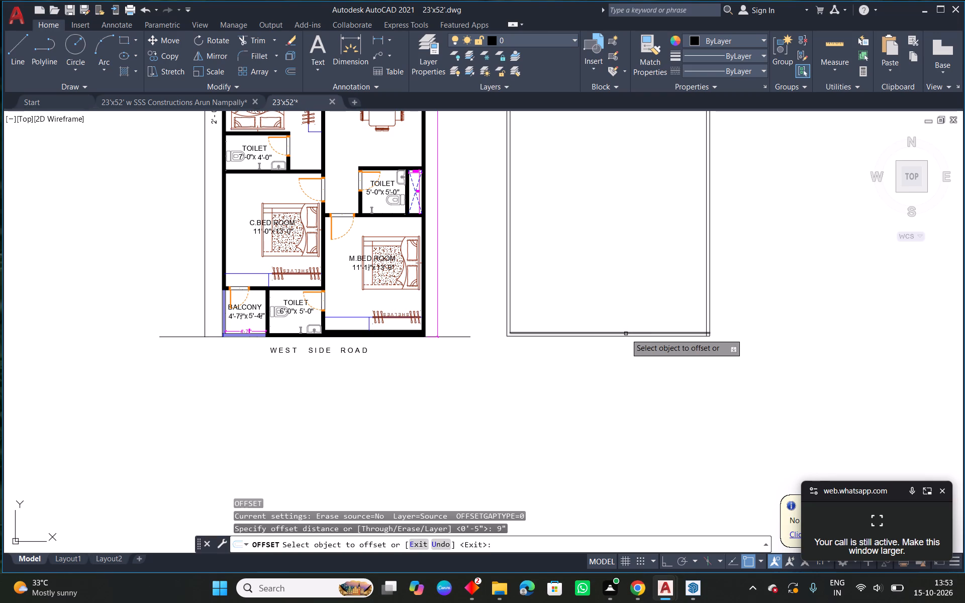
drag(628, 337, 629, 331)
click(629, 309)
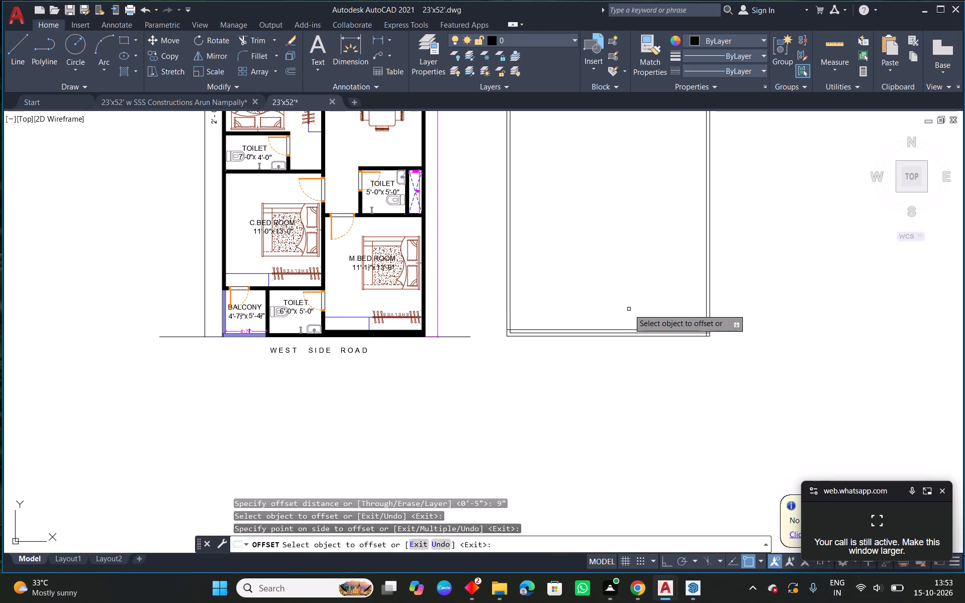
key(Escape)
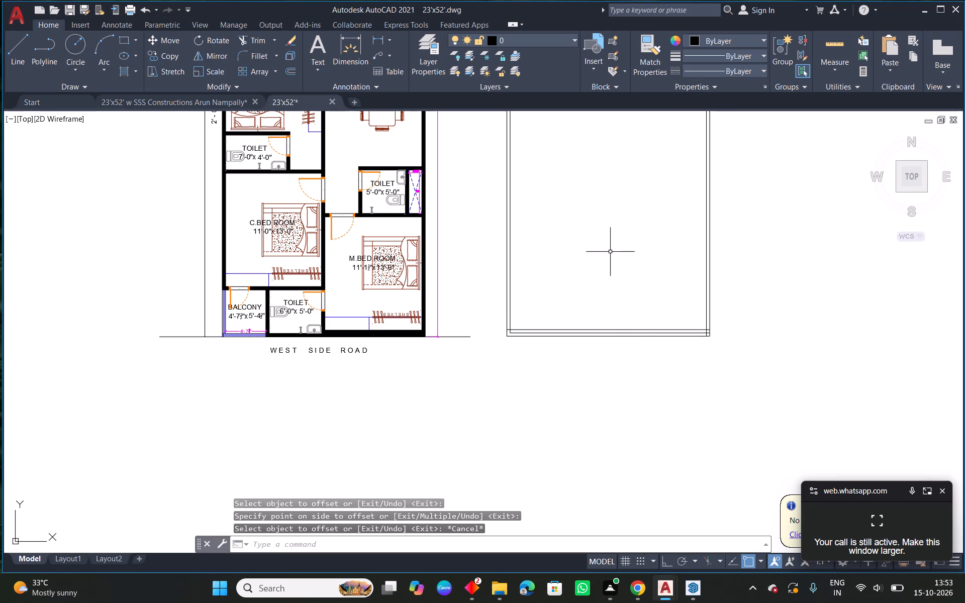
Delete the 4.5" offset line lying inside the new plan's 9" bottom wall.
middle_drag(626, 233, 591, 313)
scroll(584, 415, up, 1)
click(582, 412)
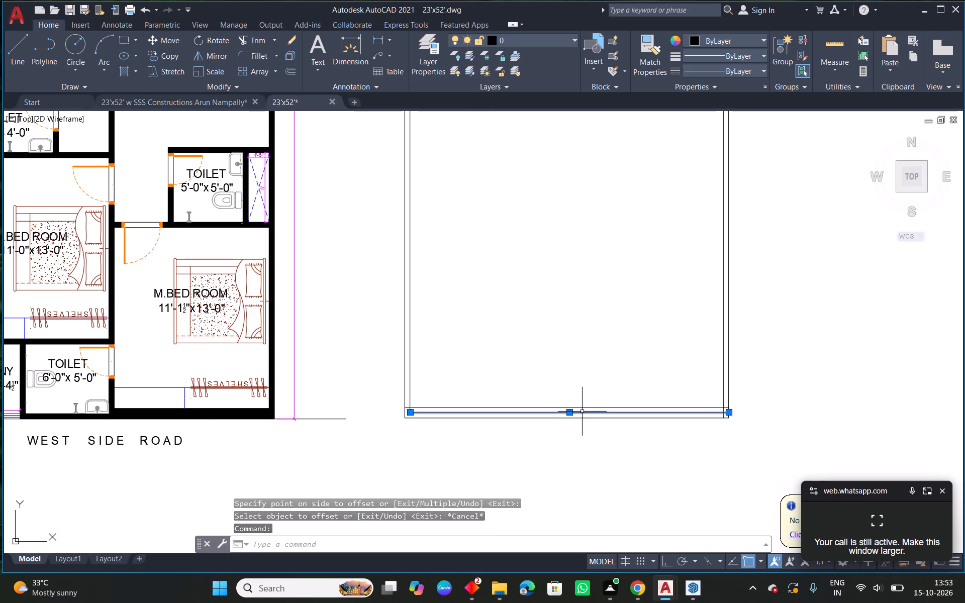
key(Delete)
Fillet the bottom wall's 9" inner line with the left and right walls' inner lines to form square corners.
key(f)
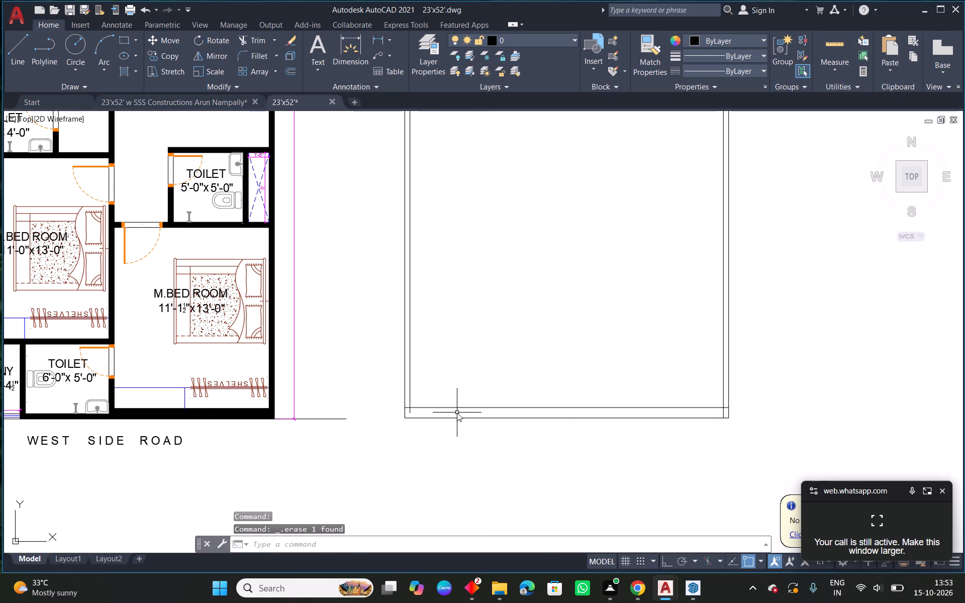
key(space)
click(423, 408)
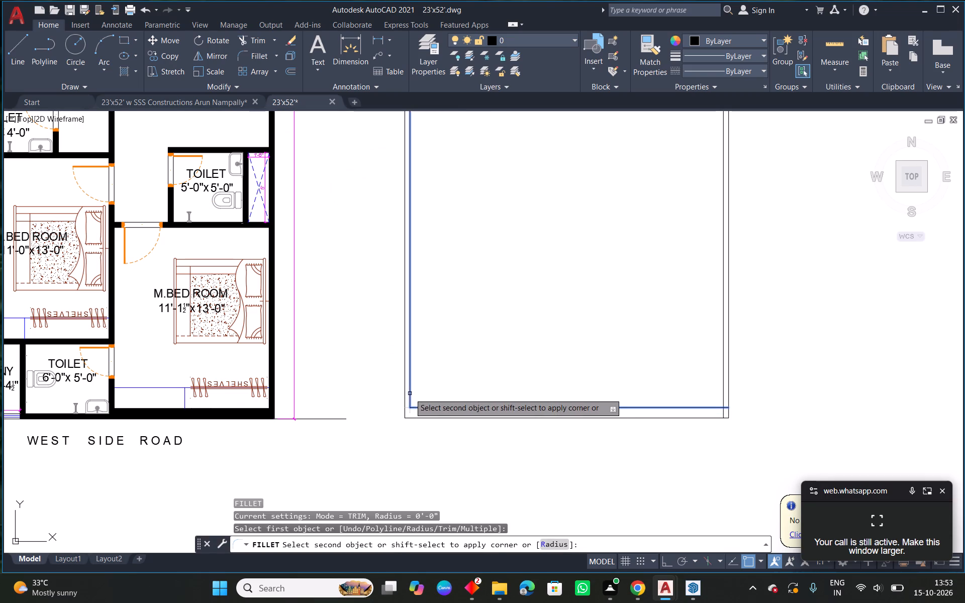
click(410, 393)
right_click(485, 367)
click(551, 141)
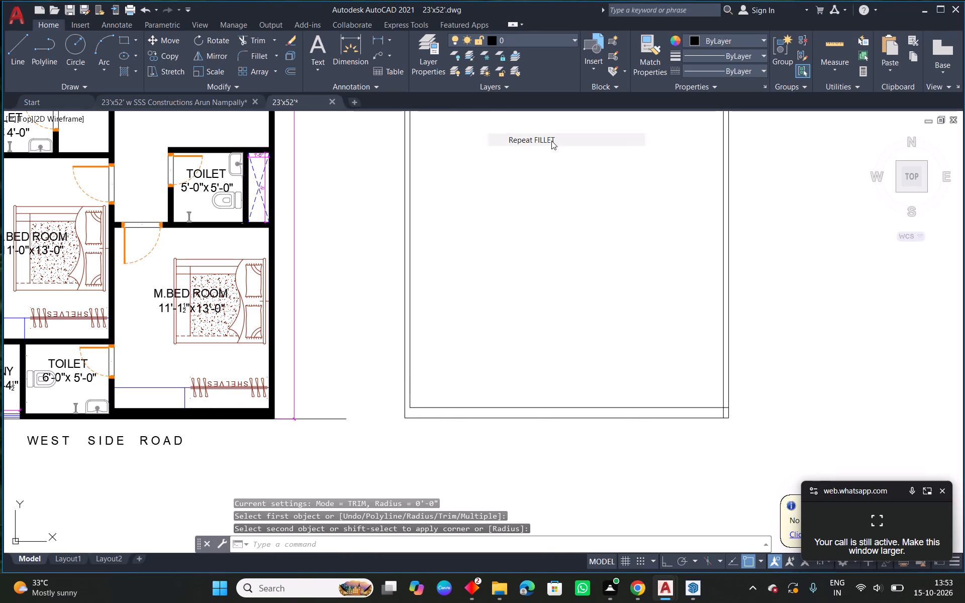
click(700, 408)
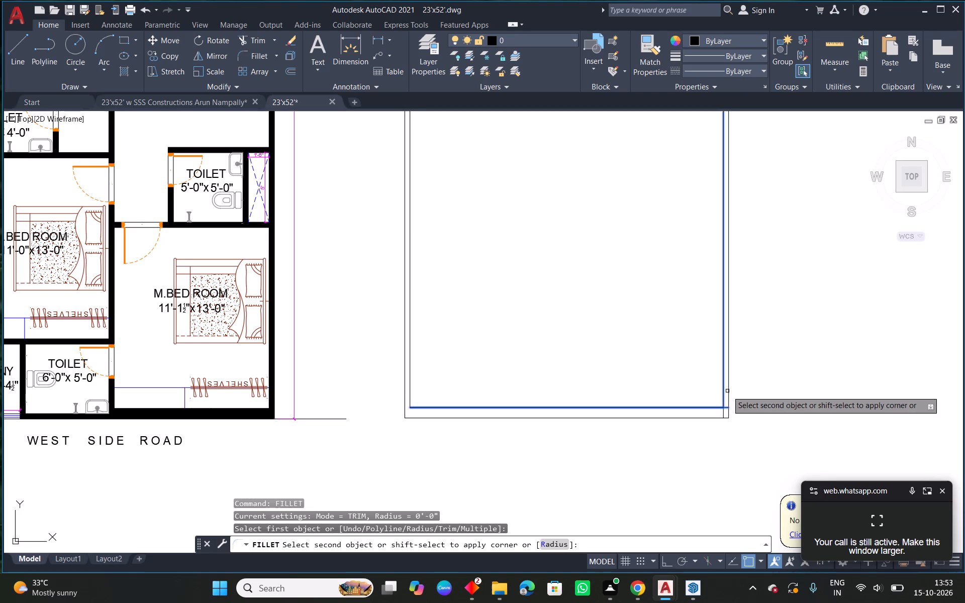
click(724, 393)
scroll(609, 348, down, 2)
middle_drag(599, 281, 534, 334)
key(Escape)
Offset the right wall's inner line 11'1.5" into the new plan to start the central partition wall.
scroll(409, 189, up, 1)
middle_drag(546, 227, 531, 249)
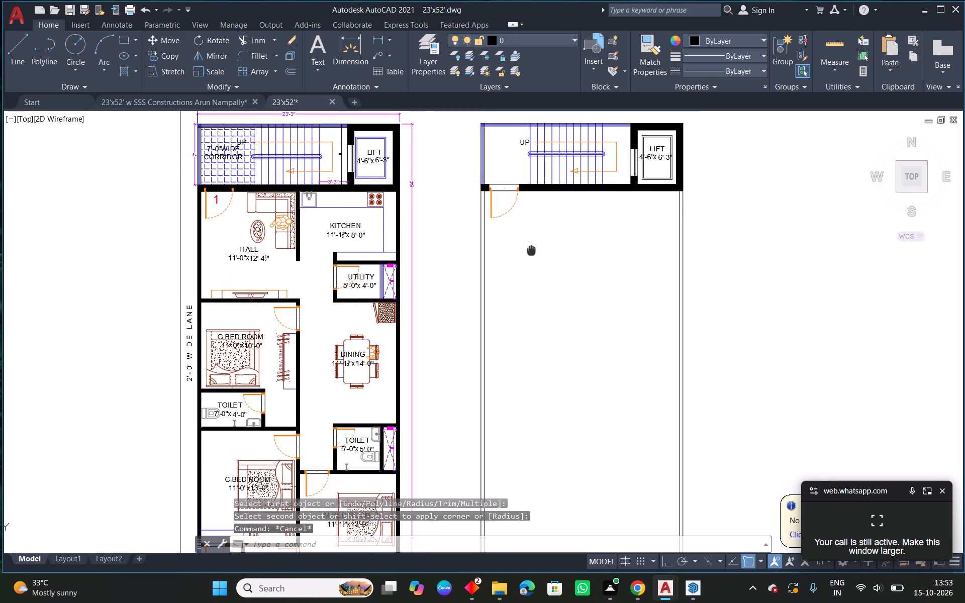
key(Escape)
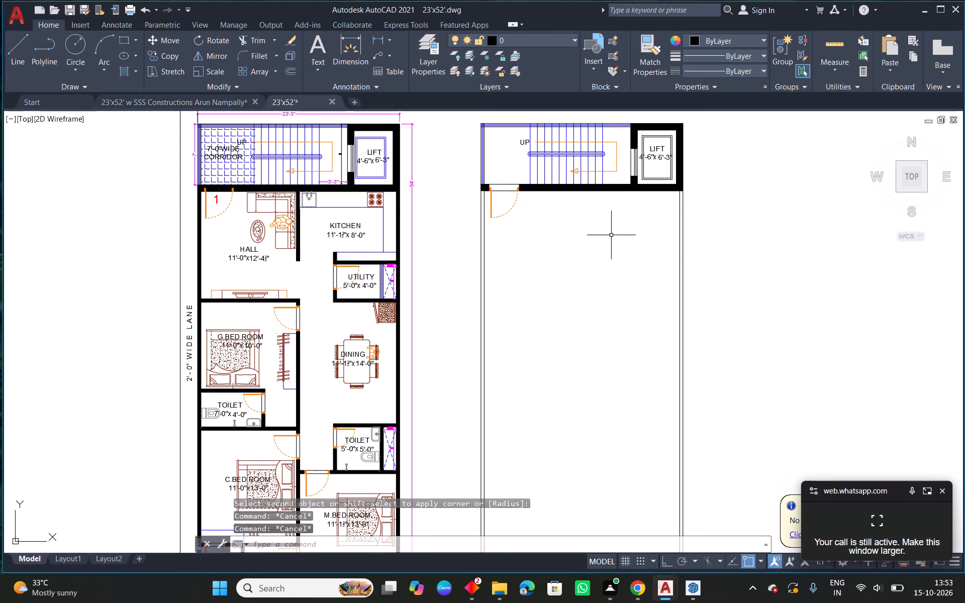
text(o 11'')
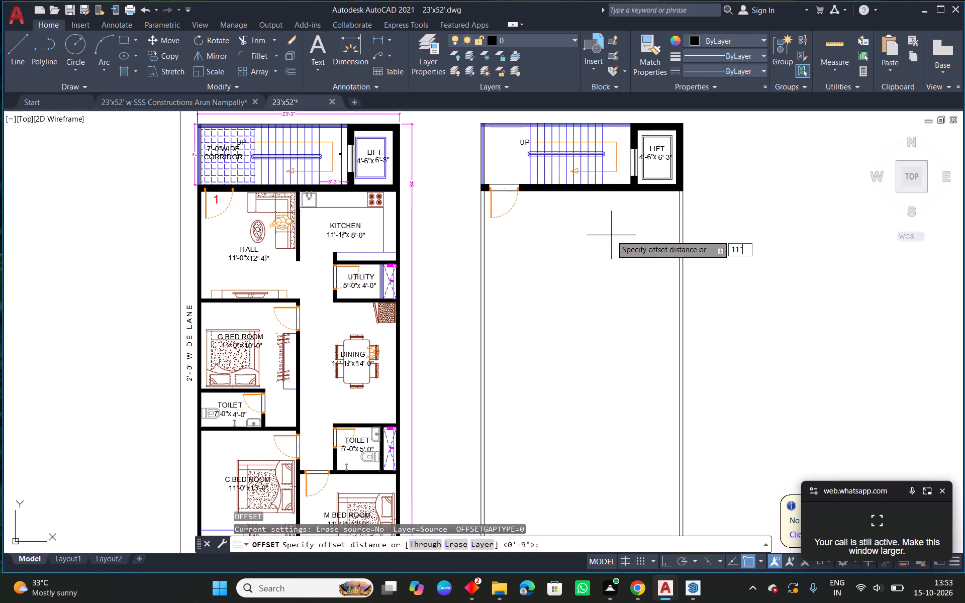
key(BackSpace)
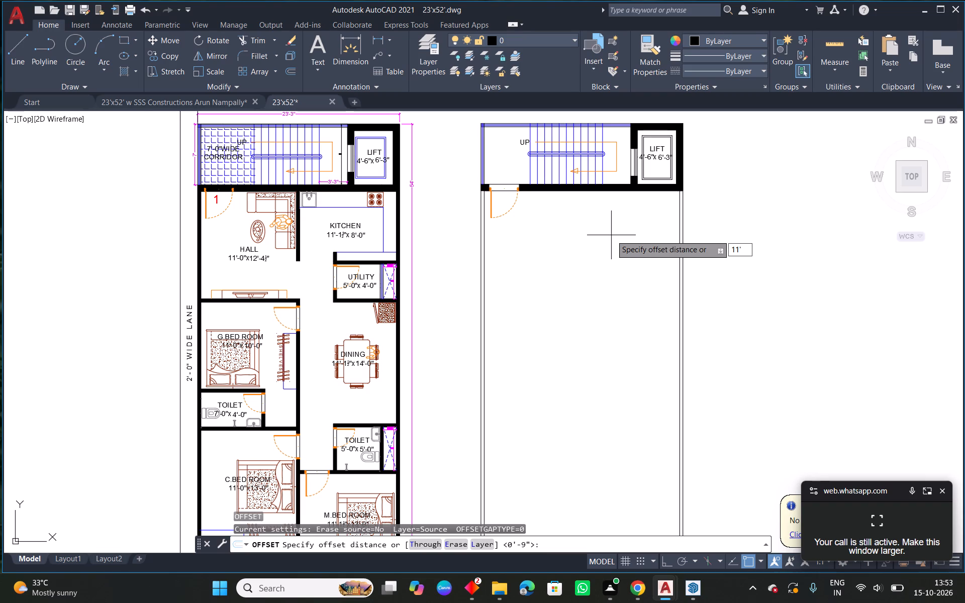
text(1.5")
key(Return)
scroll(660, 200, up, 1)
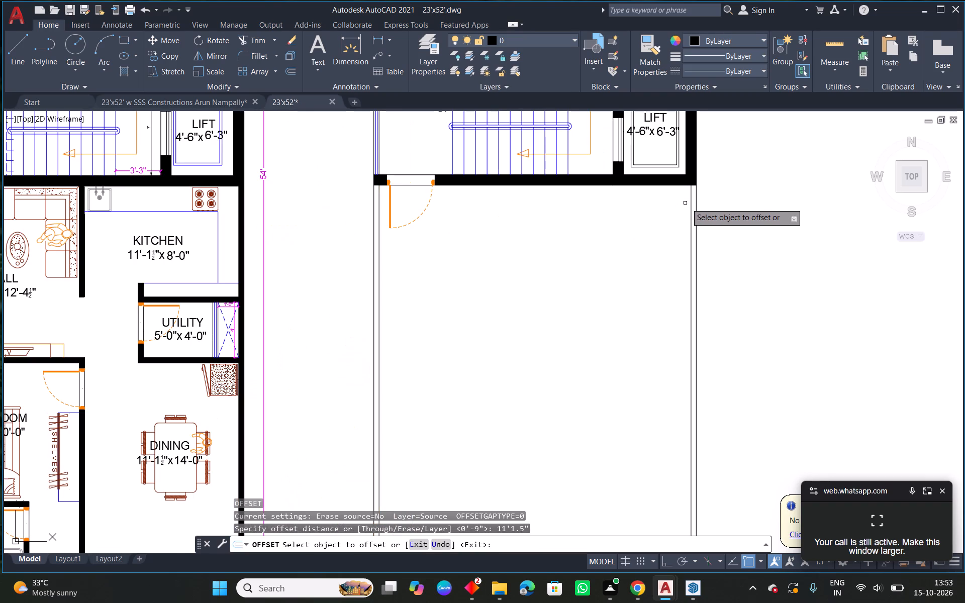
click(690, 205)
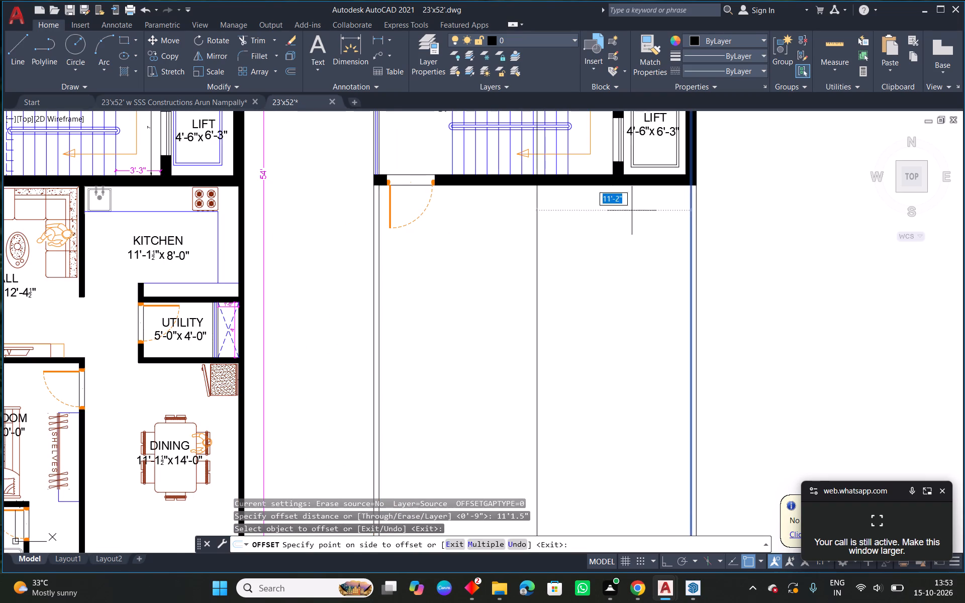
click(595, 212)
key(Escape)
Offset the central partition line 4.5" towards the left wall to give the partition its thickness.
scroll(584, 221, down, 1)
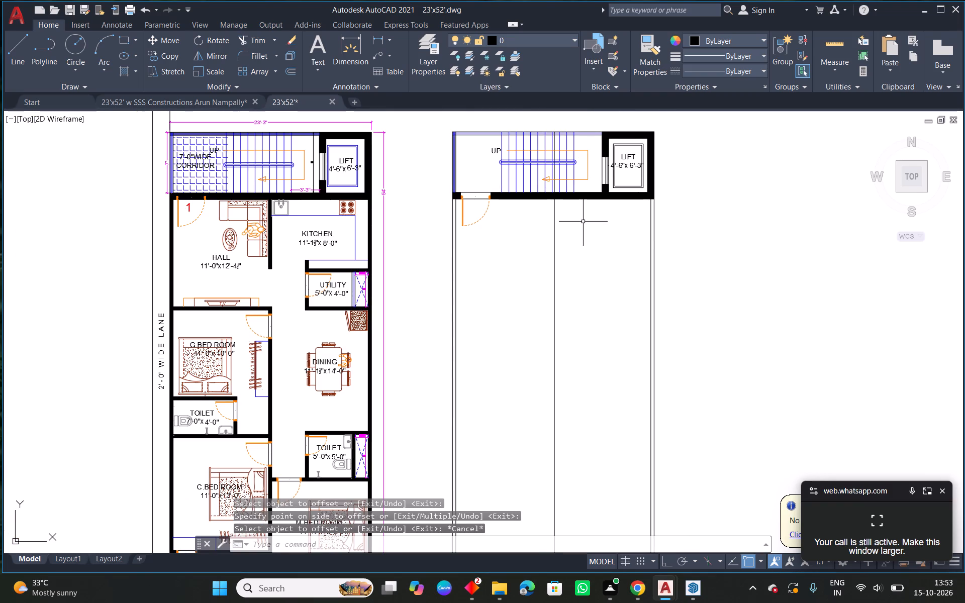
text(o 4.5)
key(space)
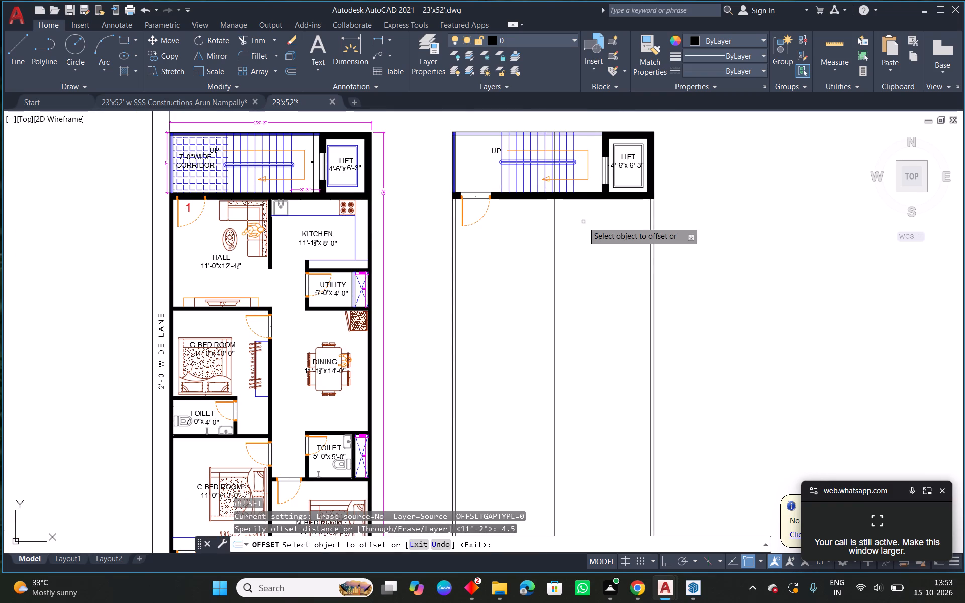
click(553, 243)
click(515, 249)
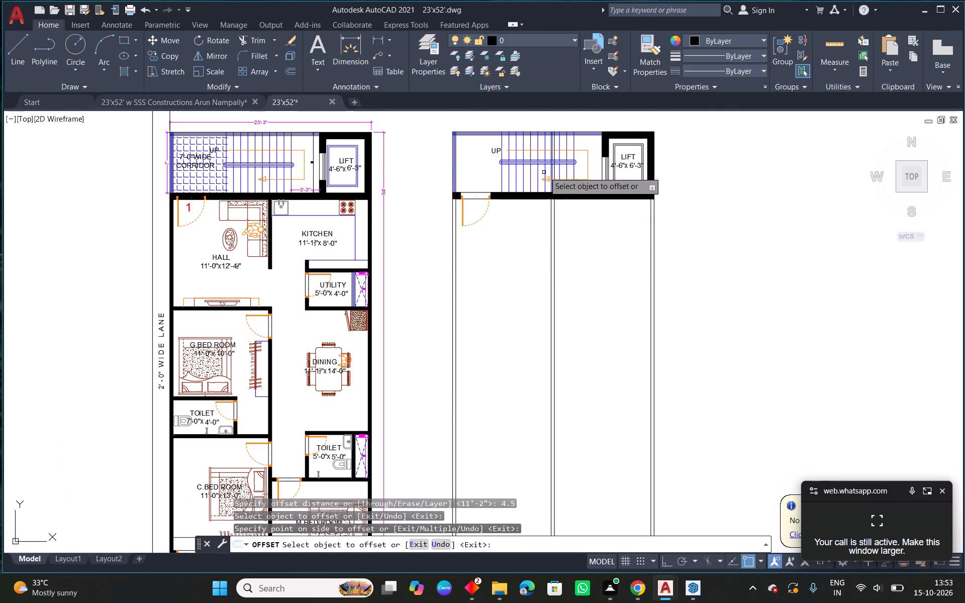
scroll(544, 171, up, 2)
key(Escape)
Trim both central partition lines at the wall below the staircase and delete the pieces left over the stairs.
scroll(589, 198, up, 2)
key(r)
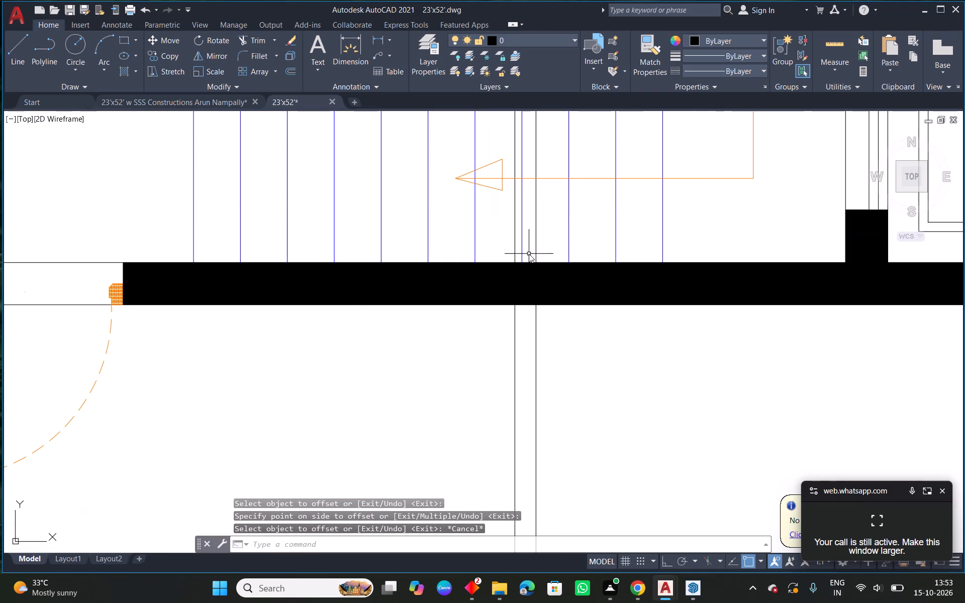
key(Escape)
text(tr)
key(space)
key(space)
click(537, 247)
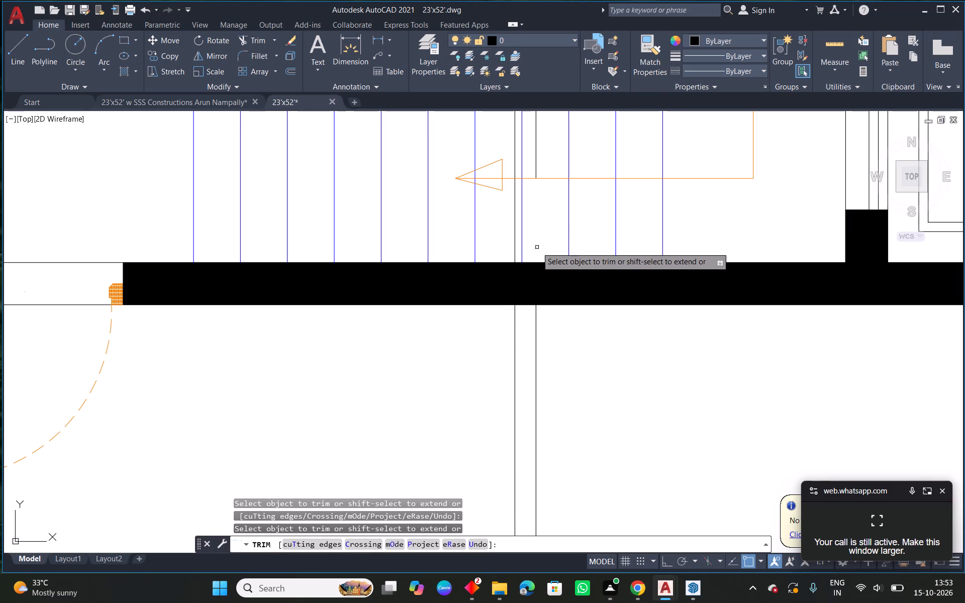
click(514, 251)
key(Escape)
scroll(549, 203, up, 1)
middle_drag(549, 203, 535, 307)
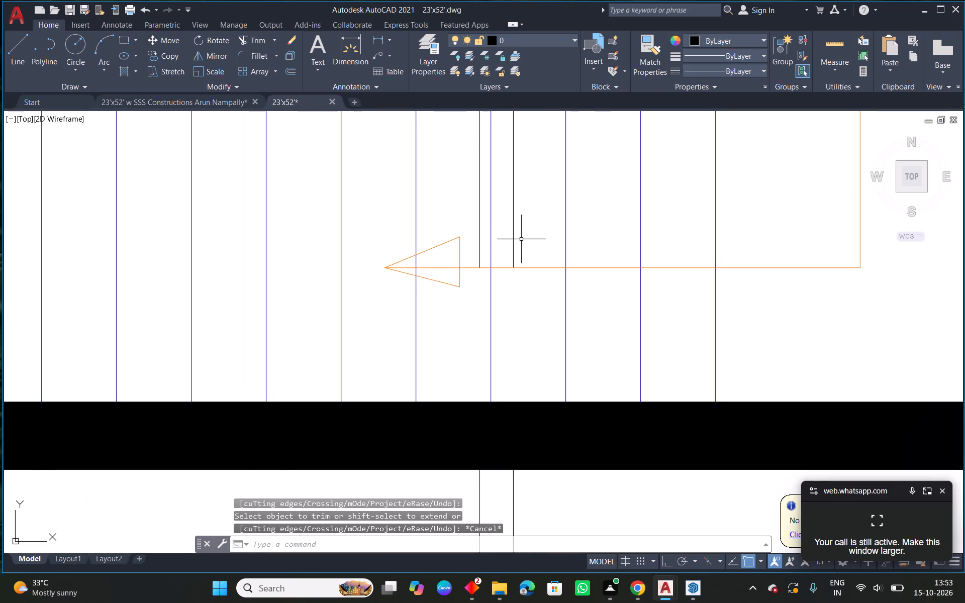
click(514, 237)
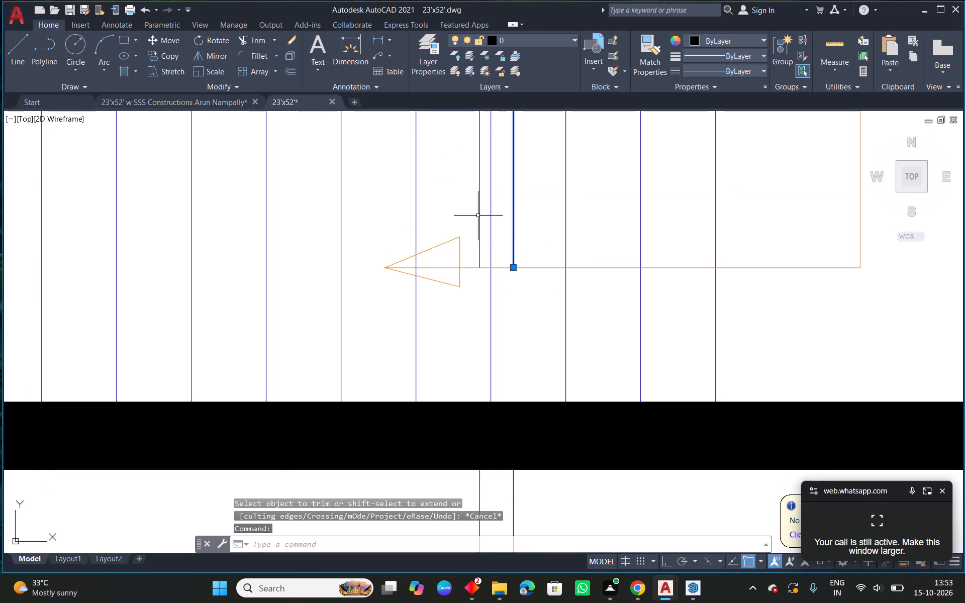
click(479, 215)
key(Delete)
Offset the lower line of the wall beneath the staircase and lift 8' downward into the new plan.
scroll(534, 236, down, 4)
middle_drag(583, 370, 599, 267)
scroll(599, 266, down, 2)
scroll(397, 298, up, 1)
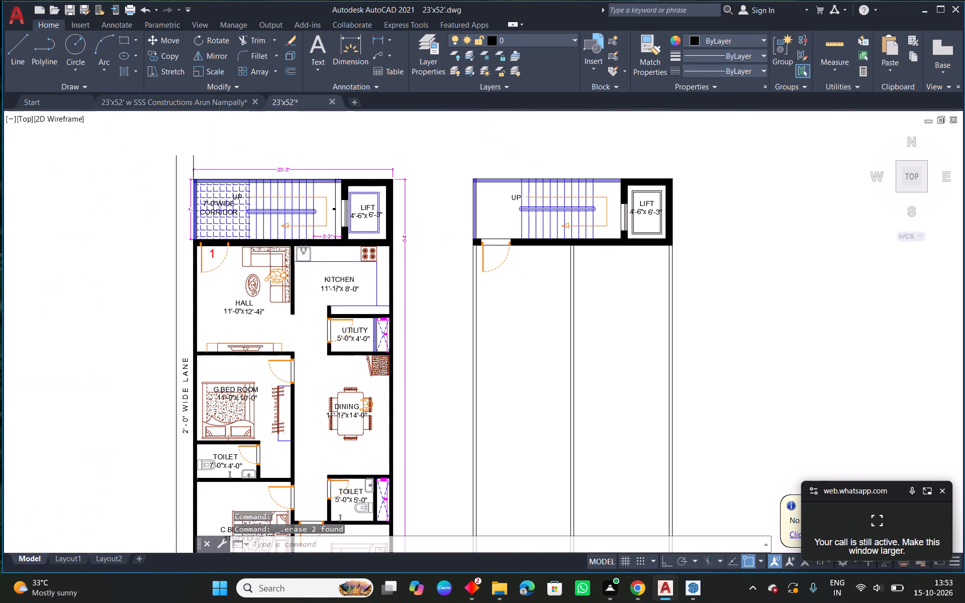
middle_drag(574, 324, 504, 299)
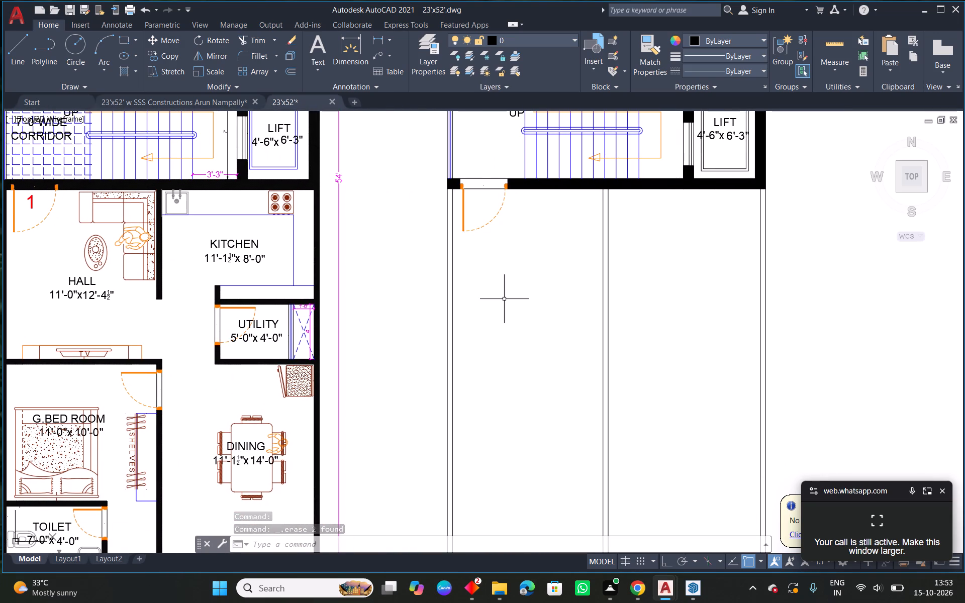
text(o 8'')
key(BackSpace)
key(Return)
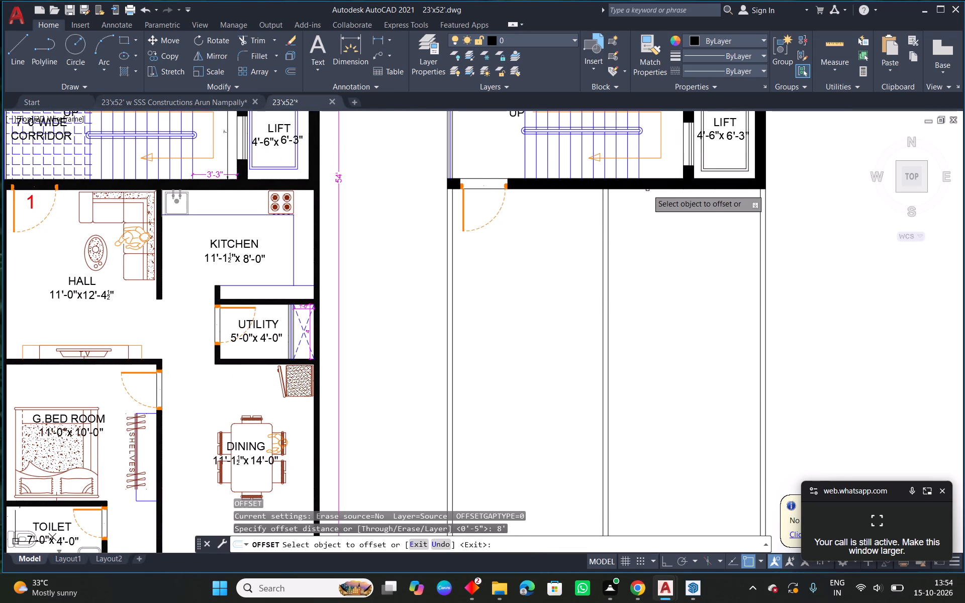
click(649, 188)
click(646, 251)
key(Escape)
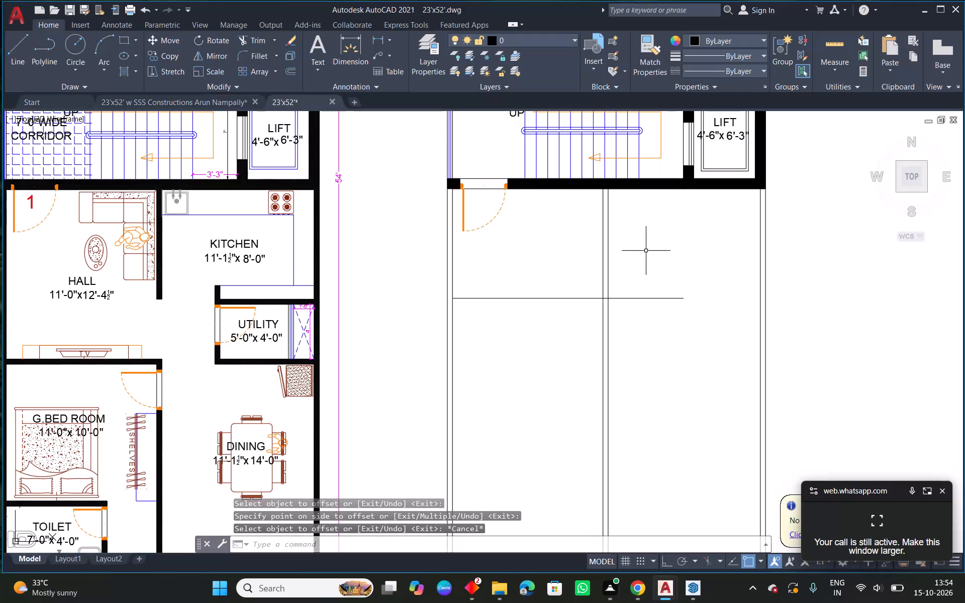
Extend the new horizontal line to the right wall's inner line.
text(ex)
key(space)
drag(646, 251, 646, 332)
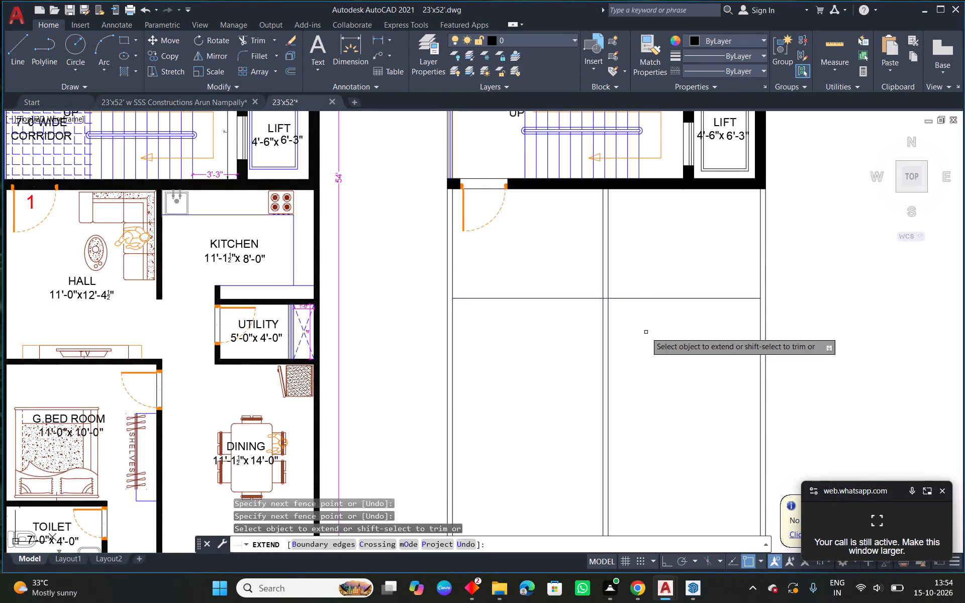
key(Escape)
Offset the horizontal cross-wall line 4.5" downward to give the wall its thickness.
text(o)
key(space)
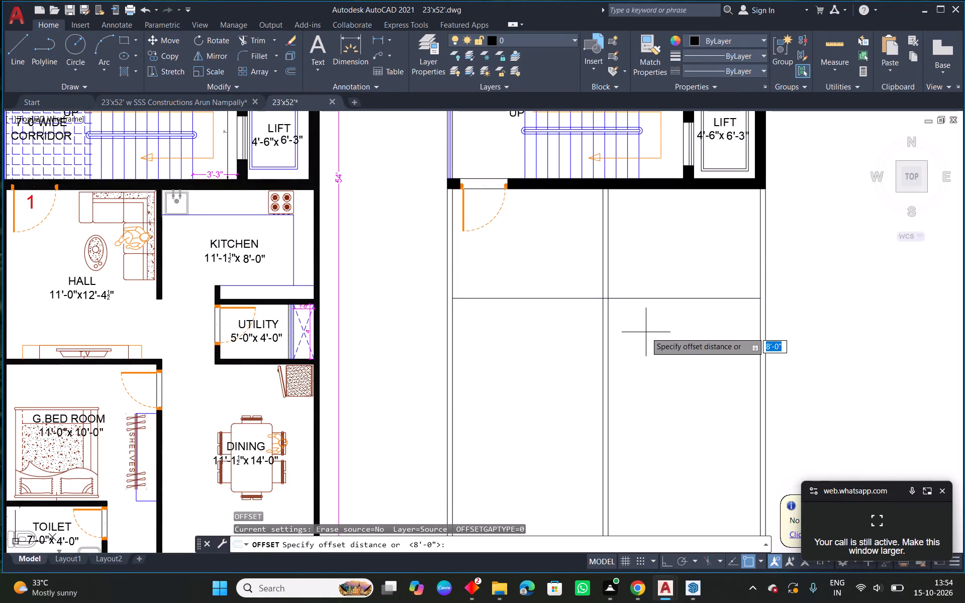
text(4.5)
key(space)
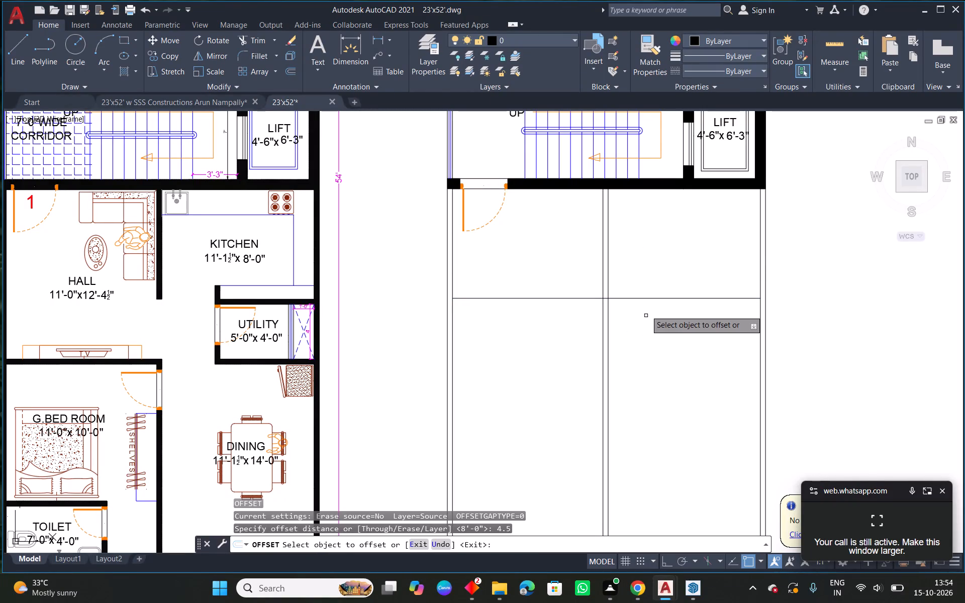
click(652, 296)
click(644, 322)
key(Escape)
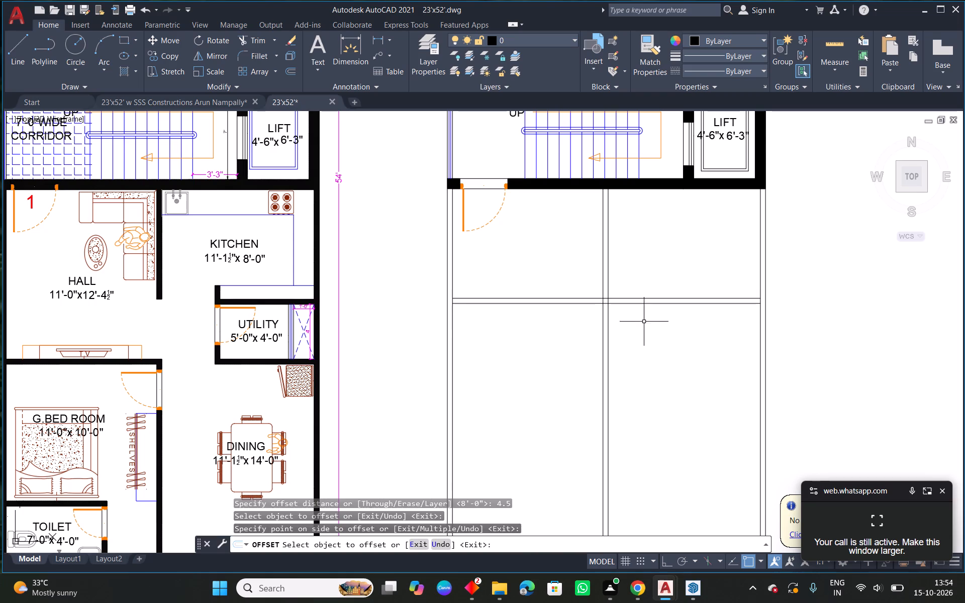
Trim the cross-wall lines left of the central partition and clear the overlapping lines where the two walls meet.
text(tr)
key(space)
key(space)
drag(584, 314, 587, 285)
drag(587, 271, 586, 322)
scroll(601, 302, up, 1)
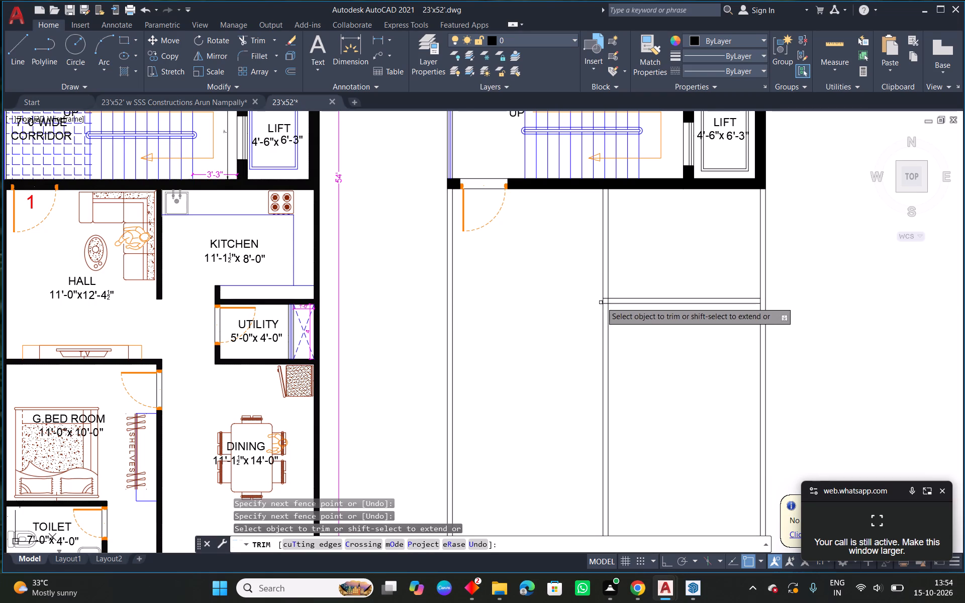
scroll(601, 302, up, 3)
click(632, 296)
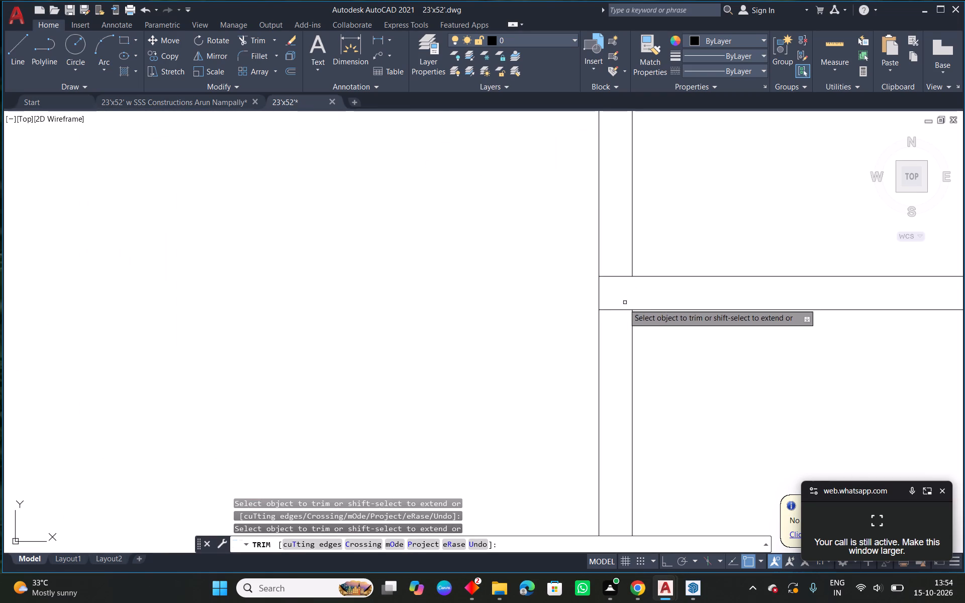
click(616, 310)
click(615, 278)
Trim the right wall's inner line between the two cross-wall lines to open the junction.
scroll(602, 321, down, 3)
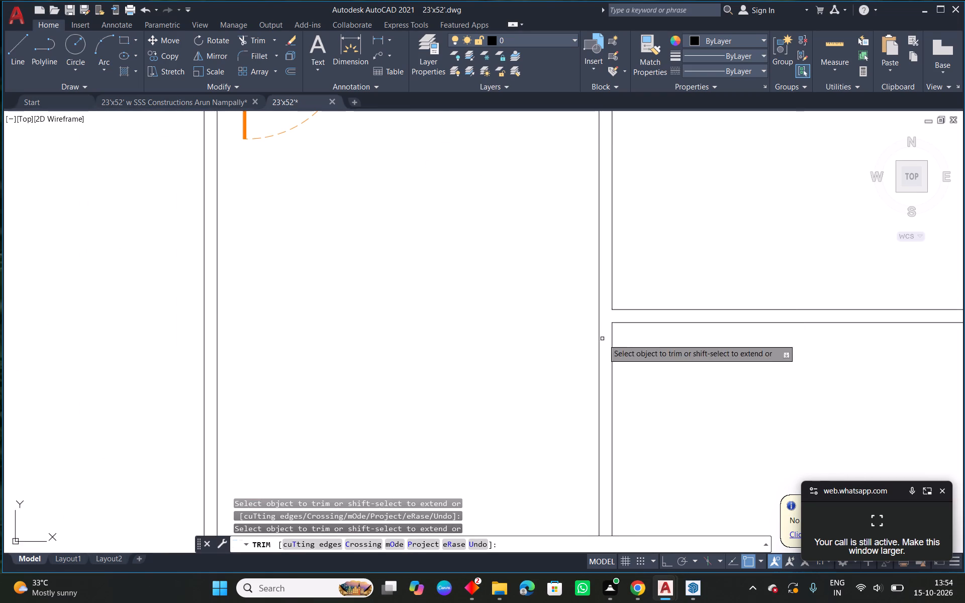
scroll(604, 340, down, 2)
middle_drag(699, 355, 652, 365)
scroll(692, 342, up, 2)
scroll(732, 341, up, 2)
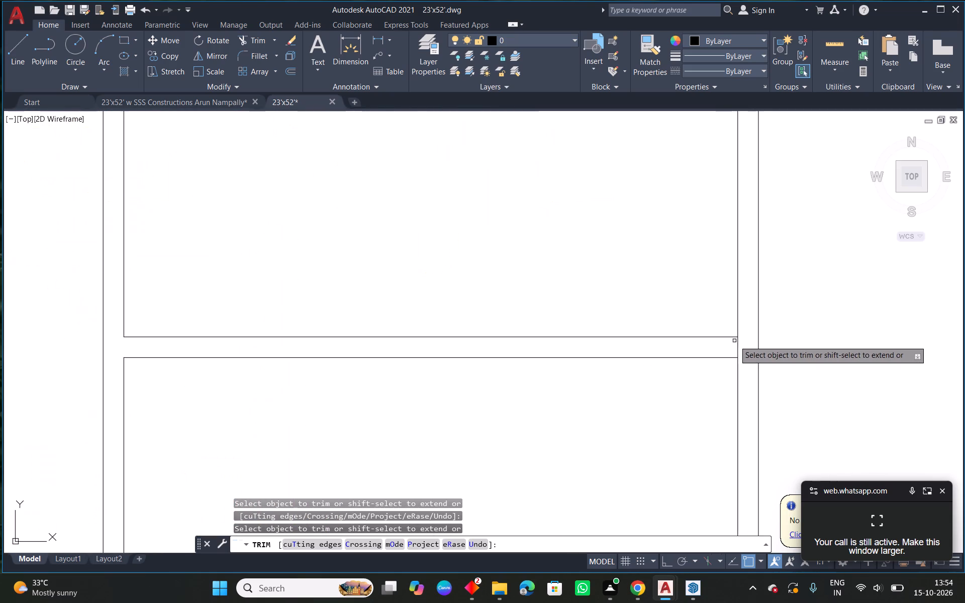
click(736, 348)
key(Escape)
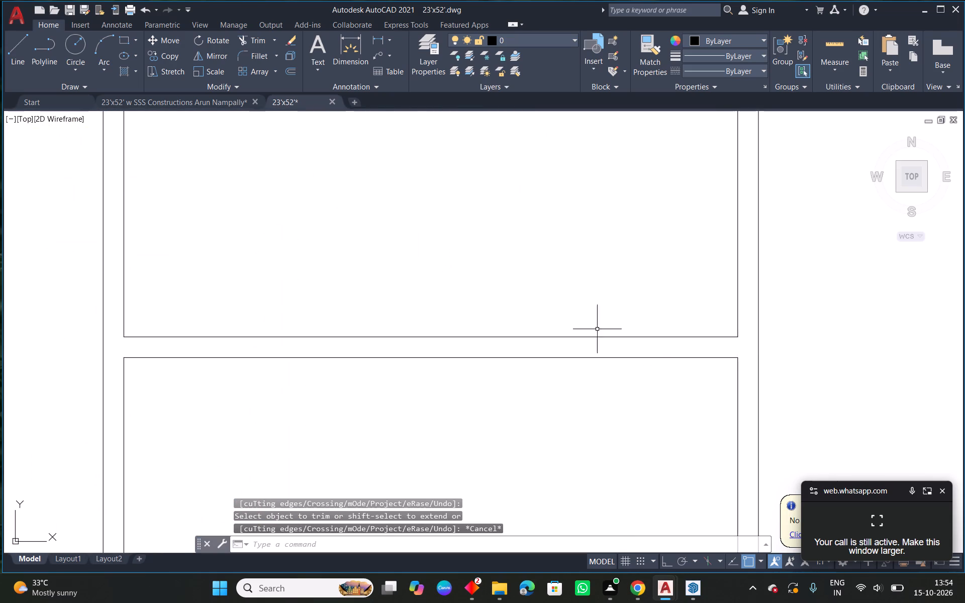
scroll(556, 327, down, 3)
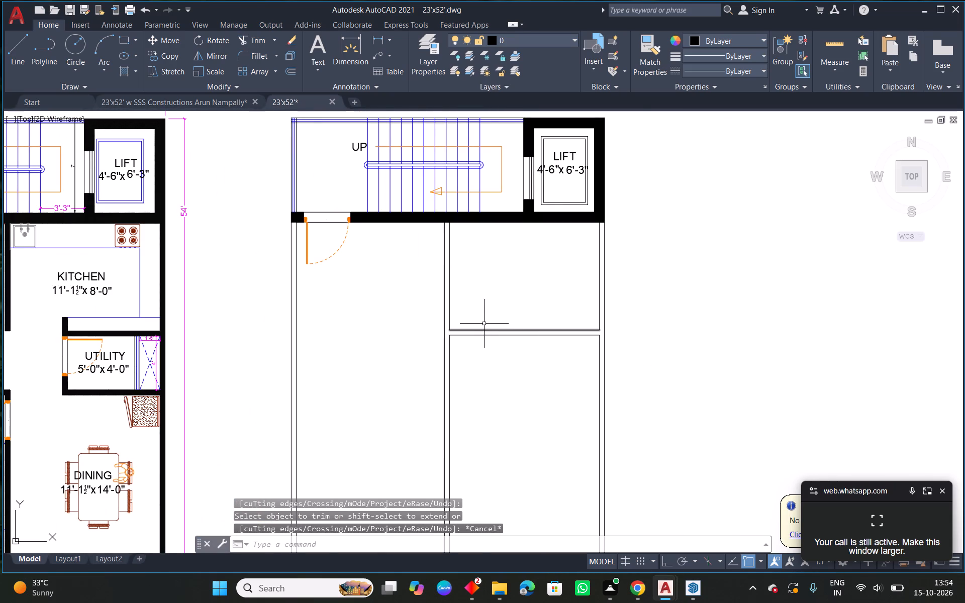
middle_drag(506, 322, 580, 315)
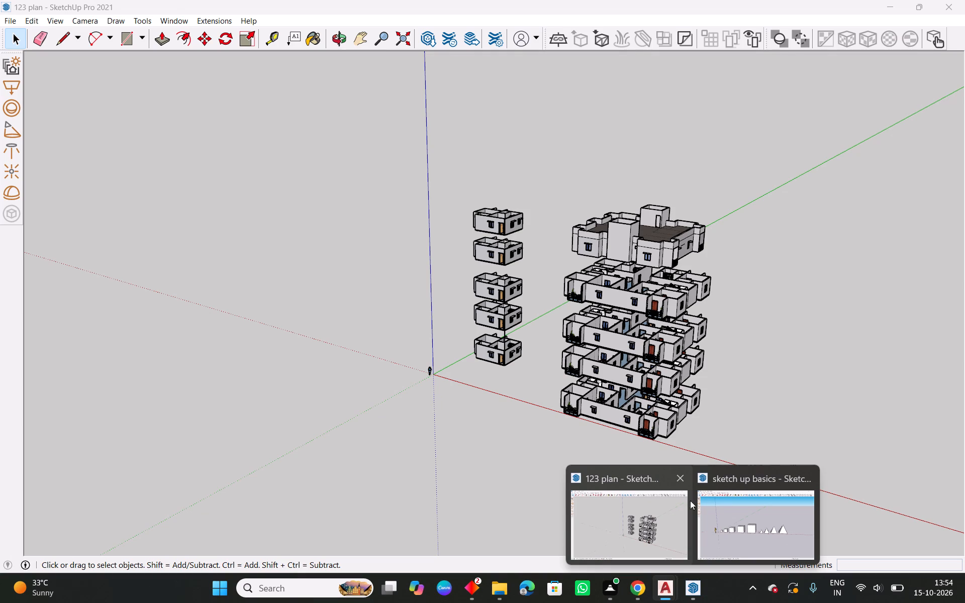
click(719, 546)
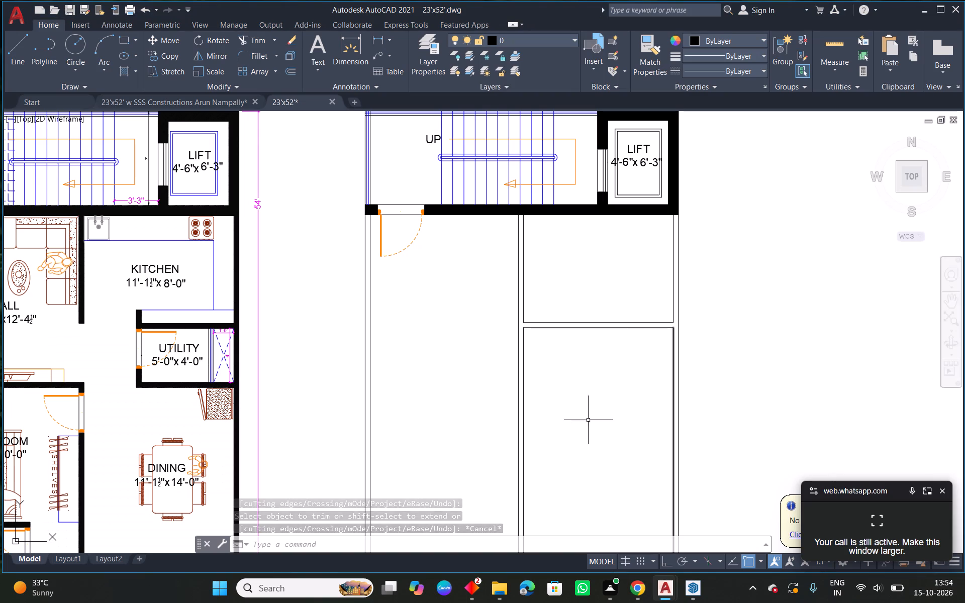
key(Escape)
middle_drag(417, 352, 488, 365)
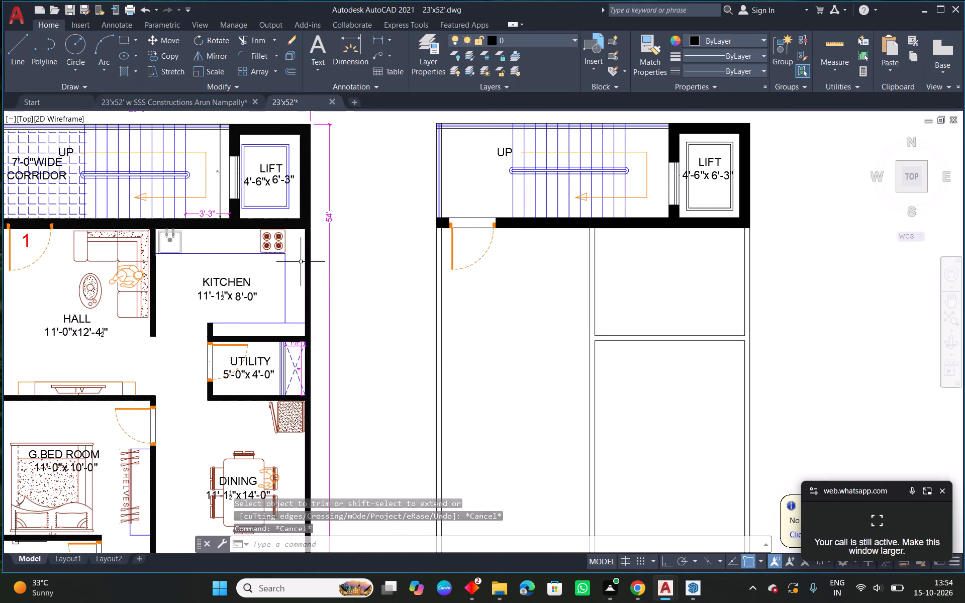
Copy the kitchen's counter outline, sink, stove and label from the reference plan to the top corner of the new plan's kitchen space.
scroll(277, 249, up, 1)
click(304, 244)
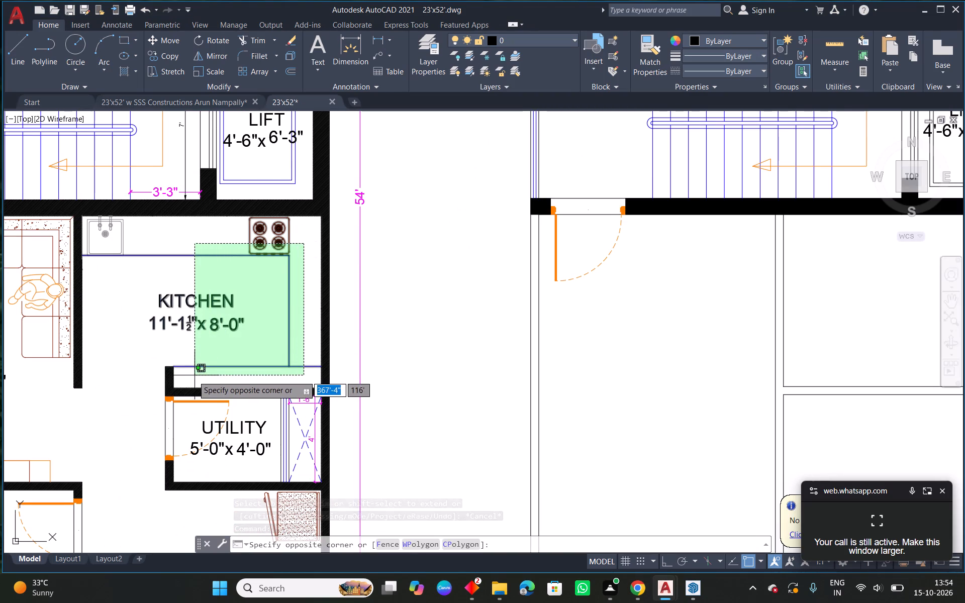
click(161, 317)
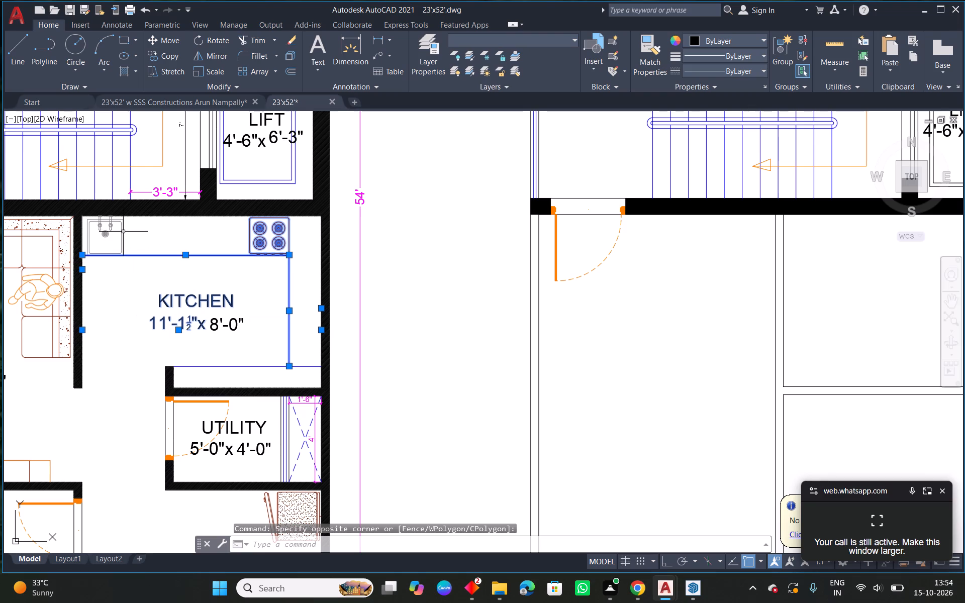
click(123, 232)
text(co)
key(space)
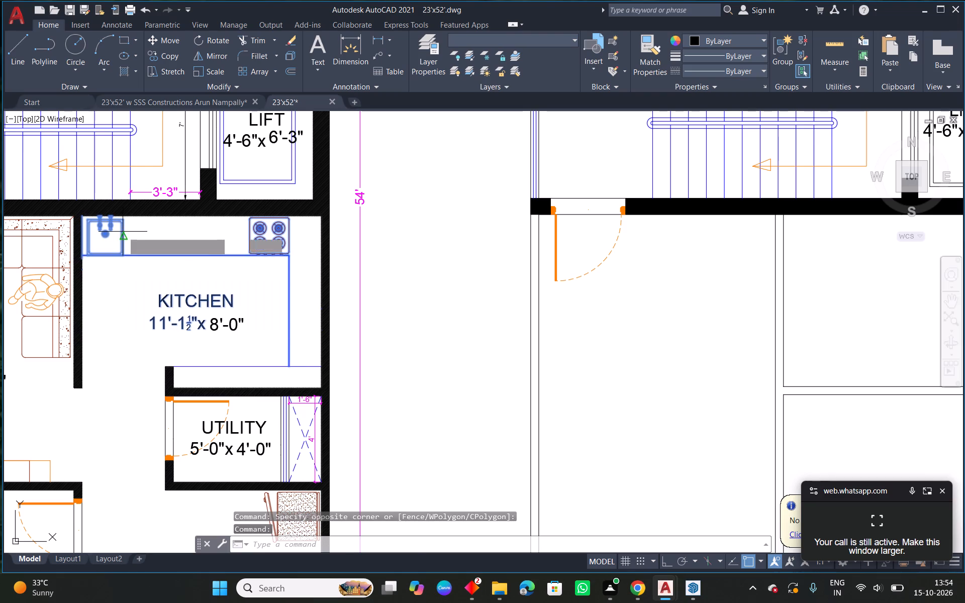
click(80, 213)
middle_drag(783, 208, 408, 192)
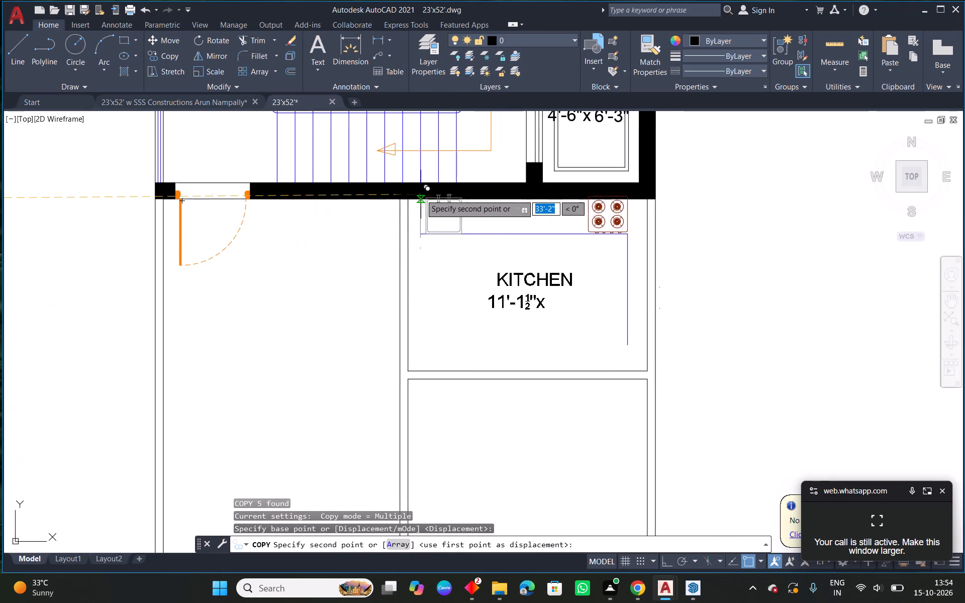
click(408, 198)
key(Escape)
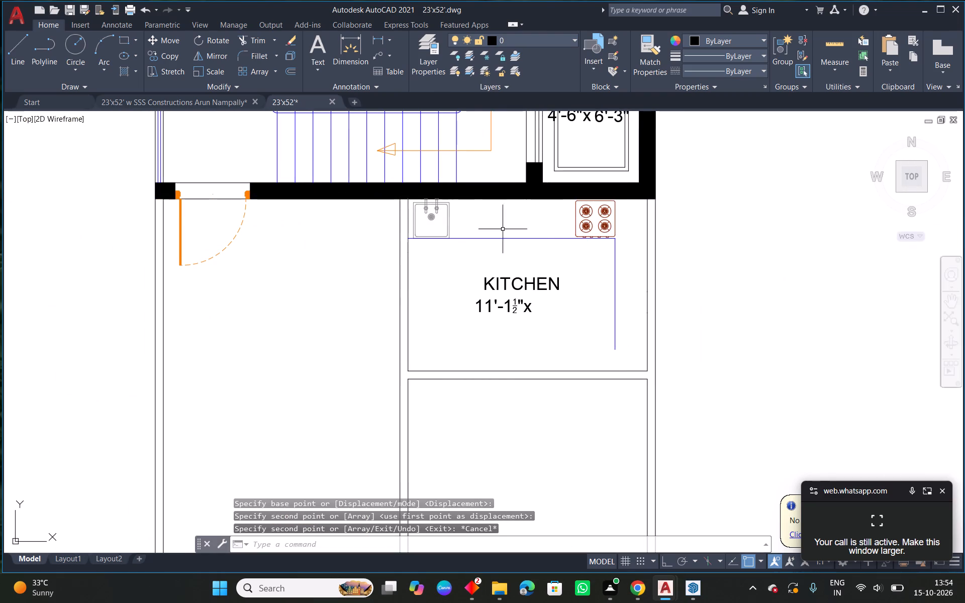
With Ortho on, draw a horizontal line about 1'-6" long from the side counter's edge to the right wall's inner line.
middle_drag(562, 243, 508, 244)
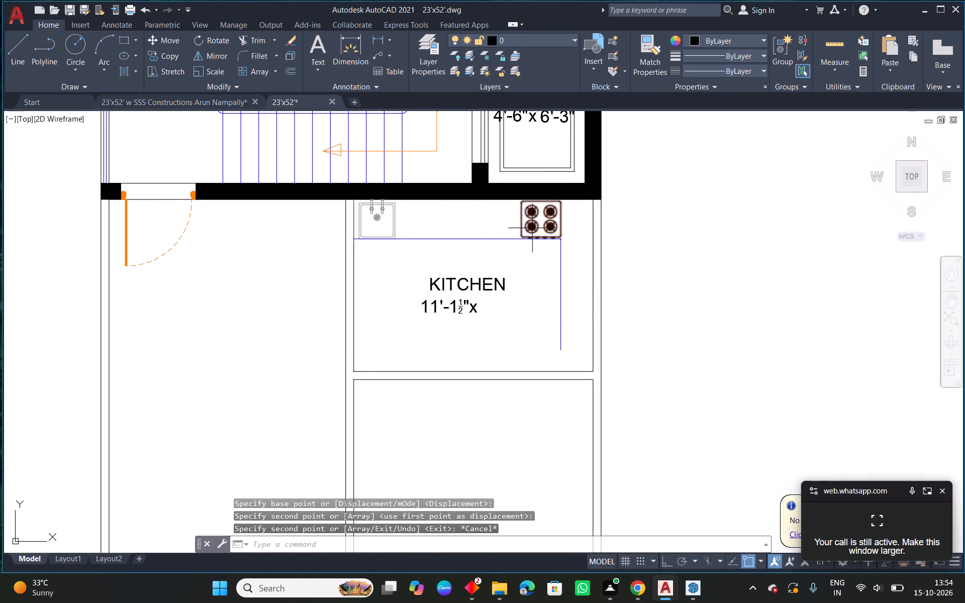
click(532, 227)
scroll(562, 222, up, 3)
key(Escape)
scroll(564, 241, down, 3)
scroll(569, 282, up, 1)
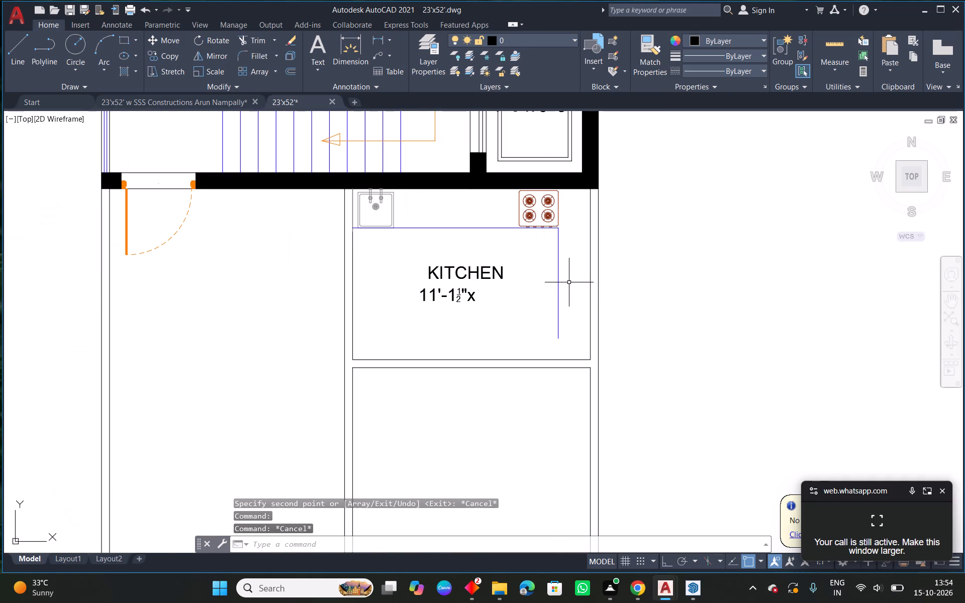
text(l)
key(space)
click(560, 284)
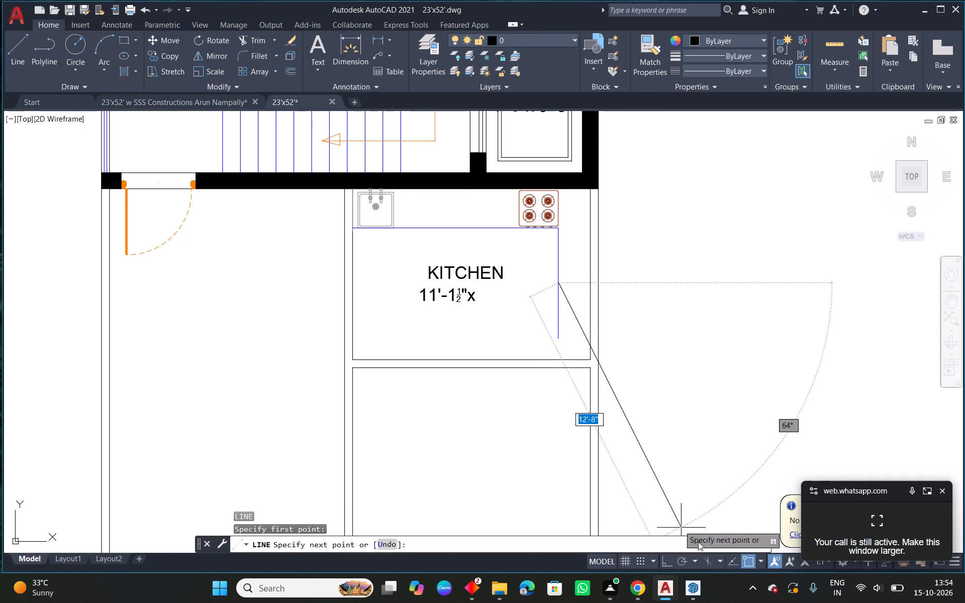
click(668, 562)
scroll(574, 269, up, 3)
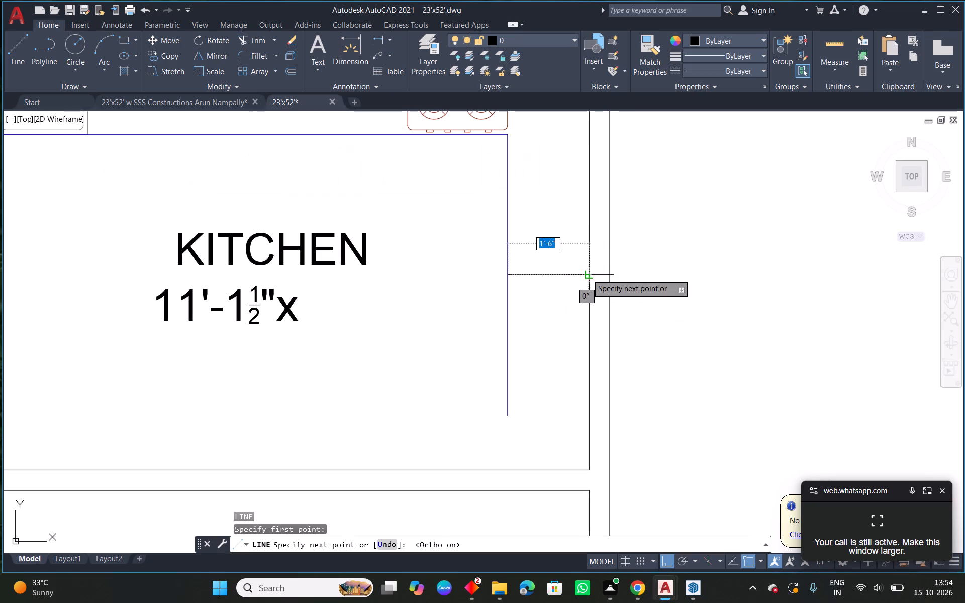
click(587, 274)
key(Escape)
Fillet the side counter's vertical edge with the new horizontal line into a square corner.
key(f)
key(space)
click(544, 273)
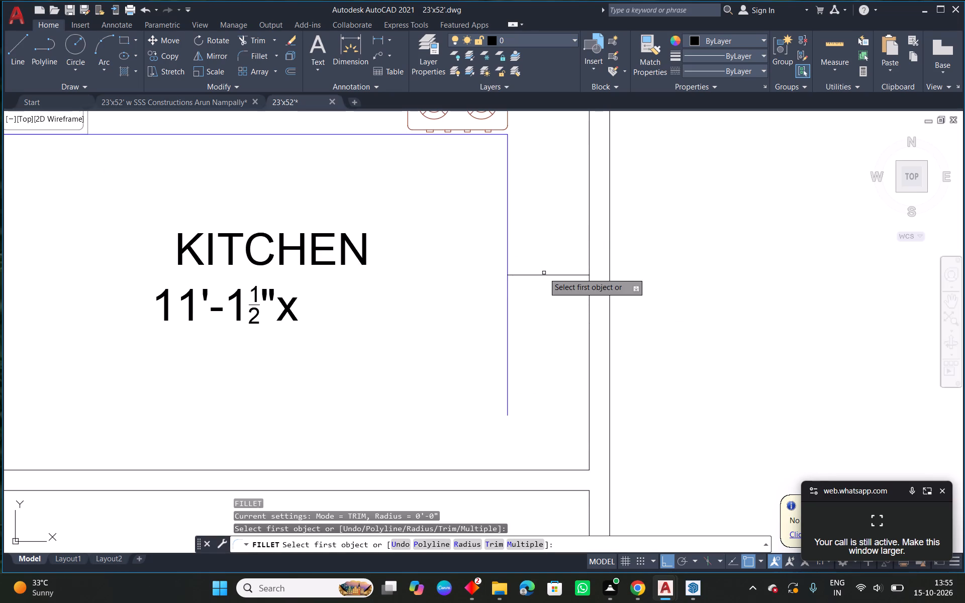
click(507, 261)
click(520, 275)
key(Escape)
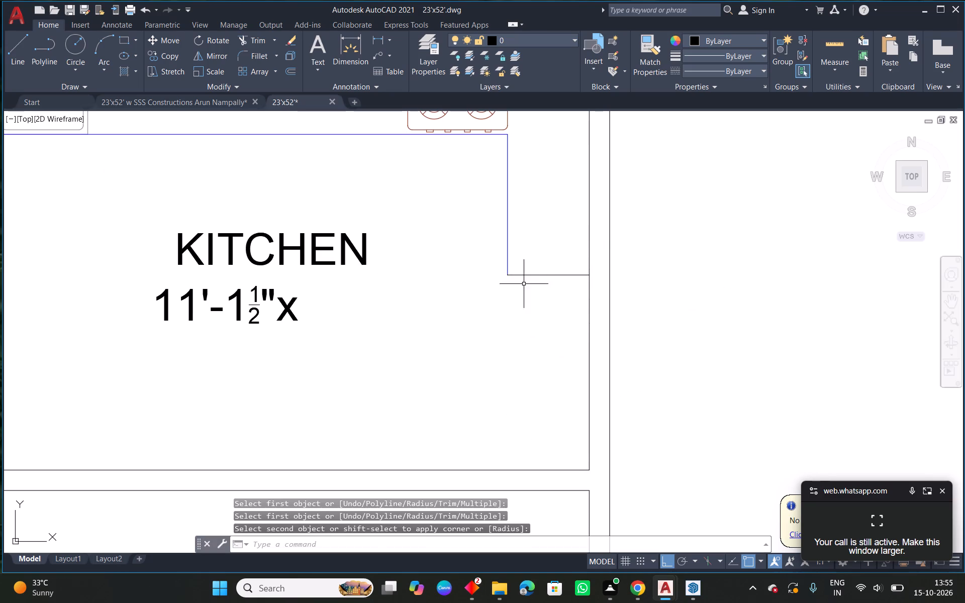
Move the side counter's edge and its closing line to the blue layer.
drag(531, 294, 529, 290)
click(507, 256)
click(569, 43)
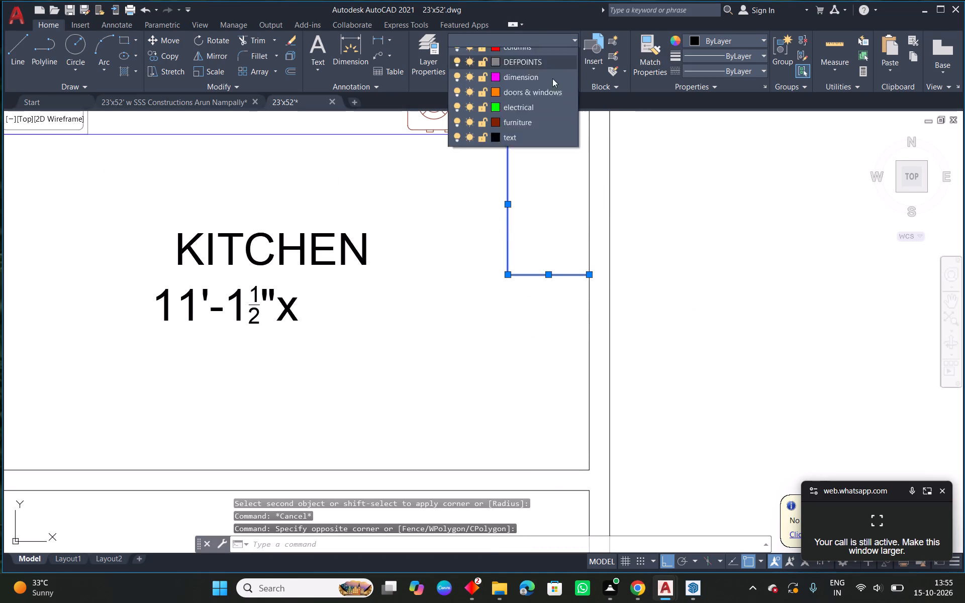
click(522, 116)
key(Escape)
scroll(560, 295, down, 1)
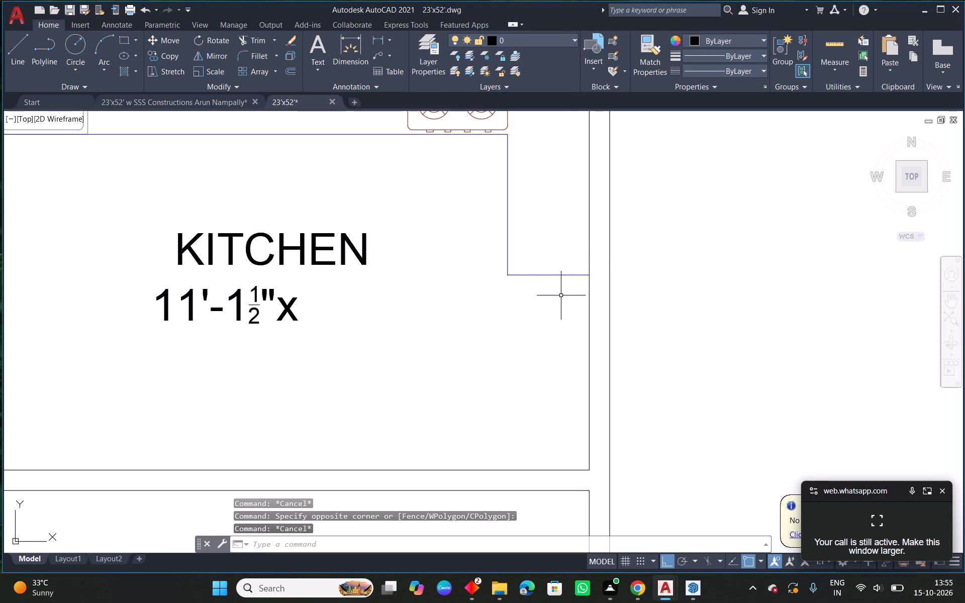
Offset the upper cross-wall line below the kitchen 10" upward for a counter.
scroll(560, 296, down, 1)
text(o)
key(space)
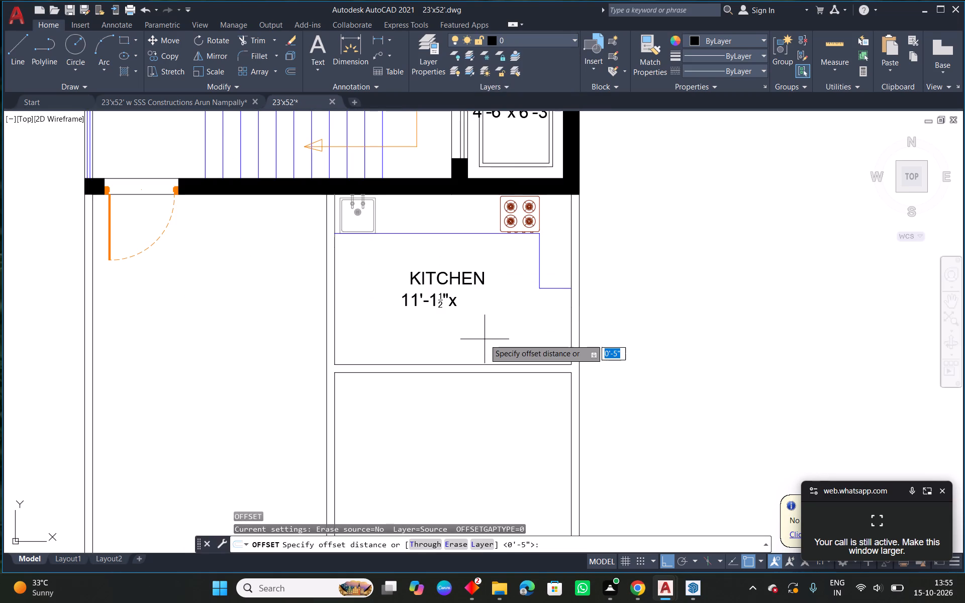
text(10")
key(Return)
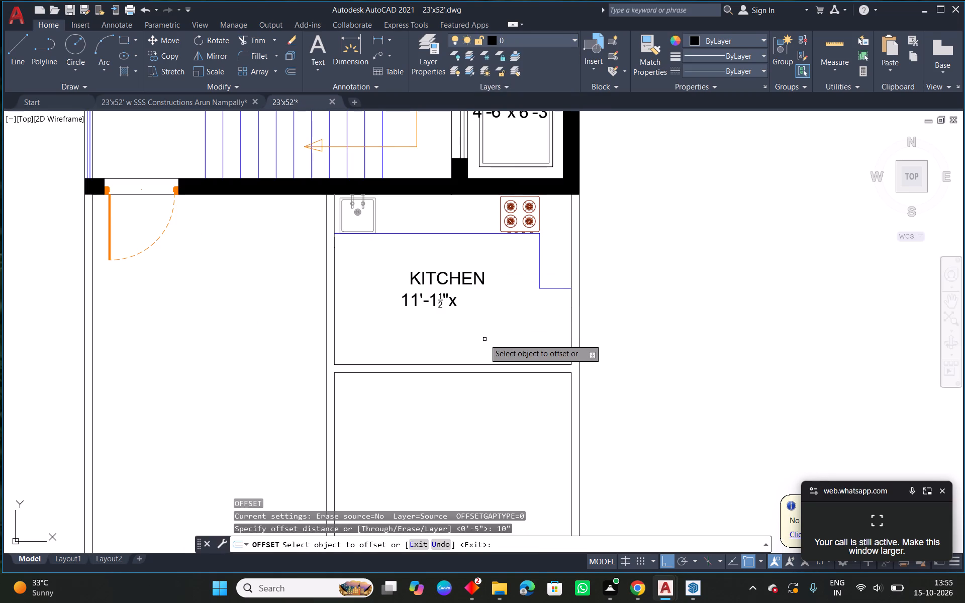
click(505, 364)
click(506, 345)
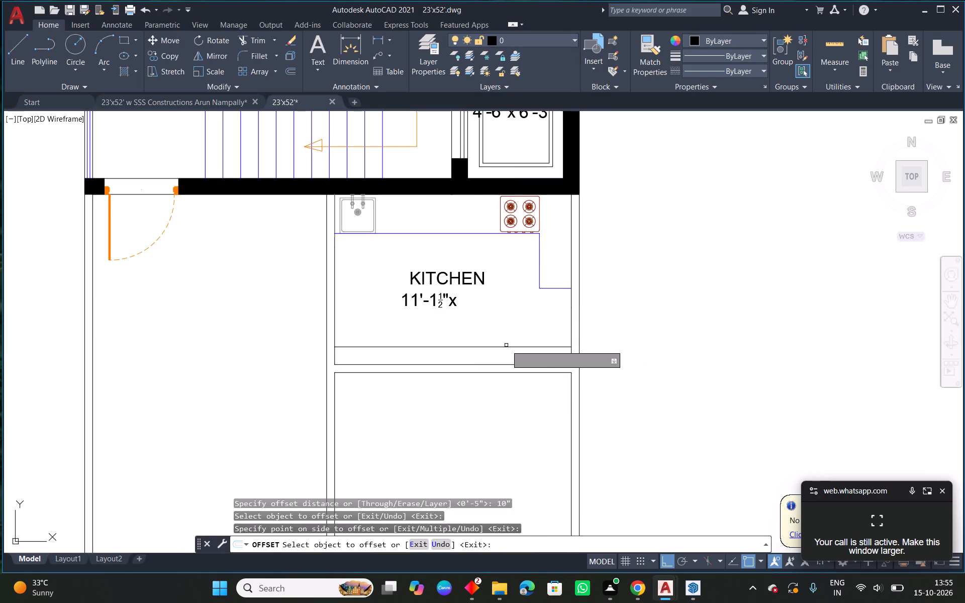
key(Escape)
Extend the central partition's right-hand line down across the cross wall's thickness.
scroll(506, 345, down, 1)
middle_drag(392, 362, 658, 347)
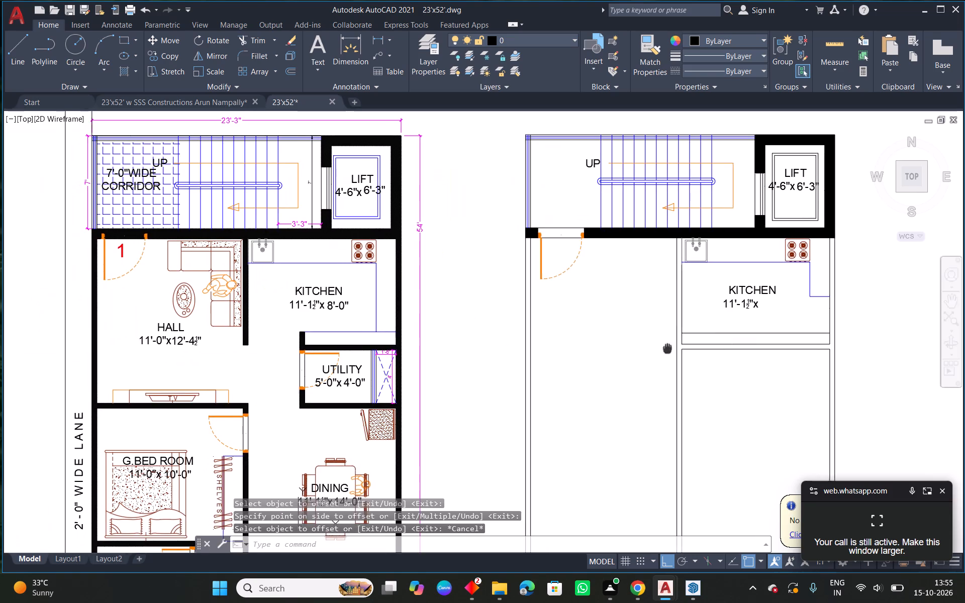
middle_drag(658, 347, 643, 347)
scroll(668, 345, up, 1)
text(ex)
key(space)
scroll(646, 341, up, 2)
drag(644, 331, 619, 329)
key(Escape)
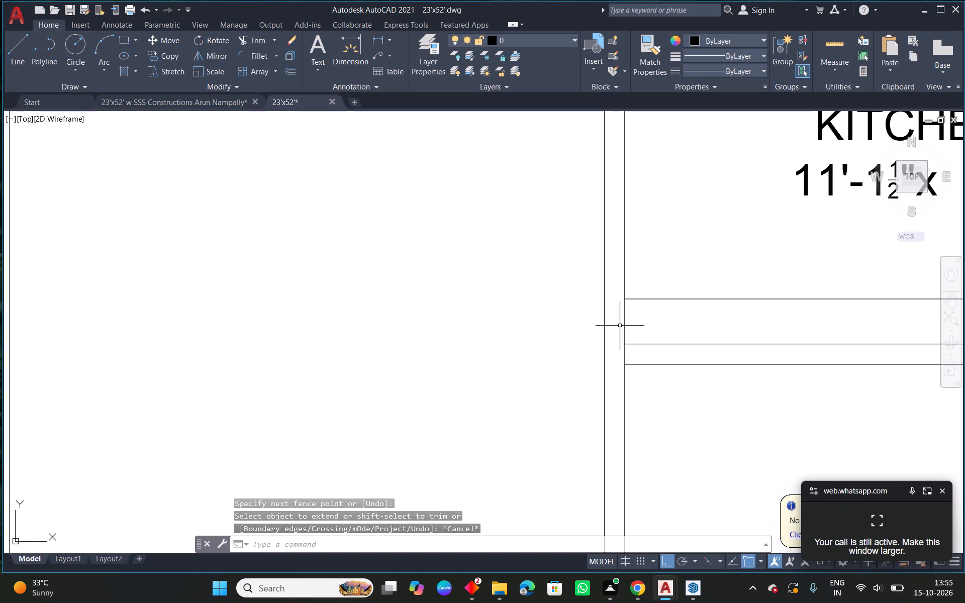
Offset the central partition's right-hand line 4' to the right into the kitchen.
scroll(620, 326, down, 1)
scroll(697, 364, down, 1)
middle_drag(746, 376, 730, 375)
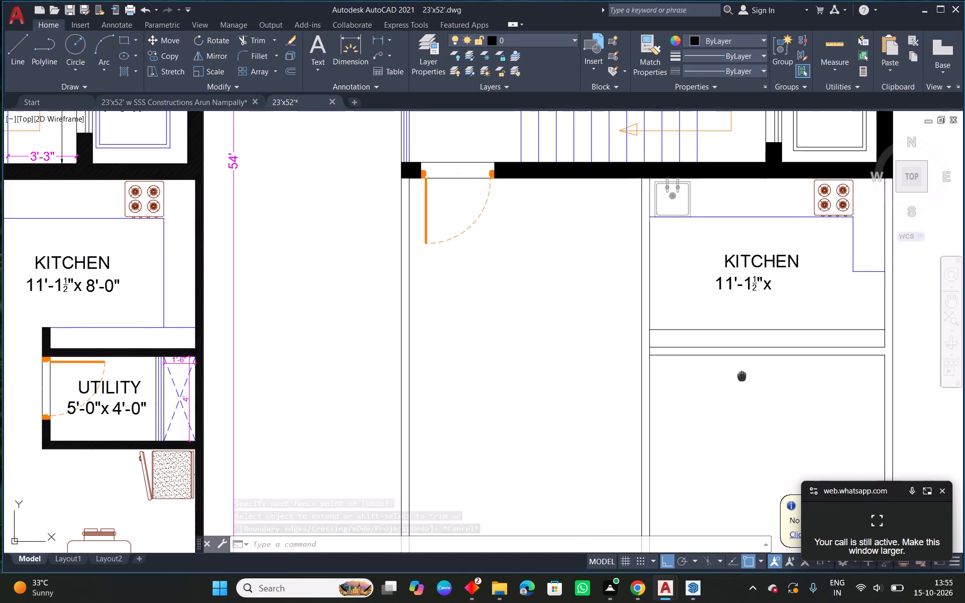
middle_drag(730, 375, 663, 371)
text(o)
key(space)
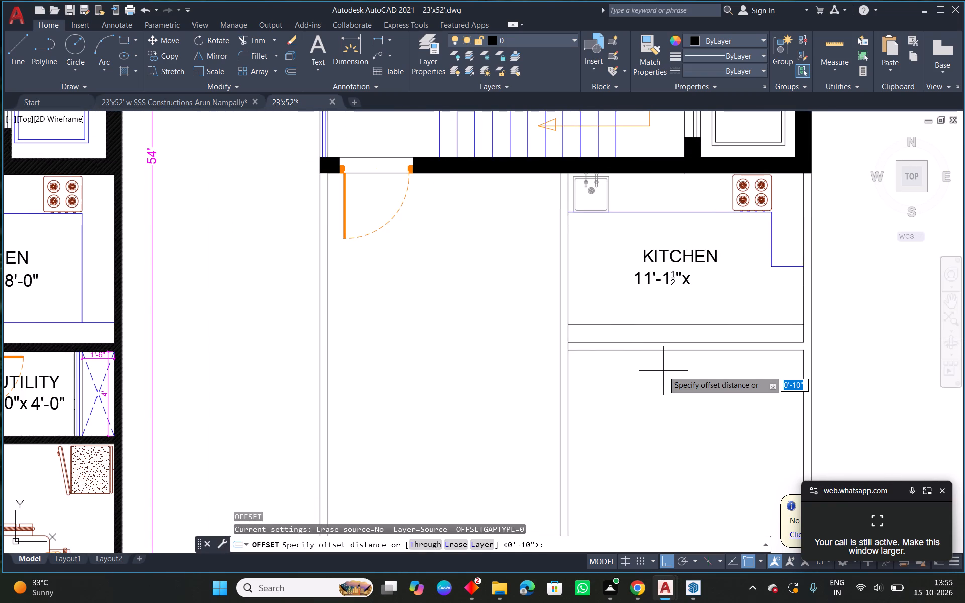
text(4'')
key(BackSpace)
key(Return)
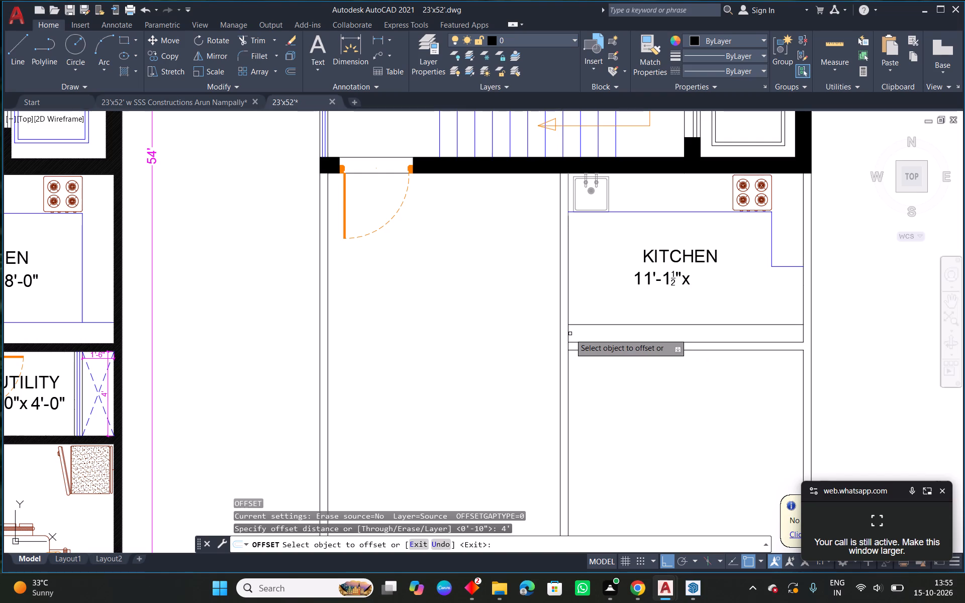
click(568, 335)
click(681, 333)
key(Escape)
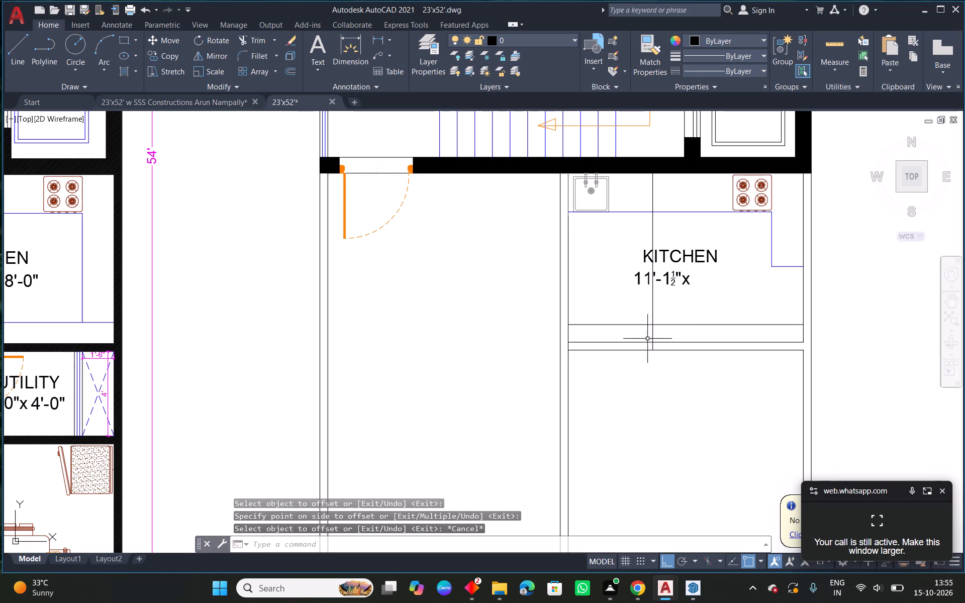
Trim the cross-wall and 10" counter lines left of the 4' offset line, and remove that line's part above the counter.
text(tr)
key(space)
key(space)
drag(619, 368, 619, 319)
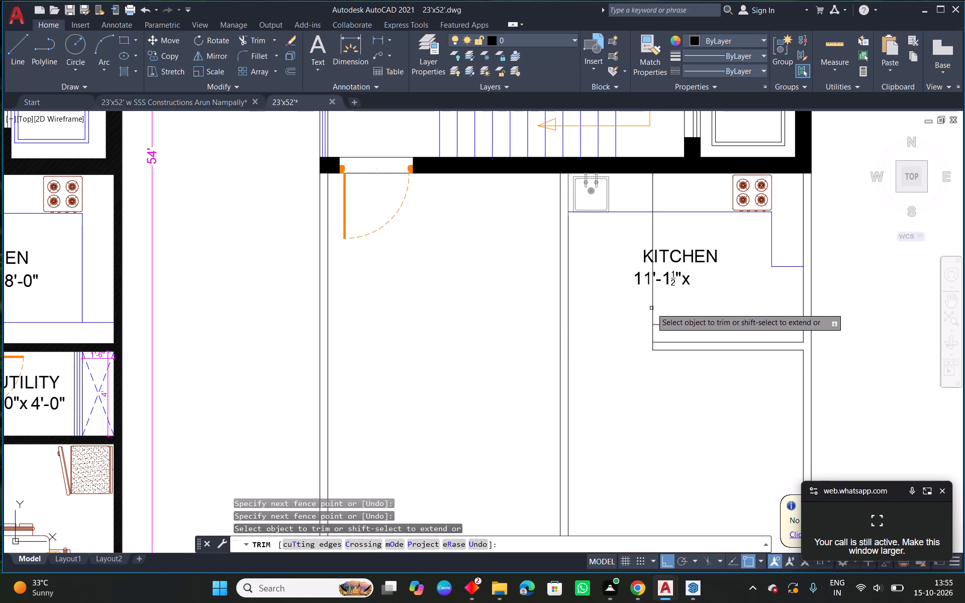
click(651, 308)
key(Escape)
drag(664, 197, 654, 193)
click(650, 193)
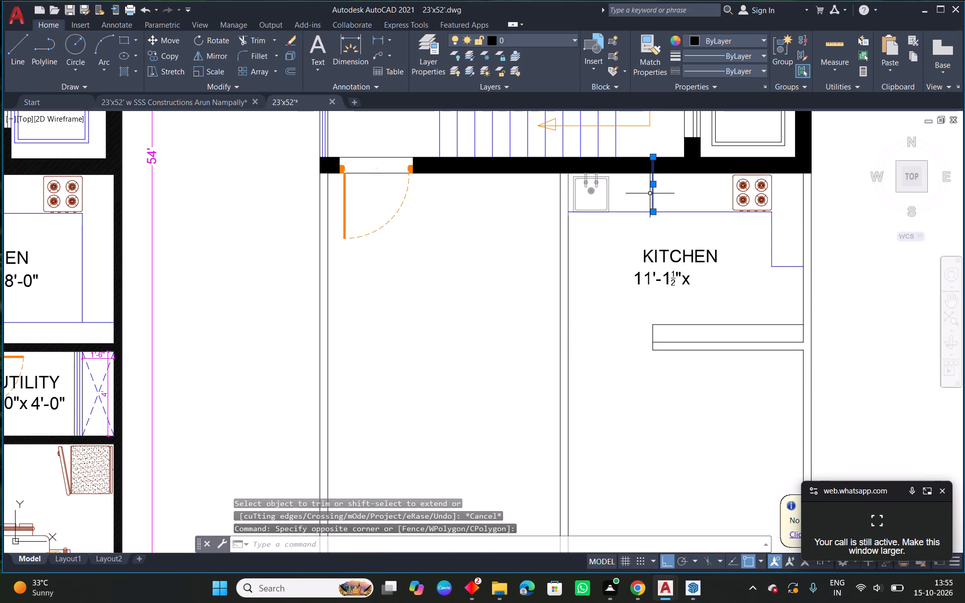
key(Delete)
Trim the vertical end line between the two cross-wall lines, leaving only the counter's end.
middle_drag(683, 374, 632, 356)
scroll(602, 318, up, 2)
click(611, 315)
click(597, 283)
key(Escape)
scroll(609, 328, up, 2)
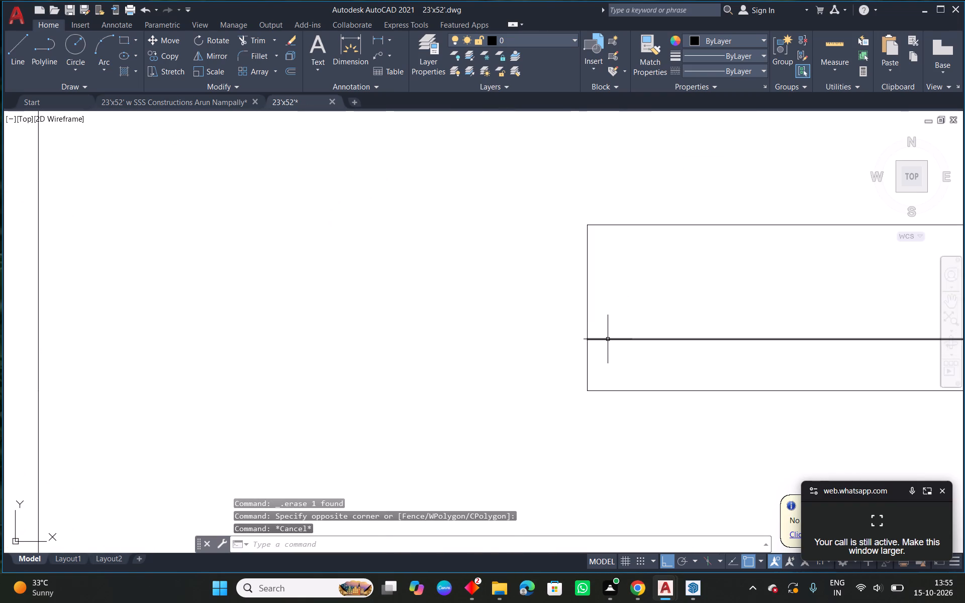
key(t)
key(r)
key(space)
key(space)
click(588, 367)
key(Escape)
scroll(599, 350, down, 2)
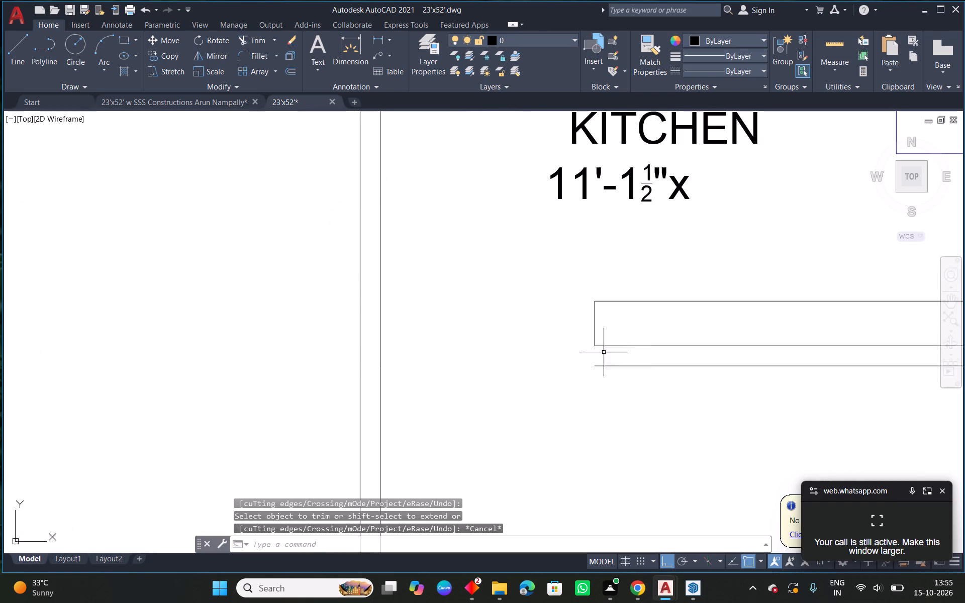
Draw a separate vertical line closing the free end of the cross wall.
middle_drag(708, 379, 580, 351)
key(l)
key(space)
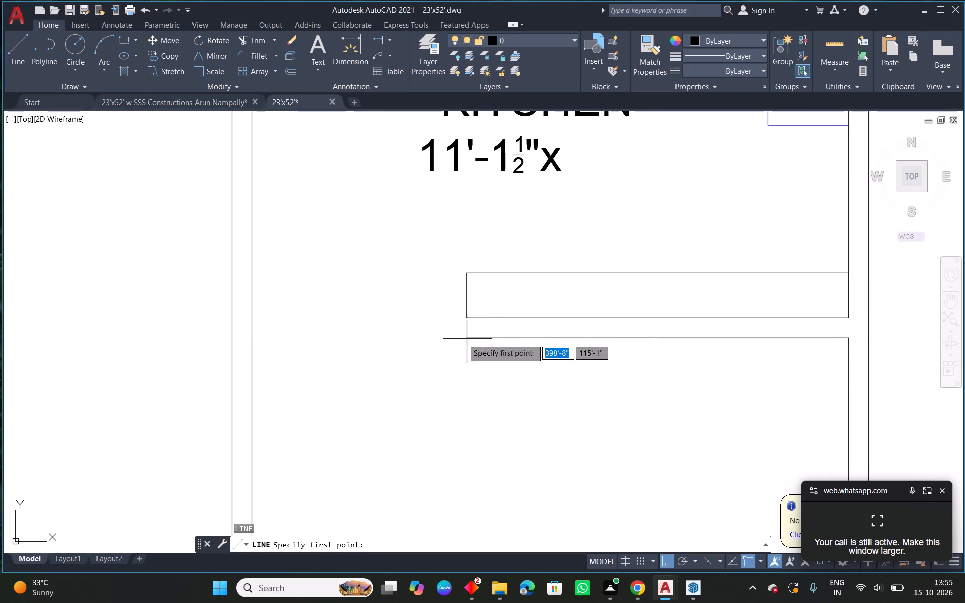
click(466, 340)
click(465, 314)
key(Escape)
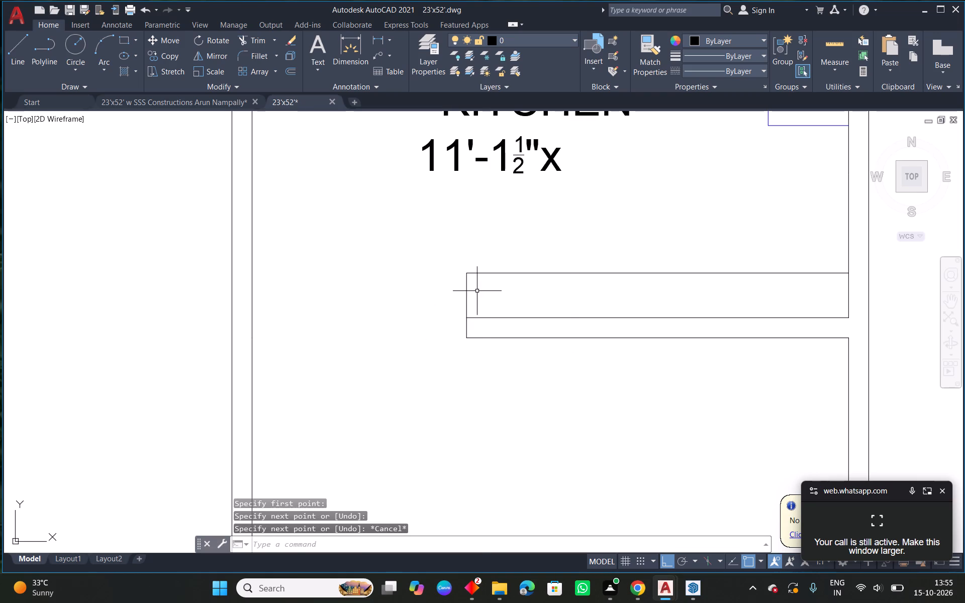
Move the 10" counter's top and end lines to the blue layer.
click(478, 291)
click(450, 268)
click(529, 39)
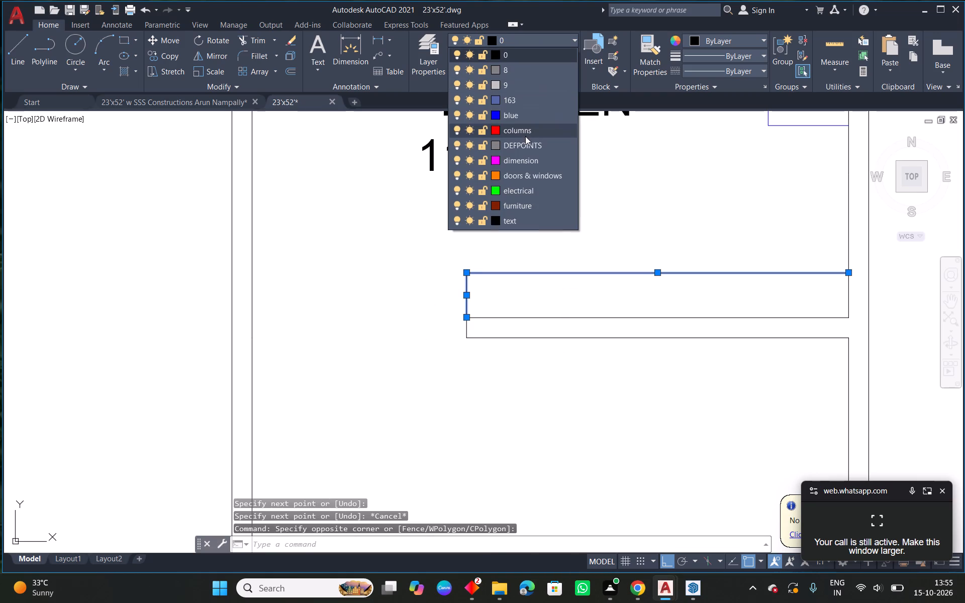
click(516, 119)
key(Escape)
Dimension the kitchen's depth from the cross wall's upper line to the thick wall below the lift.
scroll(632, 298, down, 1)
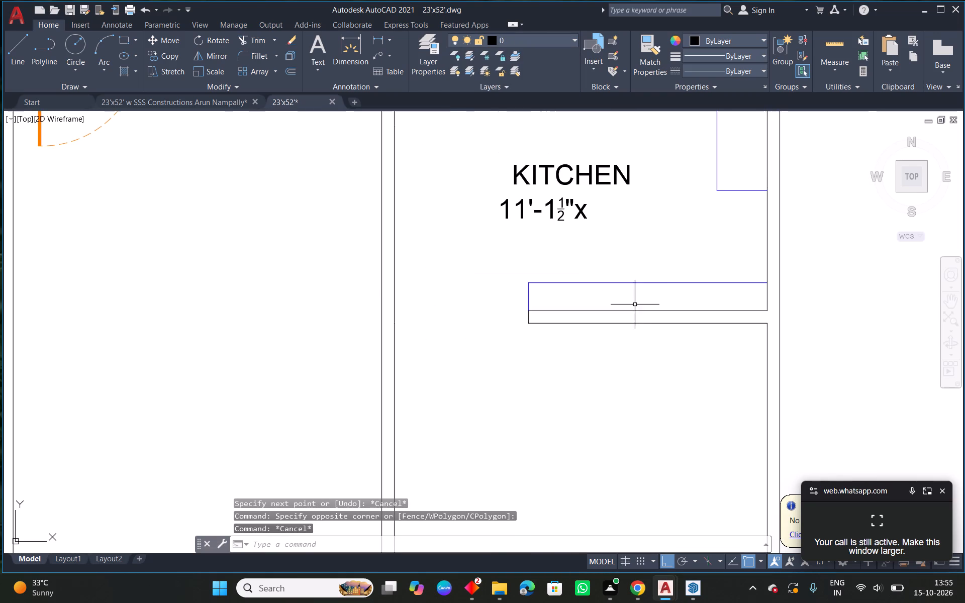
scroll(651, 309, down, 1)
scroll(577, 269, down, 2)
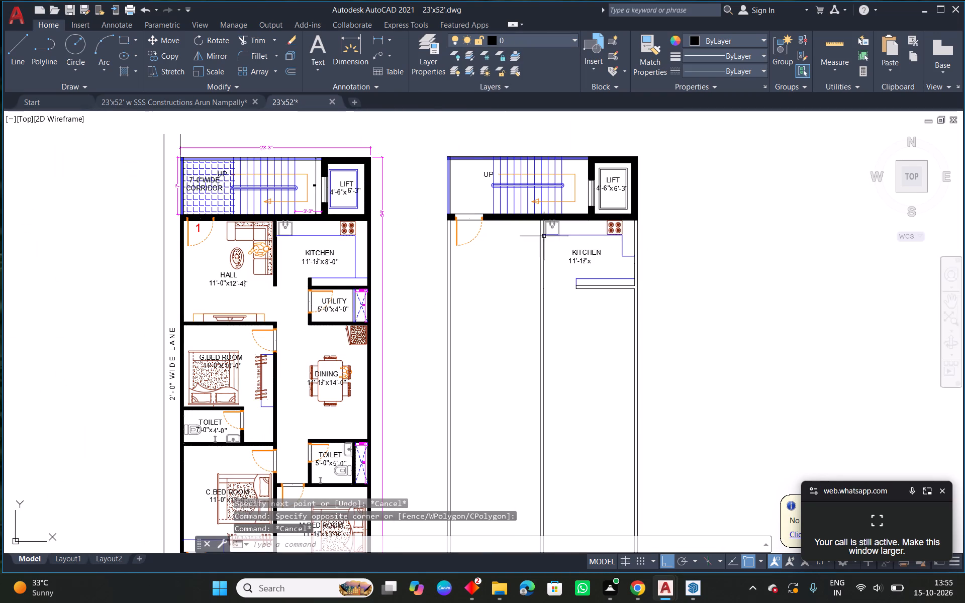
click(354, 49)
scroll(644, 241, up, 2)
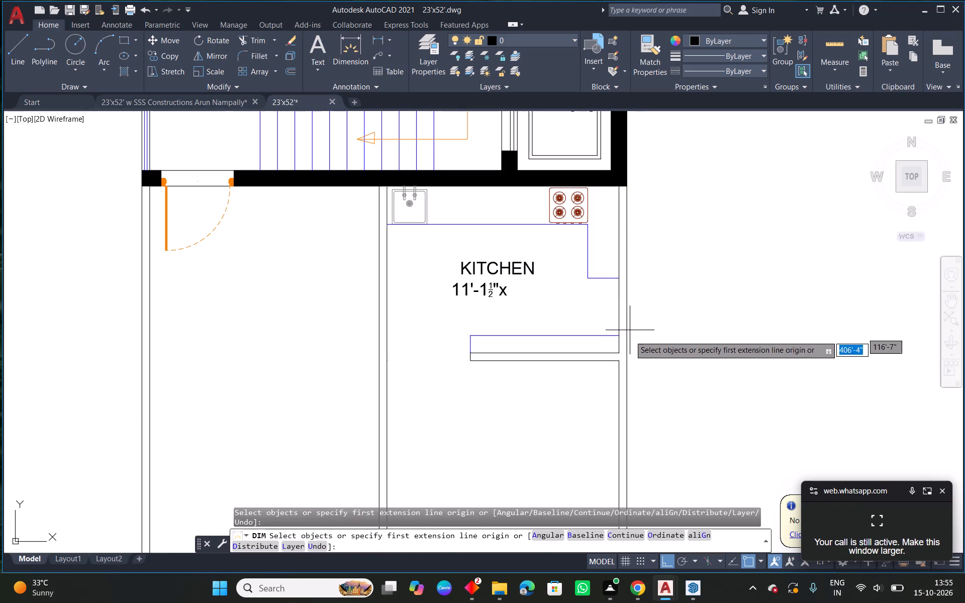
scroll(620, 354, up, 1)
click(620, 354)
middle_drag(614, 183, 609, 327)
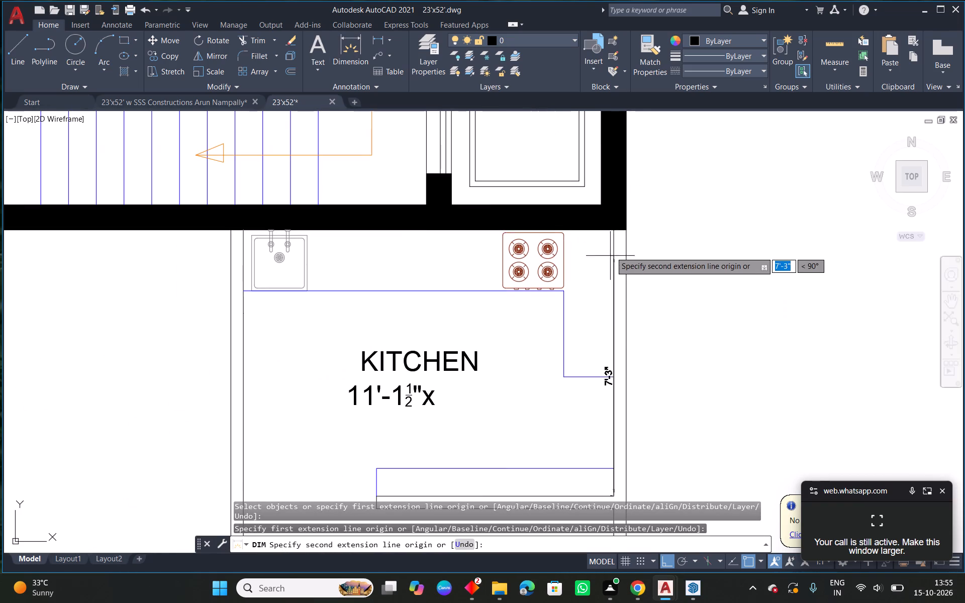
click(614, 227)
click(524, 224)
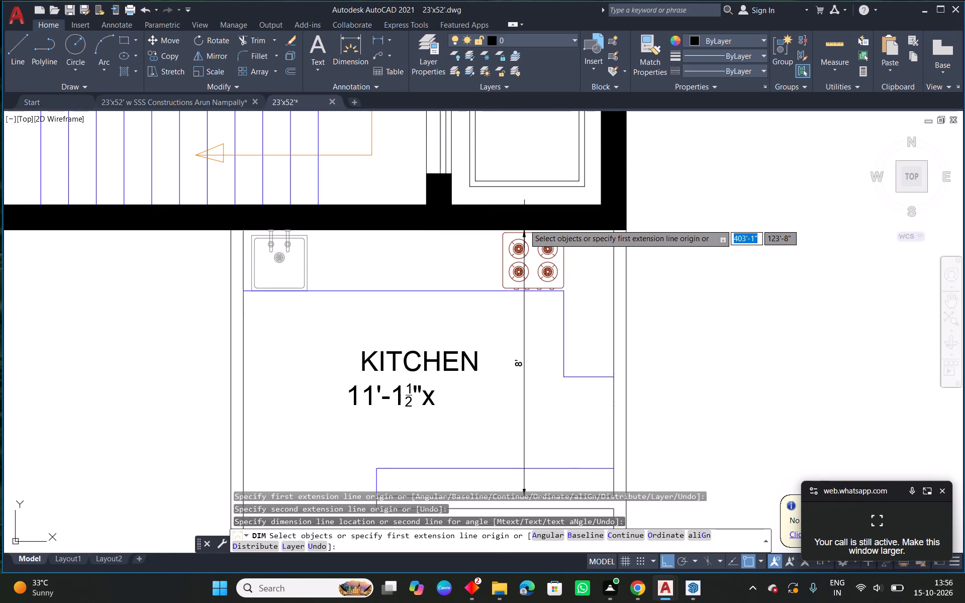
Match the kitchen depth dimension's properties to the existing 11'-1½" size text.
key(Escape)
text(ma)
key(space)
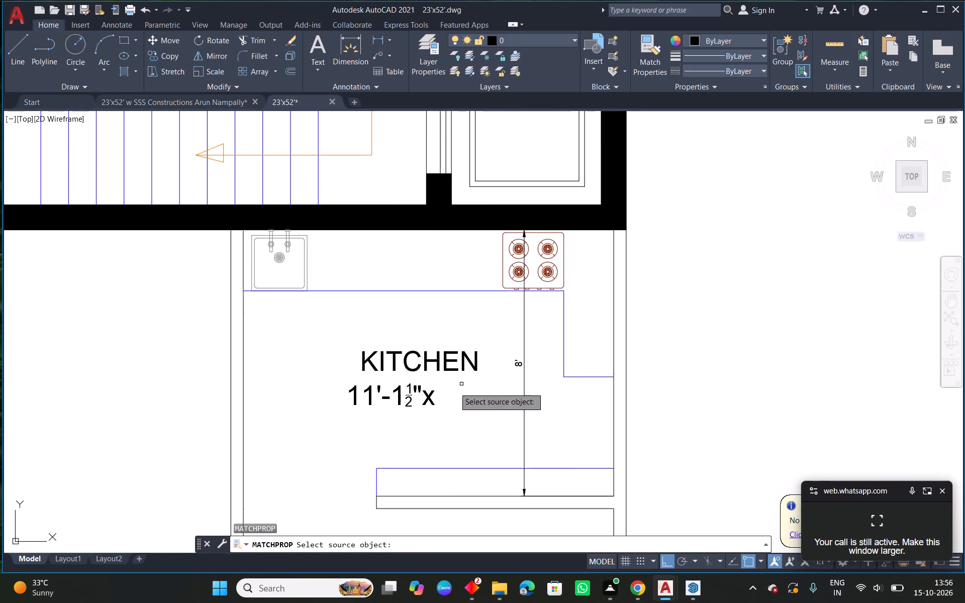
click(408, 406)
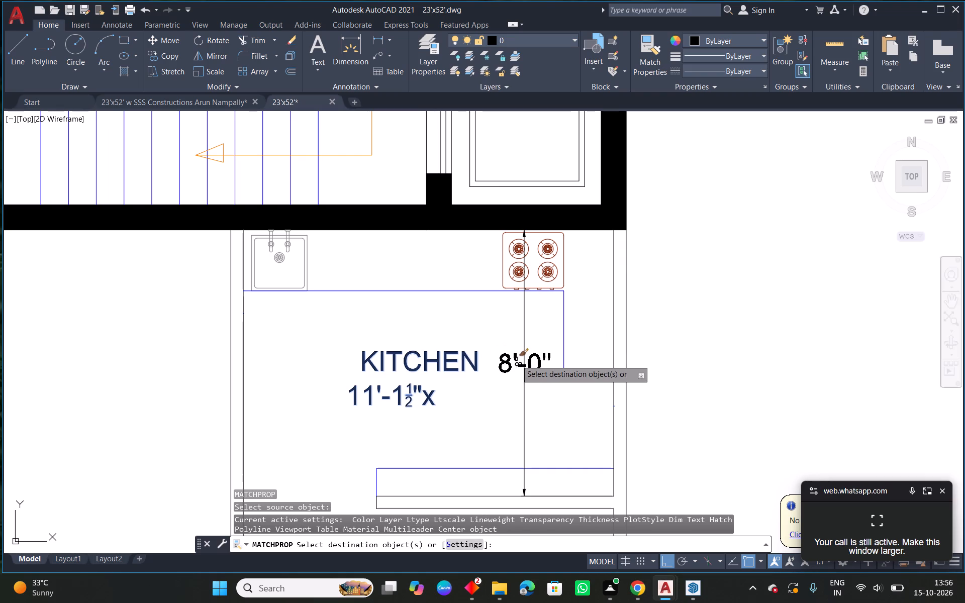
click(518, 363)
key(Escape)
With ortho off, move the 8'-0" dimension text beside the 11'-1½"x text below the KITCHEN label.
middle_drag(536, 373, 608, 302)
scroll(593, 302, up, 1)
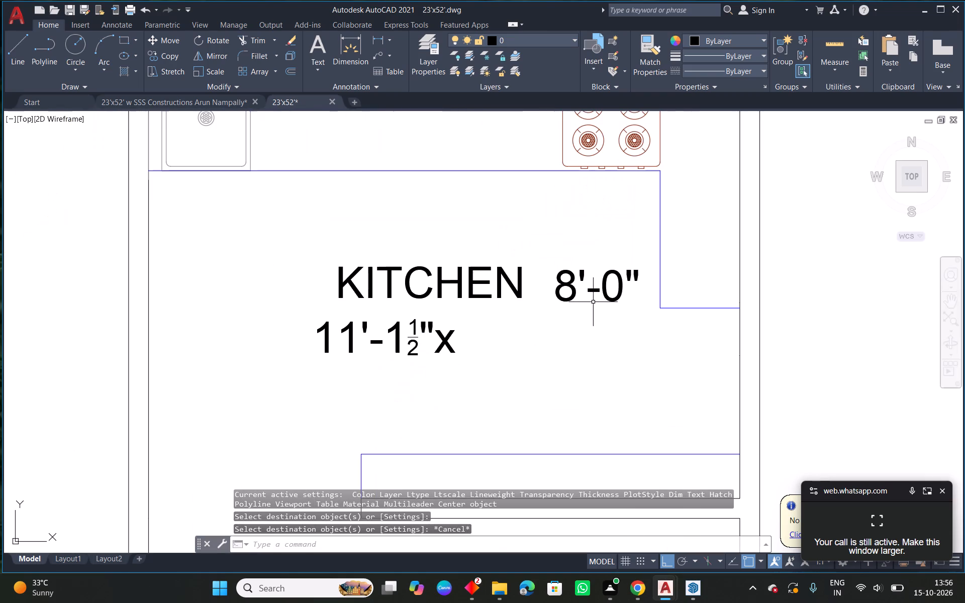
click(573, 289)
click(596, 288)
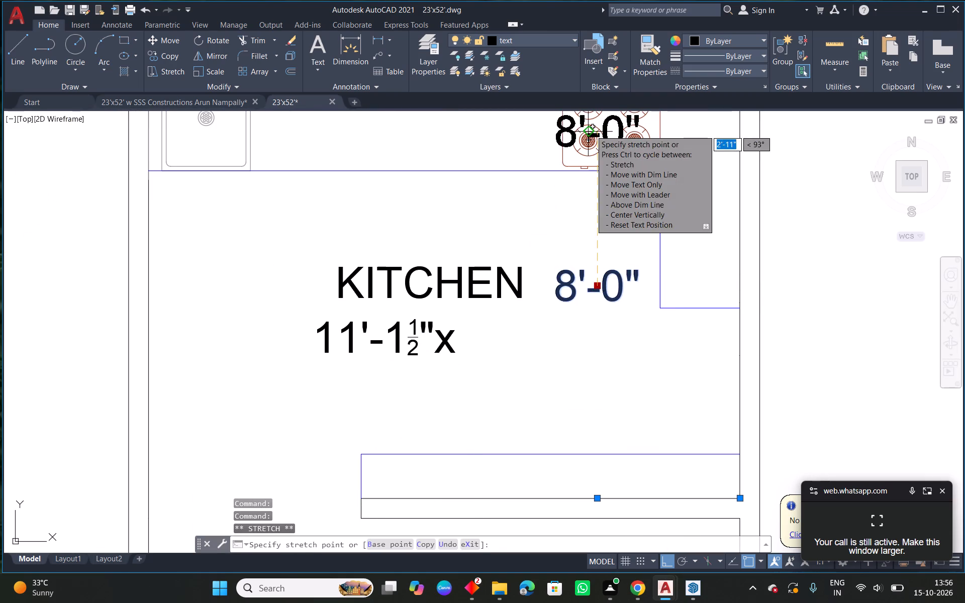
click(667, 562)
scroll(521, 354, up, 1)
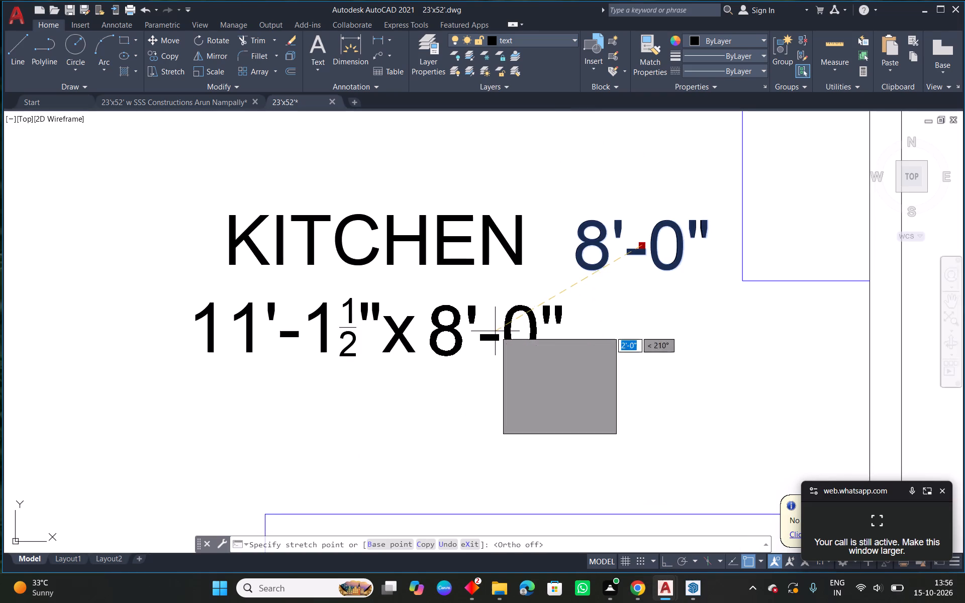
click(495, 331)
key(Escape)
scroll(547, 340, down, 2)
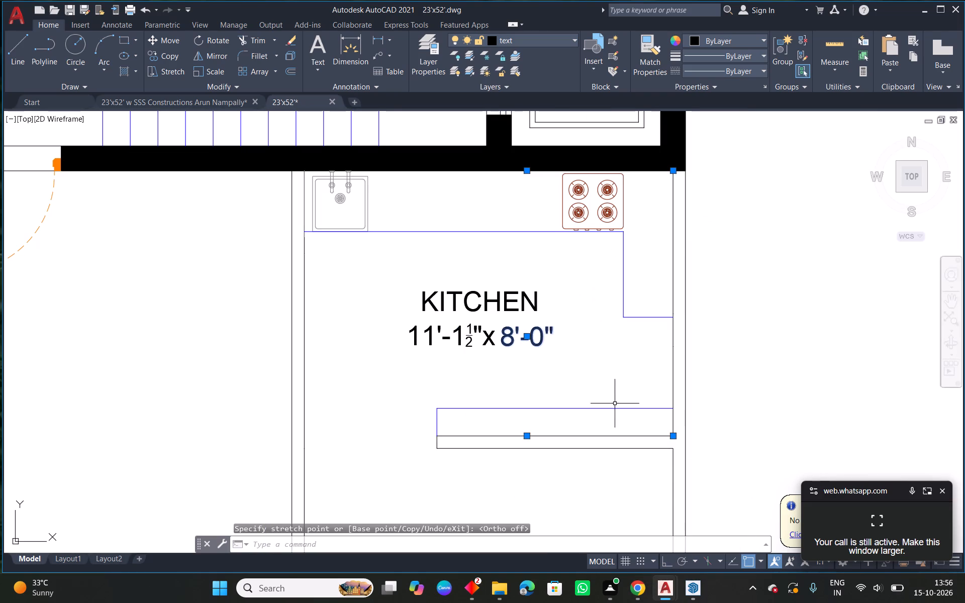
Switch to SketchUp, examine the row of cubes and pyramids from several angles, and return to the 23'x52' AutoCAD drawing.
click(686, 584)
click(736, 522)
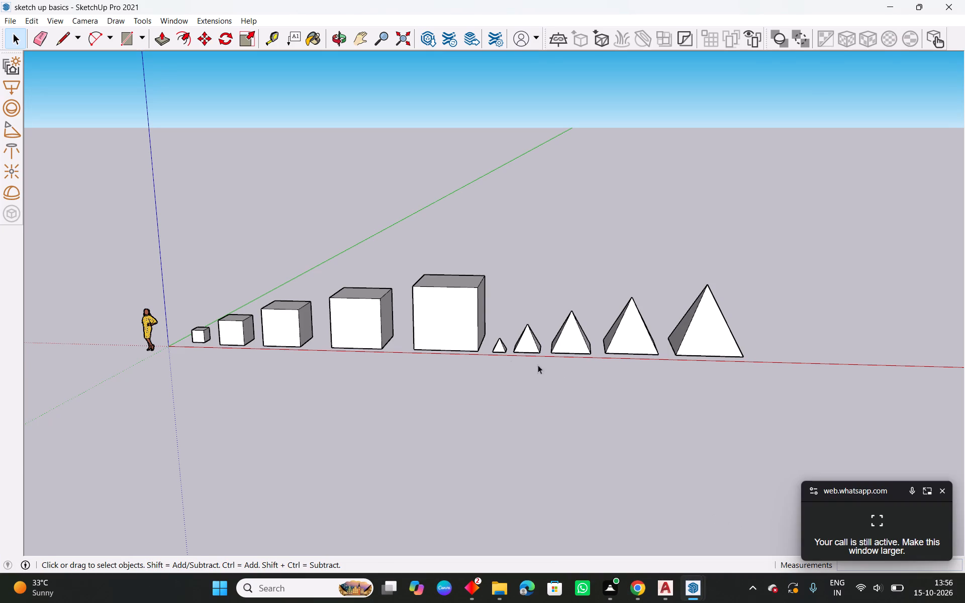
middle_drag(401, 337, 479, 411)
scroll(432, 304, up, 4)
middle_drag(351, 339, 401, 355)
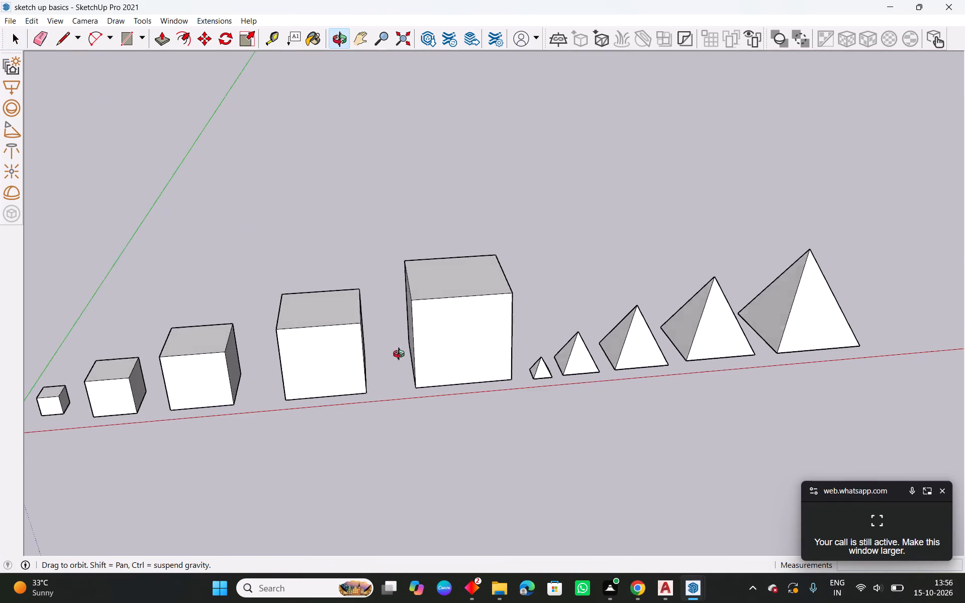
middle_drag(401, 355, 565, 407)
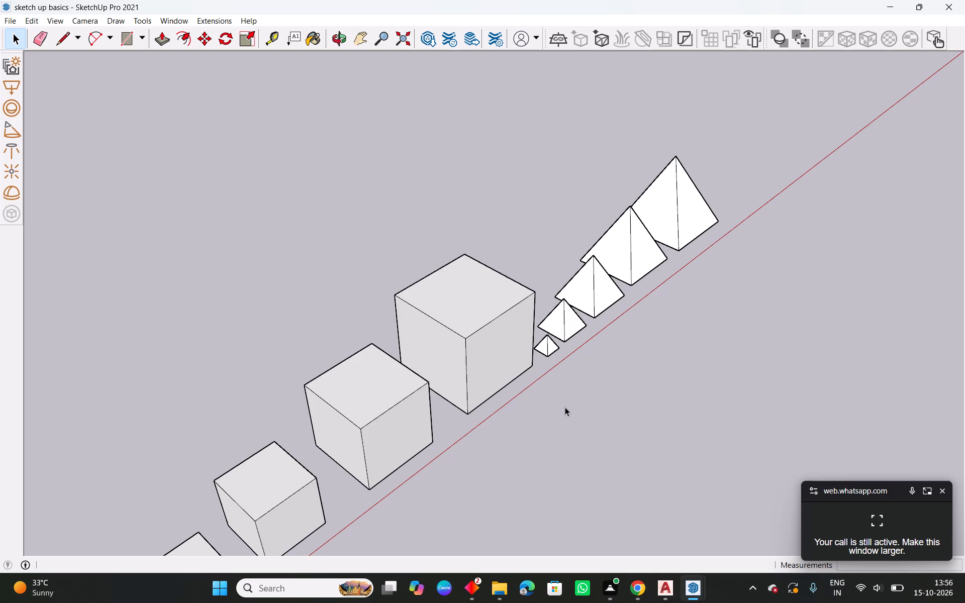
middle_drag(498, 415, 584, 374)
middle_drag(637, 488, 505, 422)
scroll(414, 340, up, 3)
middle_drag(628, 381, 502, 428)
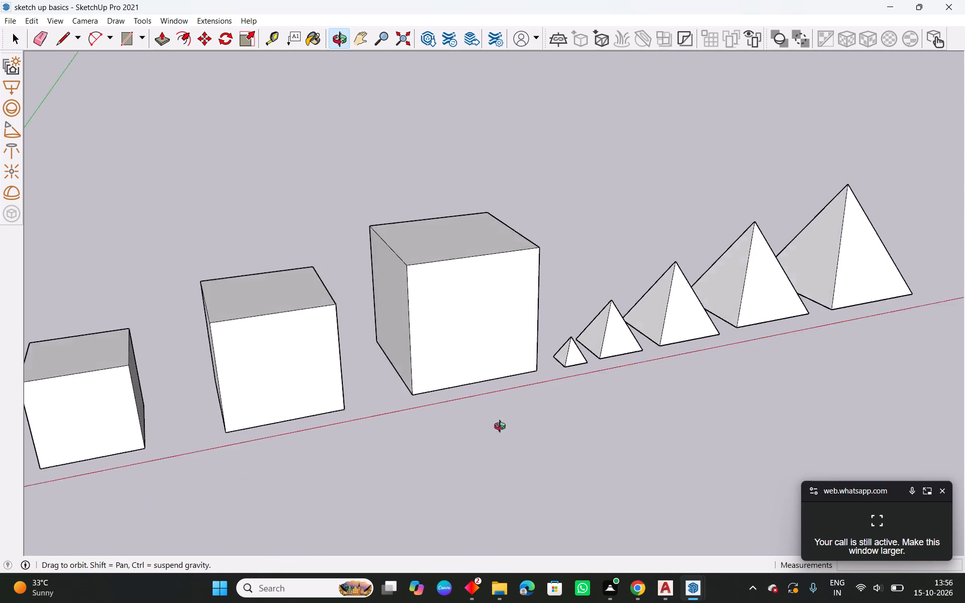
middle_drag(502, 428, 477, 445)
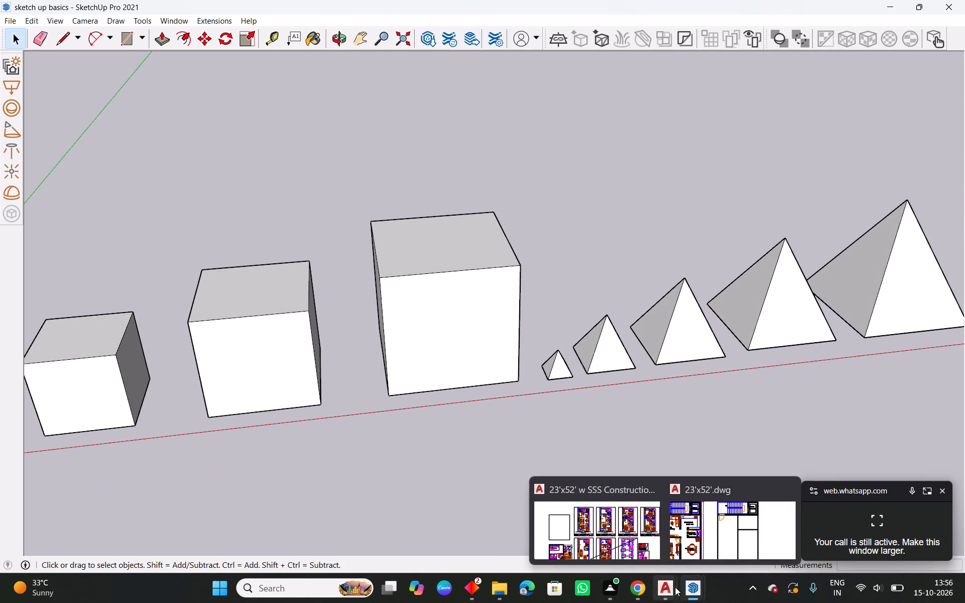
click(736, 545)
Examine the area below the new kitchen against the reference plan's utility room and shaft.
key(Escape)
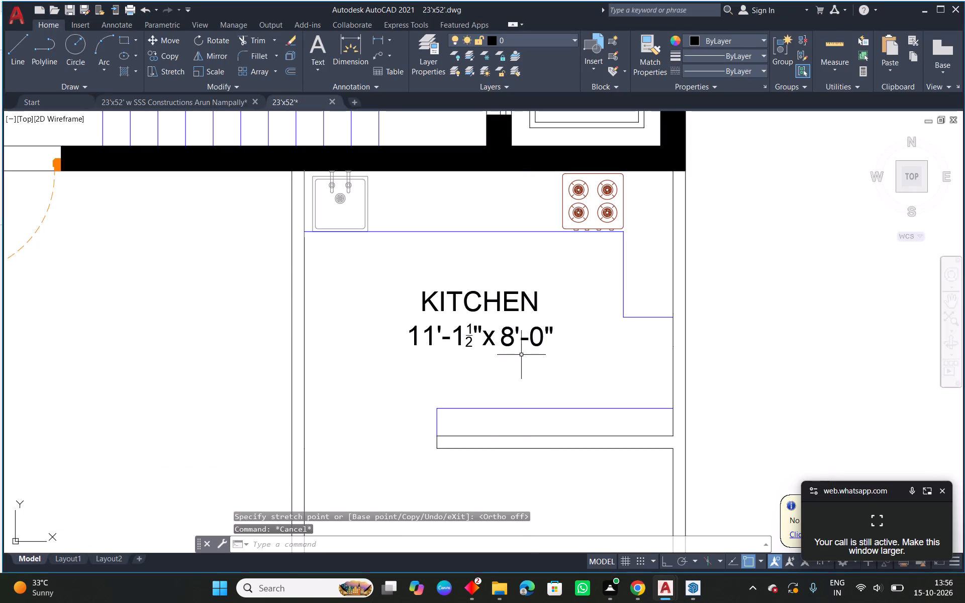
key(Escape)
scroll(684, 445, up, 2)
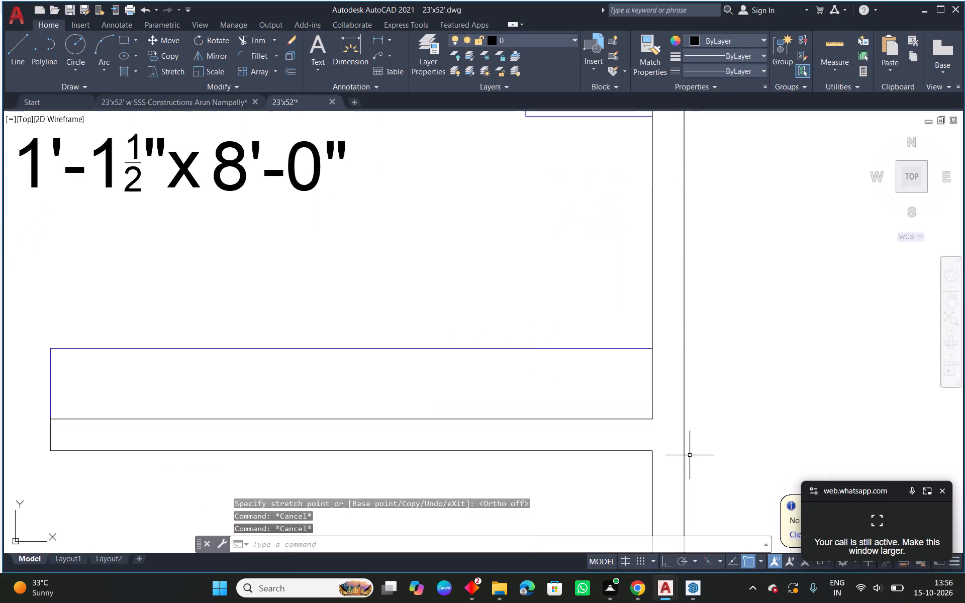
scroll(690, 455, up, 1)
scroll(648, 436, down, 4)
scroll(565, 426, down, 1)
middle_drag(586, 481, 659, 368)
middle_drag(479, 311, 497, 292)
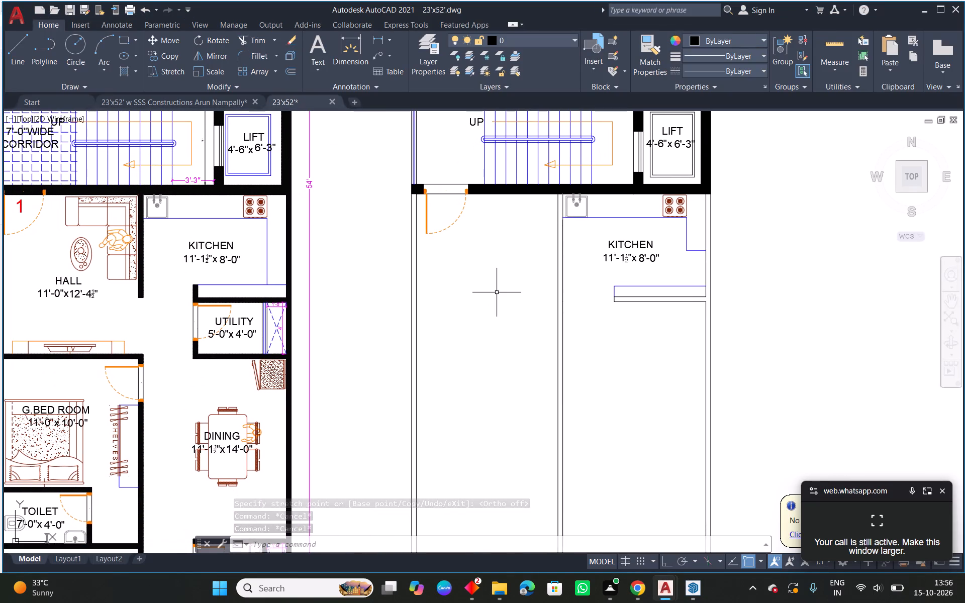
key(Escape)
key(Escape)
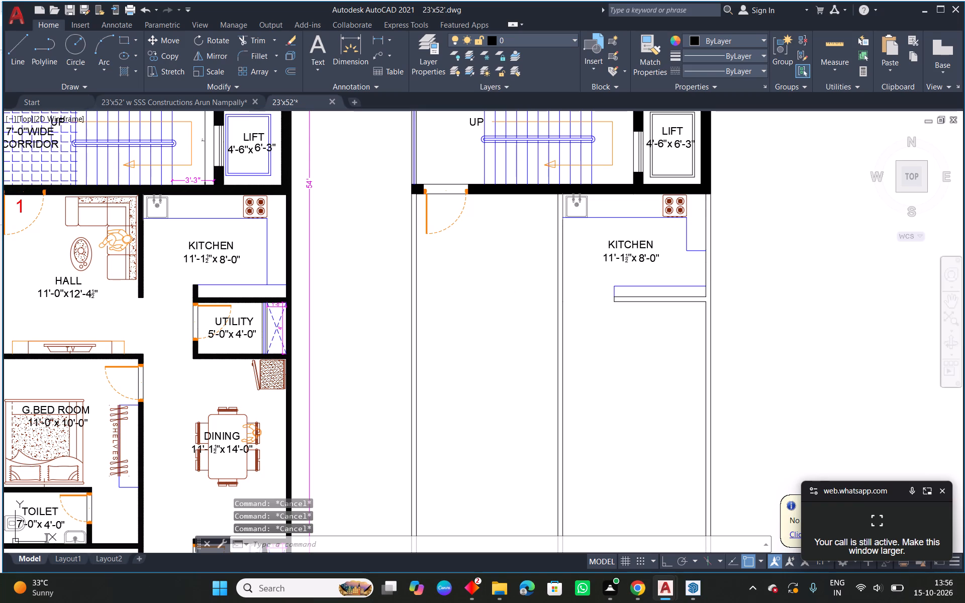
scroll(301, 305, up, 2)
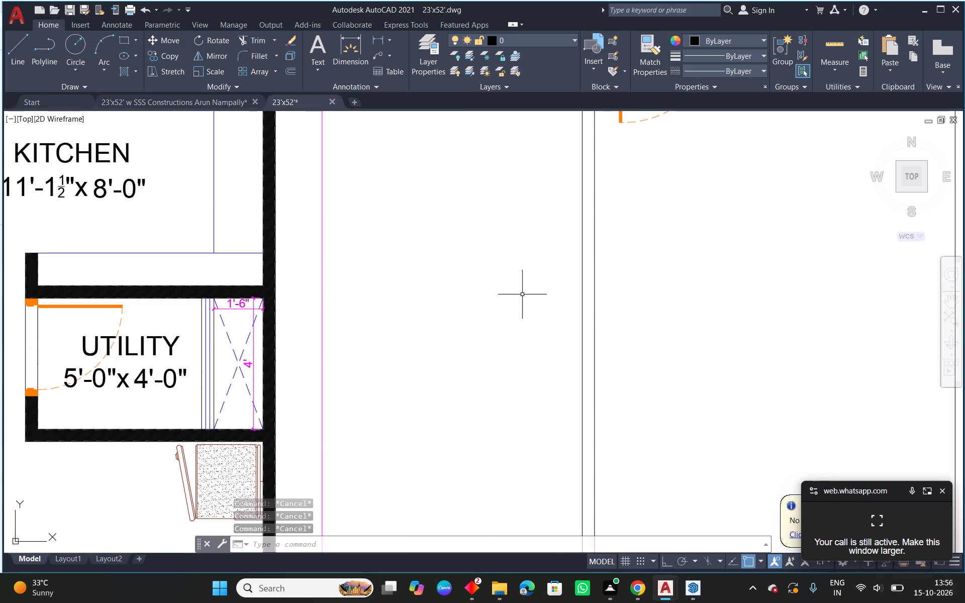
scroll(522, 294, down, 1)
middle_drag(699, 338, 360, 303)
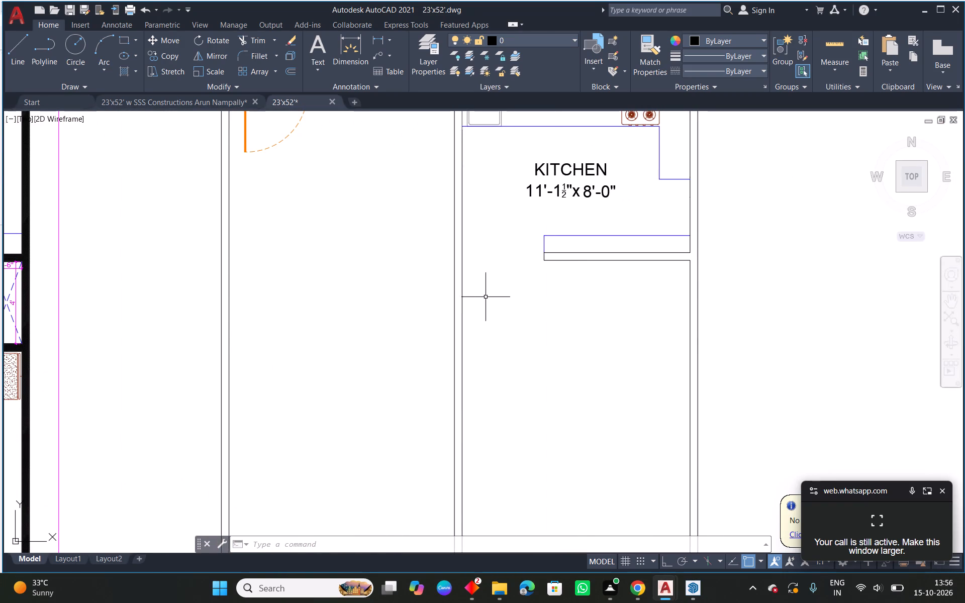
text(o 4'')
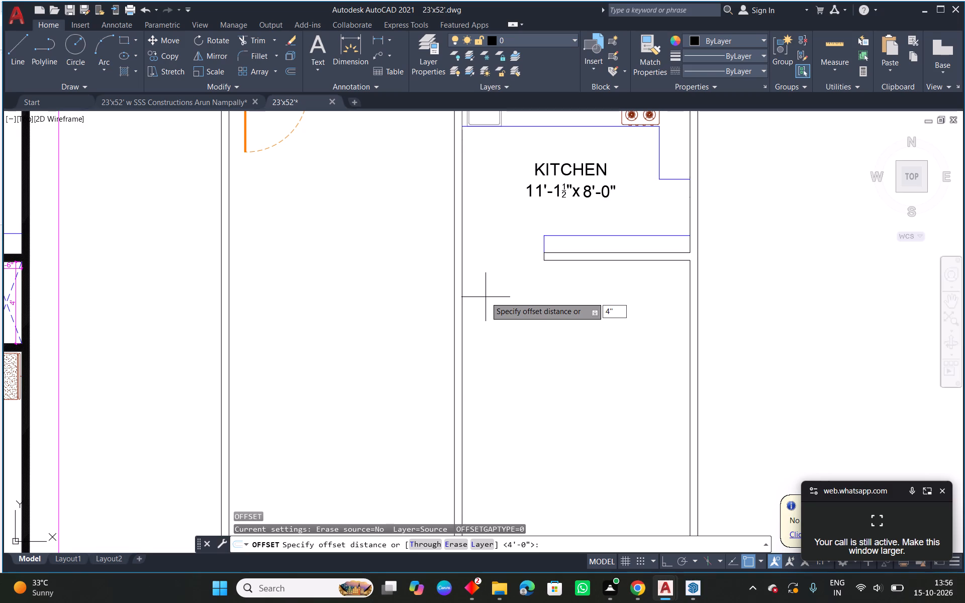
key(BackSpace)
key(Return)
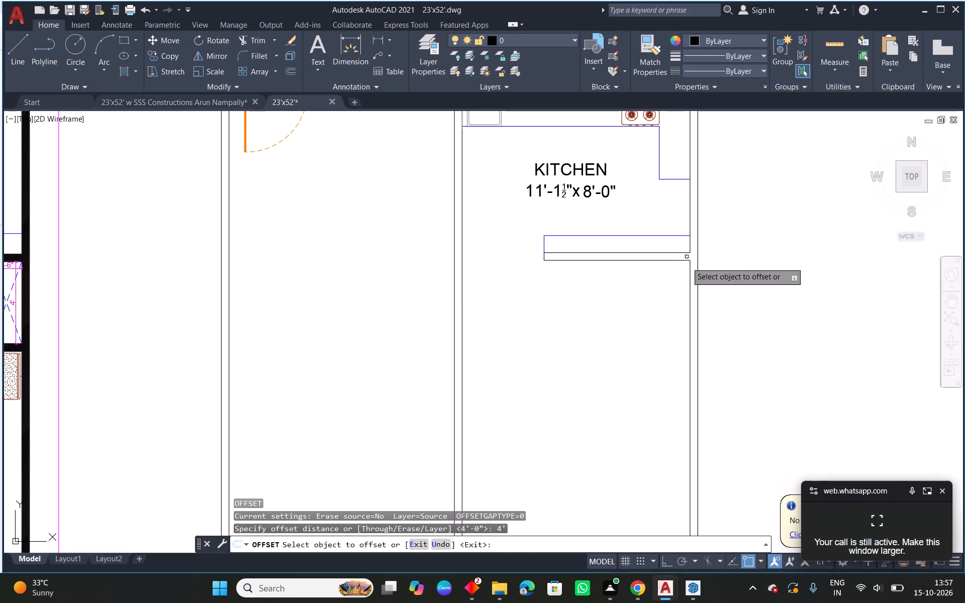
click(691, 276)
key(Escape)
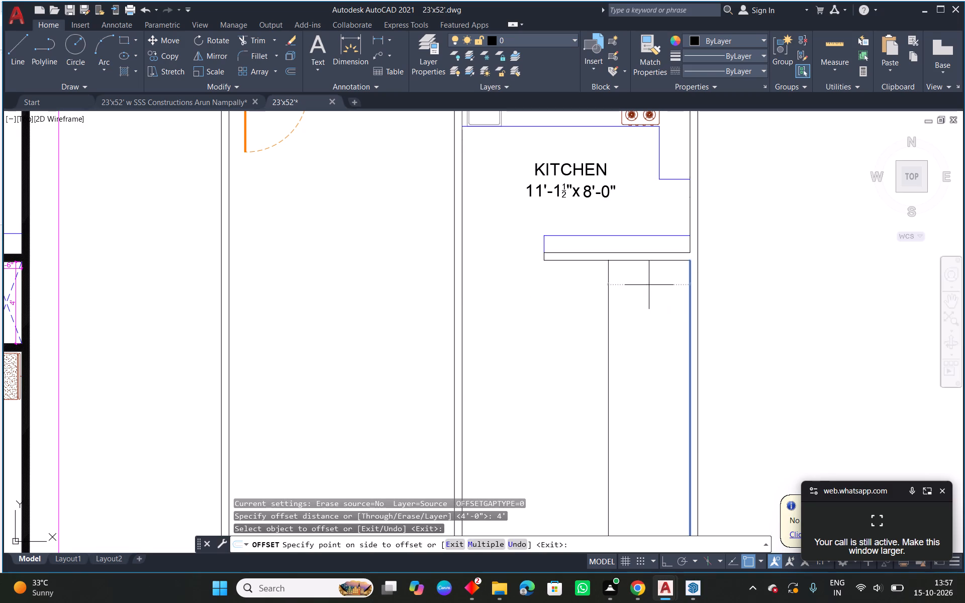
Offset the outer wall's inner line below the kitchen cross wall 1'6" into the plan, following the reference utility shaft.
scroll(661, 293, down, 2)
scroll(399, 325, up, 3)
middle_drag(447, 165, 322, 219)
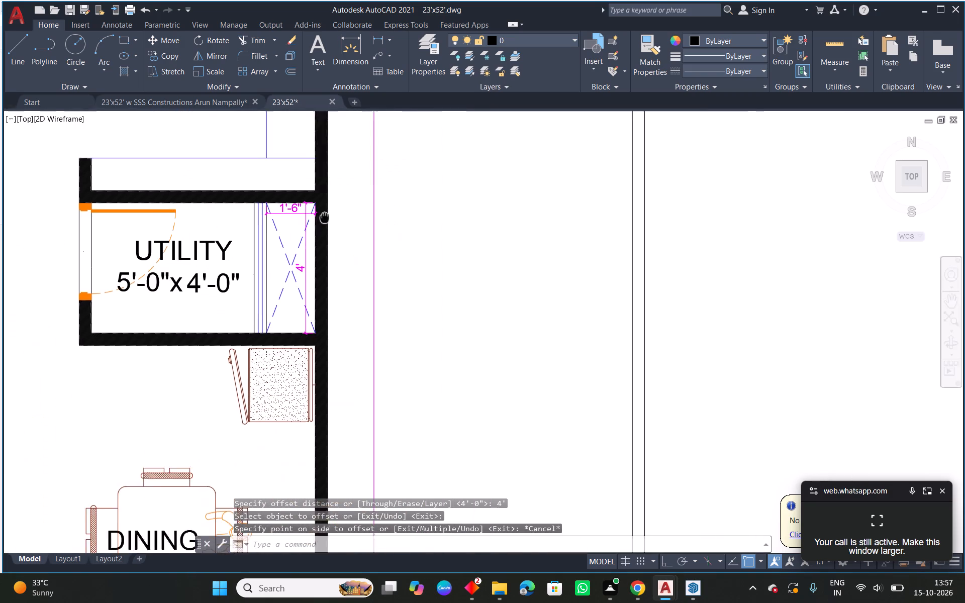
scroll(325, 223, down, 2)
middle_drag(699, 287, 595, 300)
key(Escape)
text(o 1'')
key(BackSpace)
text(6")
key(Return)
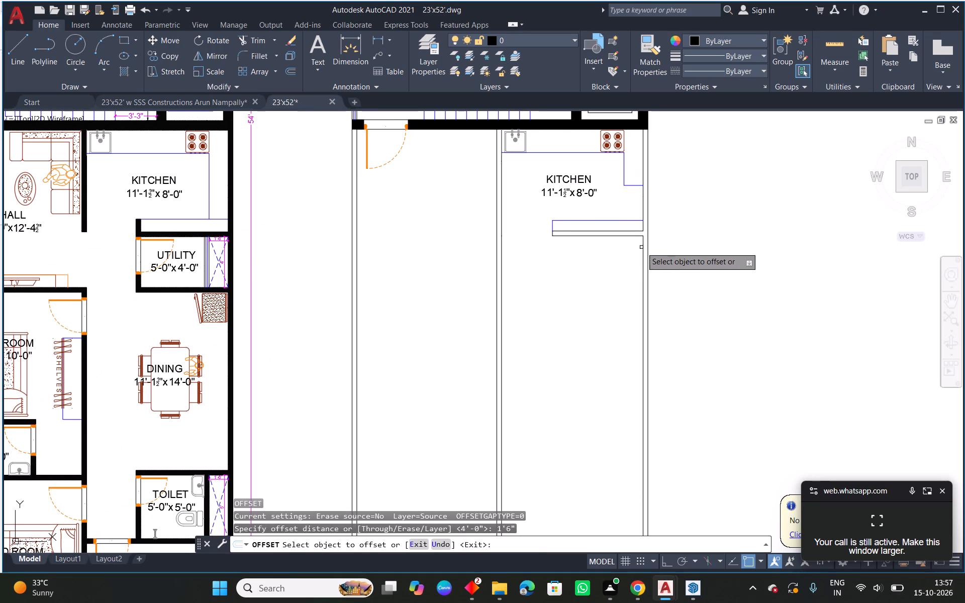
click(643, 247)
click(623, 254)
key(Escape)
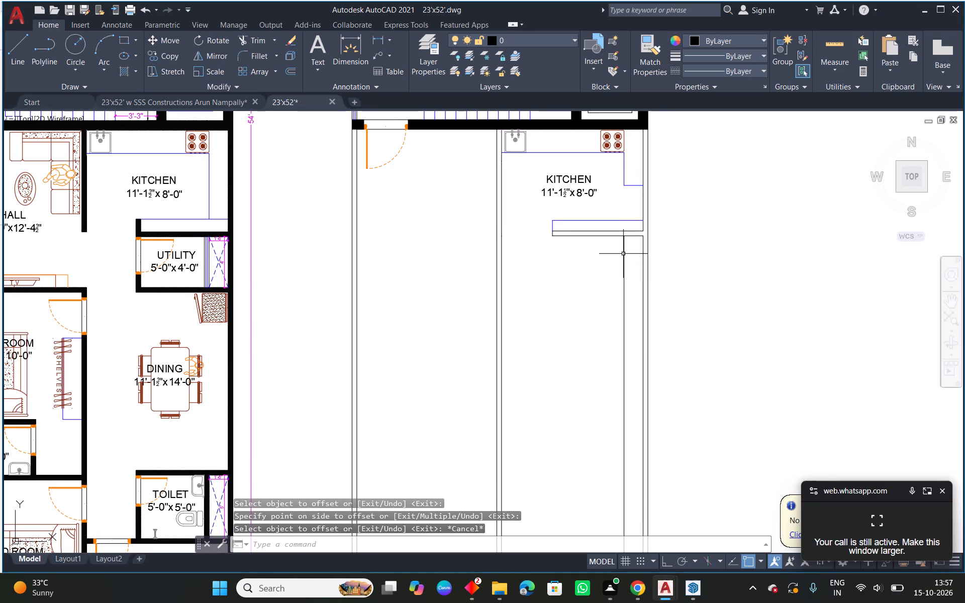
Offset the kitchen cross wall's lower line 4' downward to set the shaft's length.
text(o 4'')
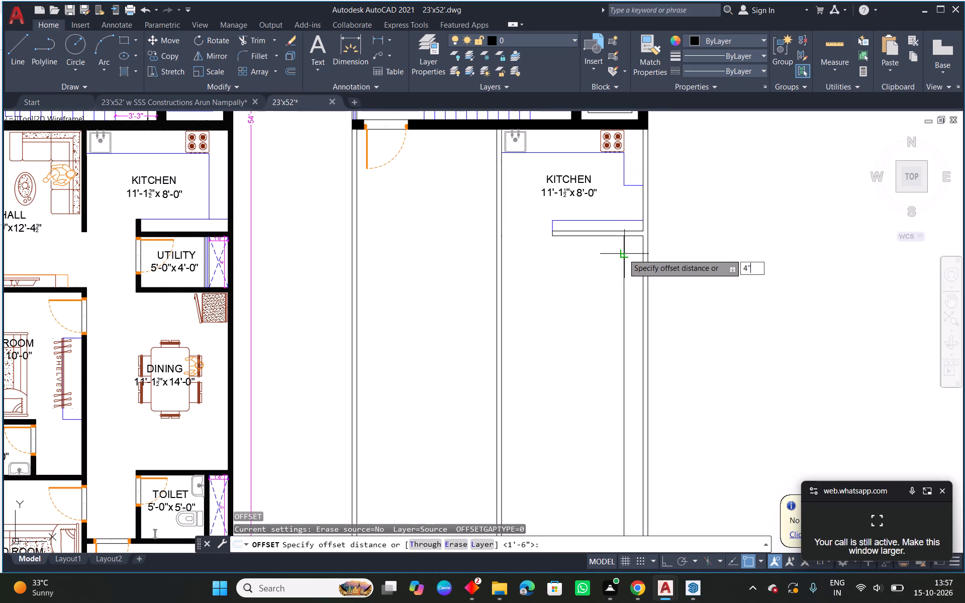
key(BackSpace)
key(Return)
scroll(633, 240, up, 2)
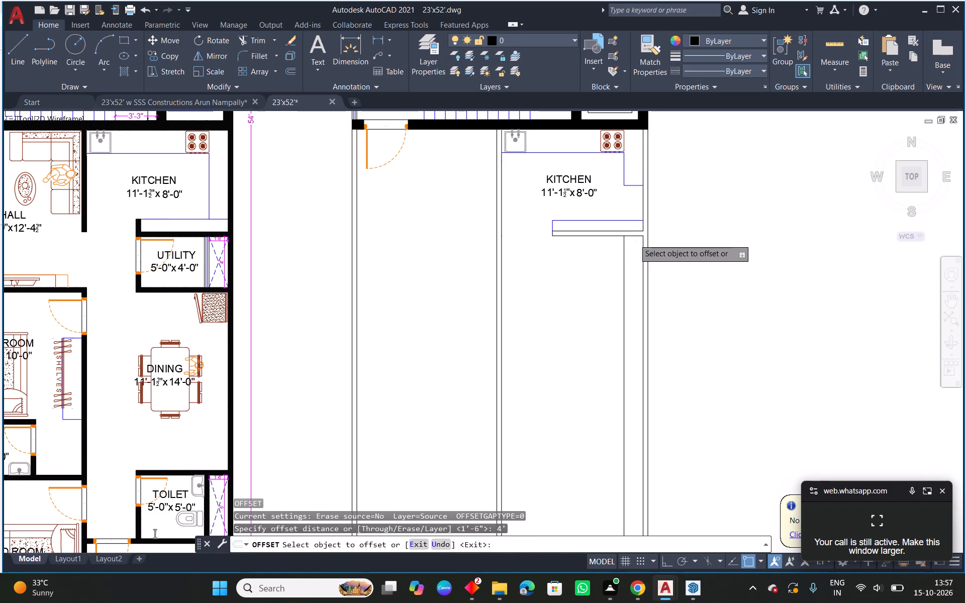
click(643, 229)
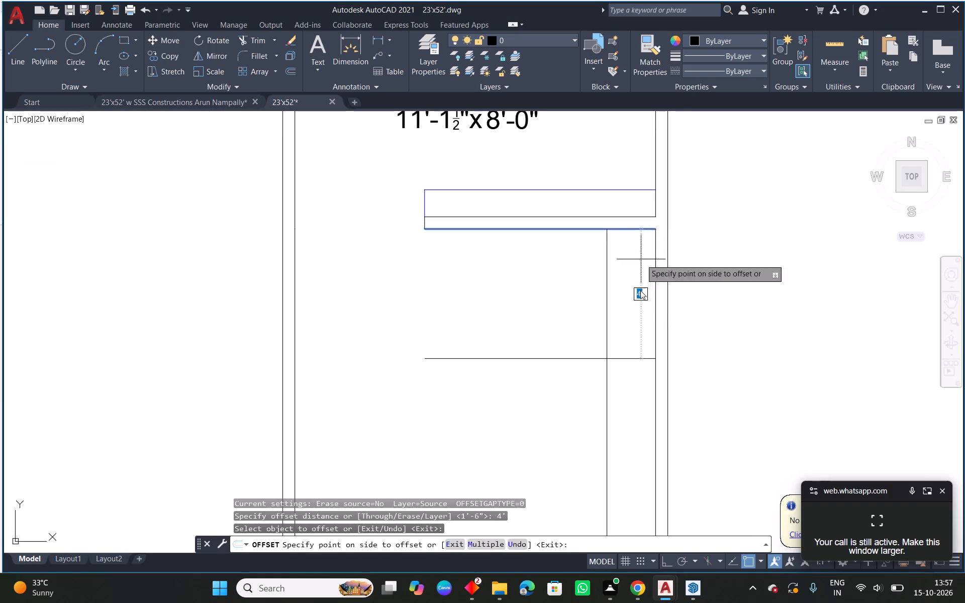
click(640, 291)
key(Escape)
Offset the shaft's vertical and horizontal lines 4.5" outward to give its walls thickness.
text(o)
key(space)
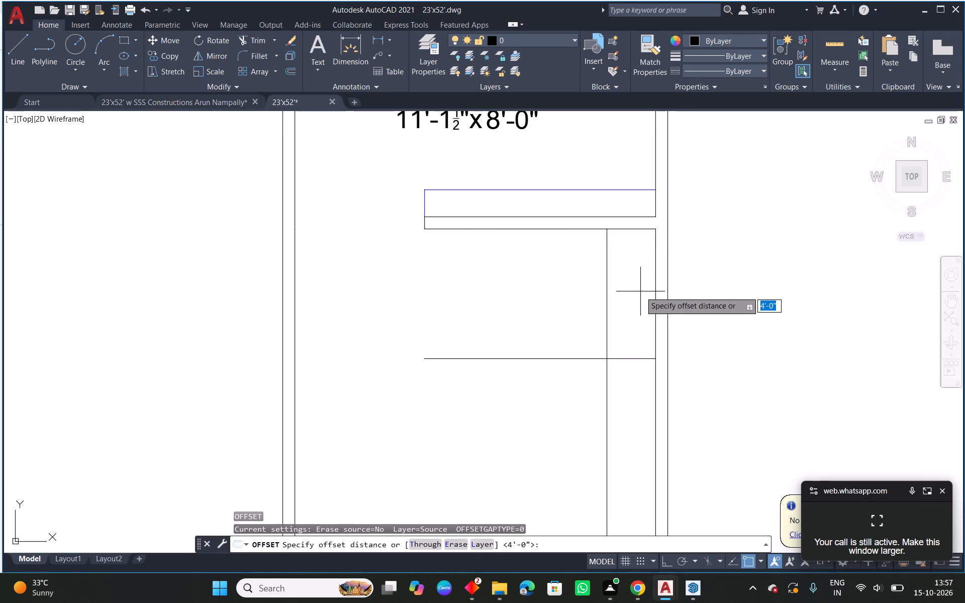
text(4.5)
key(space)
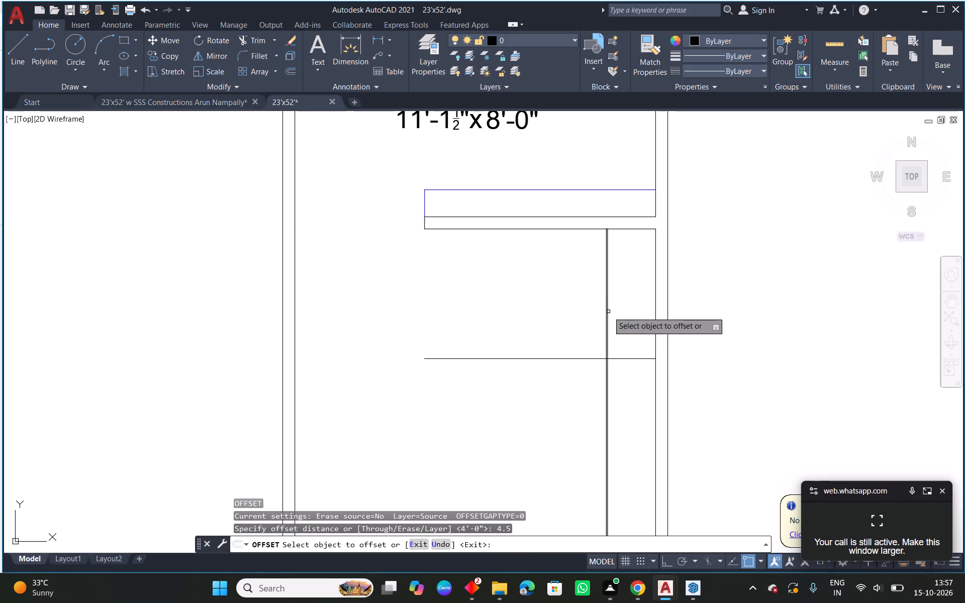
click(608, 312)
click(578, 321)
click(640, 357)
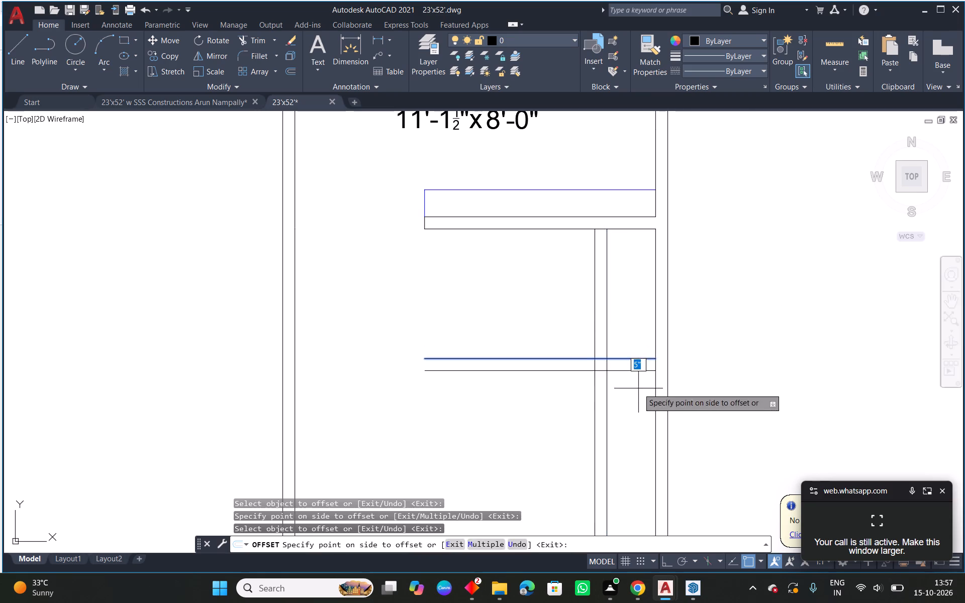
click(638, 389)
key(Escape)
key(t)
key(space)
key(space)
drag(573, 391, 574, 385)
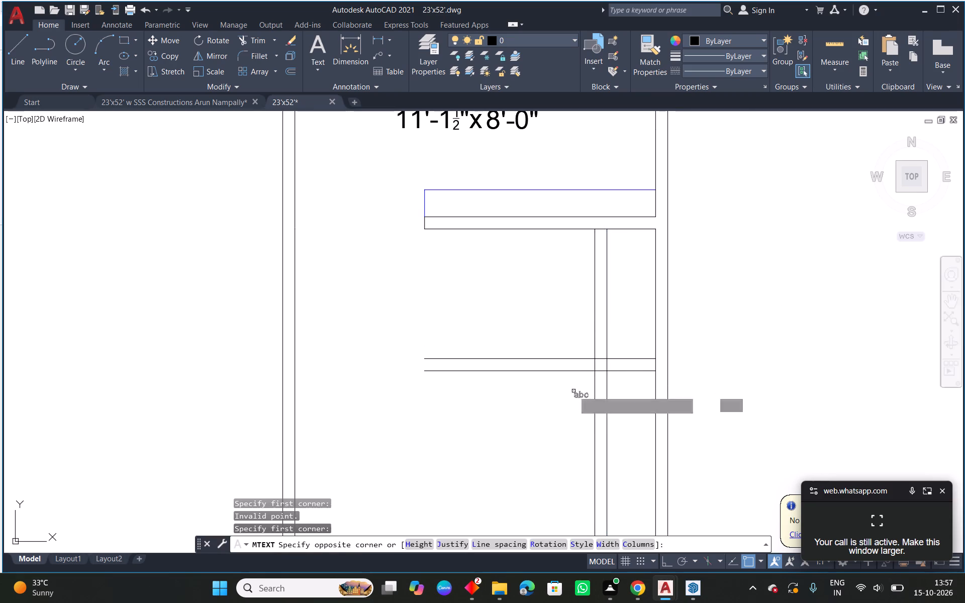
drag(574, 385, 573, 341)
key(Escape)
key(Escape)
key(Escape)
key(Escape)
Trim the shaft wall lines that extend beyond the outer corner, both horizontally and vertically.
text(tr)
key(space)
key(space)
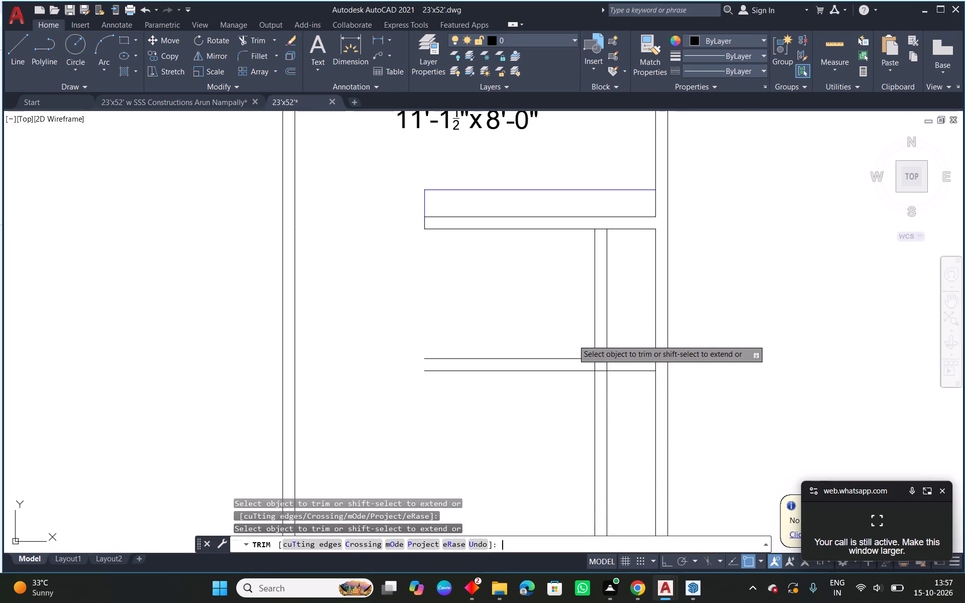
drag(573, 340, 570, 384)
drag(570, 384, 615, 385)
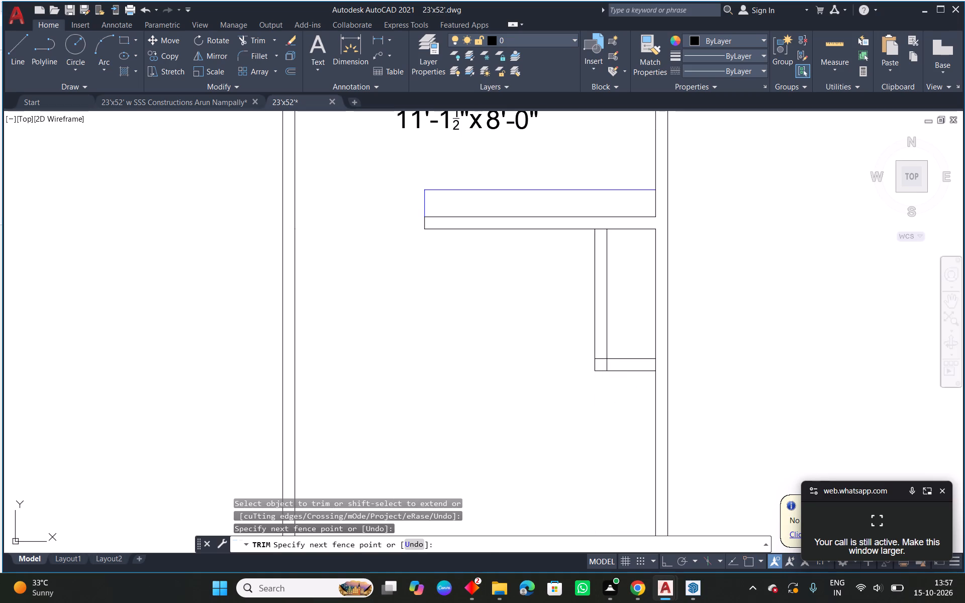
key(Escape)
Trim the two crossing line ends inside the shaft's wall corner, leaving a clean joint between the 4.5" walls.
scroll(605, 366, up, 2)
text(tr)
key(space)
key(space)
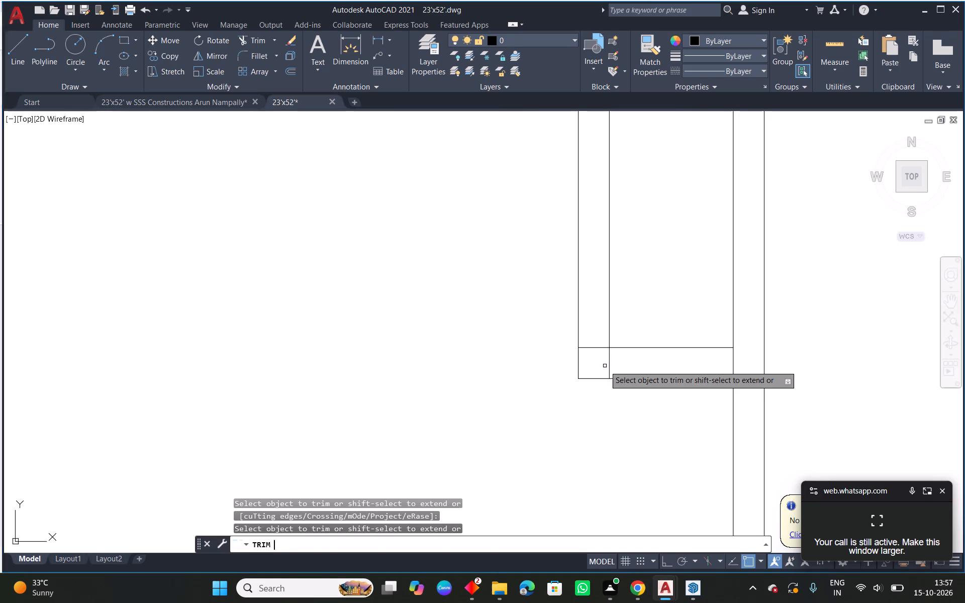
click(610, 362)
click(595, 346)
scroll(582, 362, down, 3)
key(Escape)
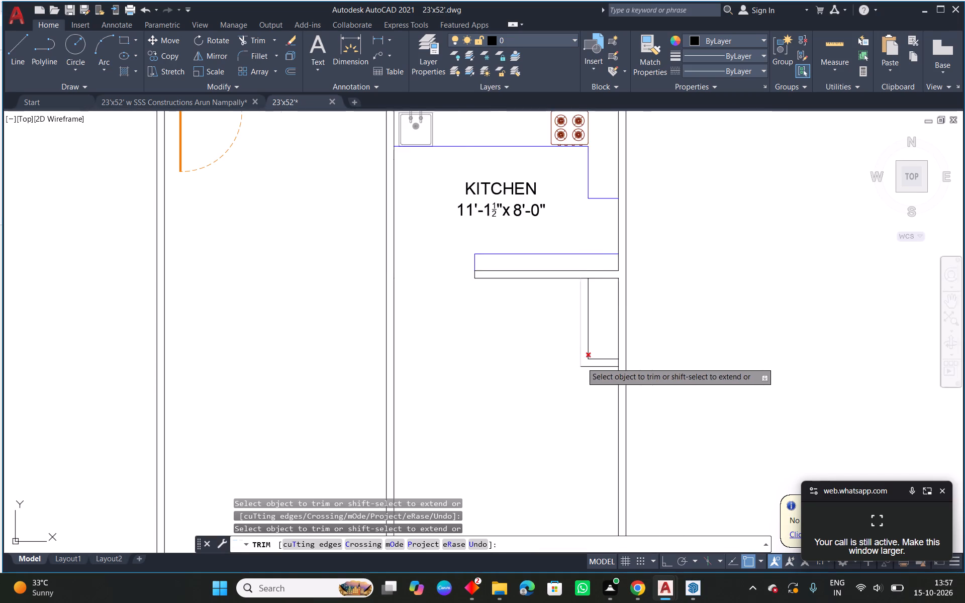
Trim the wall lines crossing the shaft wall's junctions with the kitchen cross wall and the outer side wall.
scroll(602, 250, up, 2)
text(tr)
key(space)
key(space)
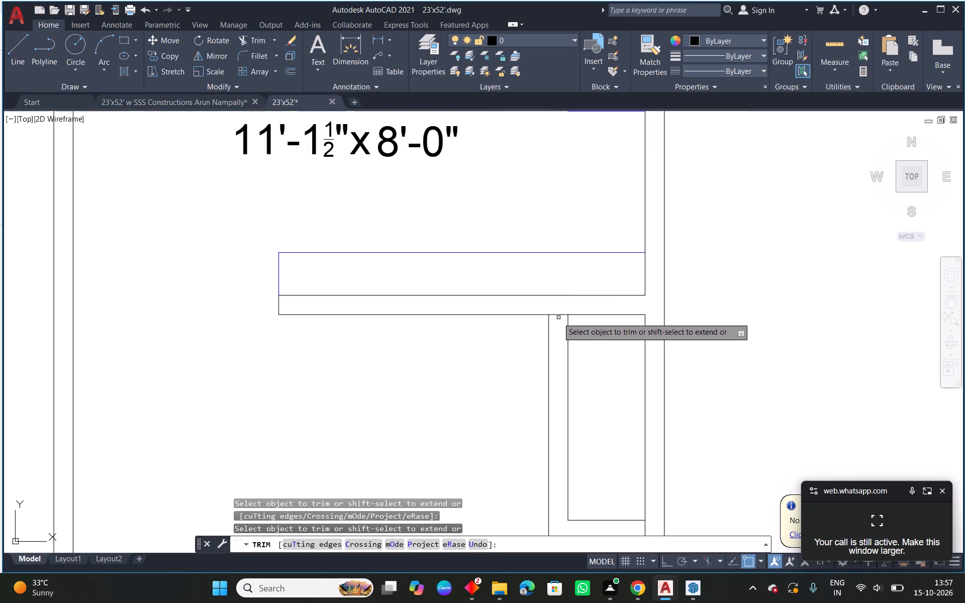
click(557, 315)
middle_drag(615, 386, 613, 269)
scroll(633, 410, up, 1)
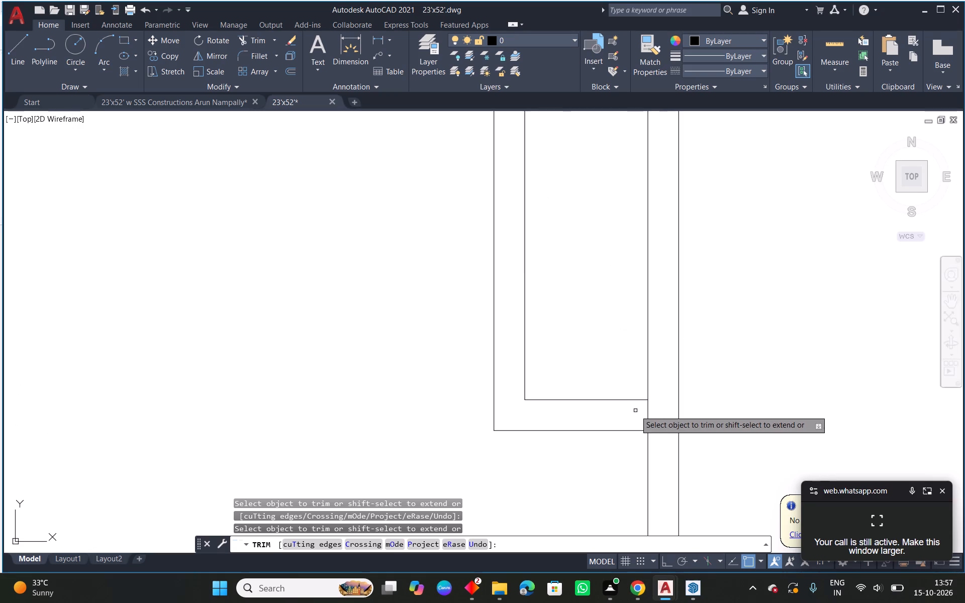
click(647, 413)
key(Escape)
scroll(532, 361, down, 3)
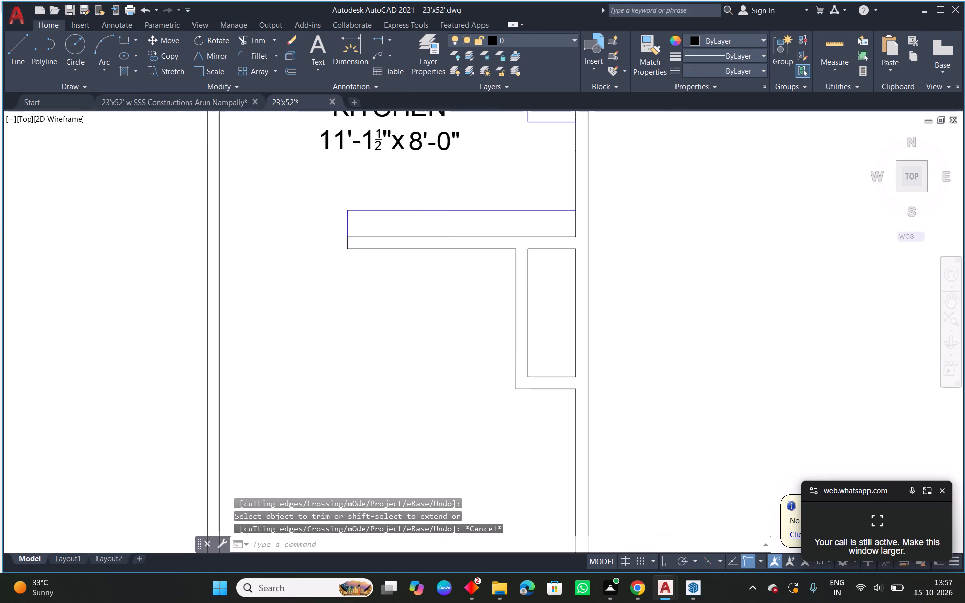
Fillet the cross wall's end line with the shaft's lower outer line to form the utility room's outer corner.
middle_drag(457, 388, 711, 385)
scroll(711, 385, down, 1)
scroll(619, 382, up, 1)
middle_drag(719, 378, 651, 369)
middle_drag(653, 369, 665, 368)
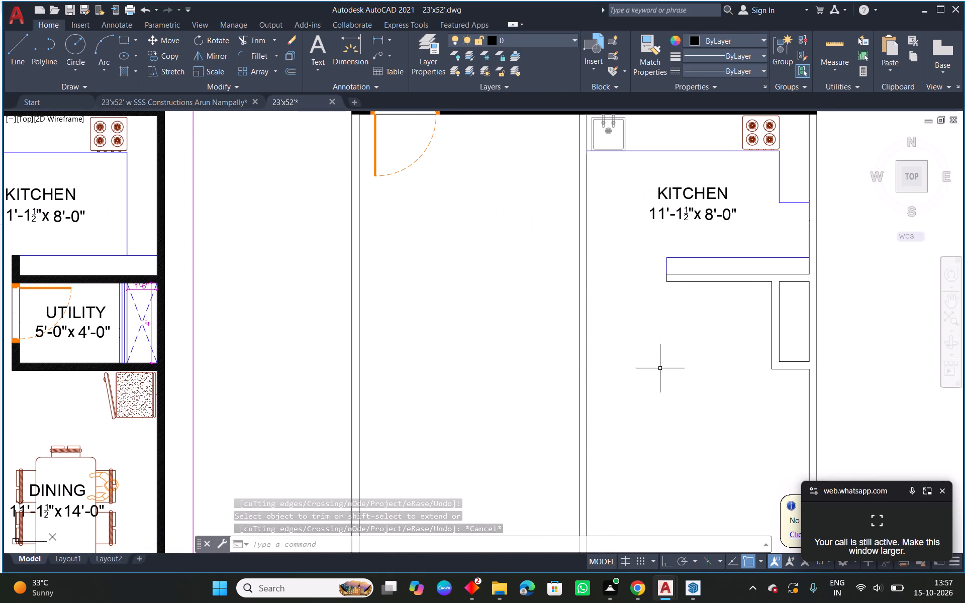
key(f)
key(space)
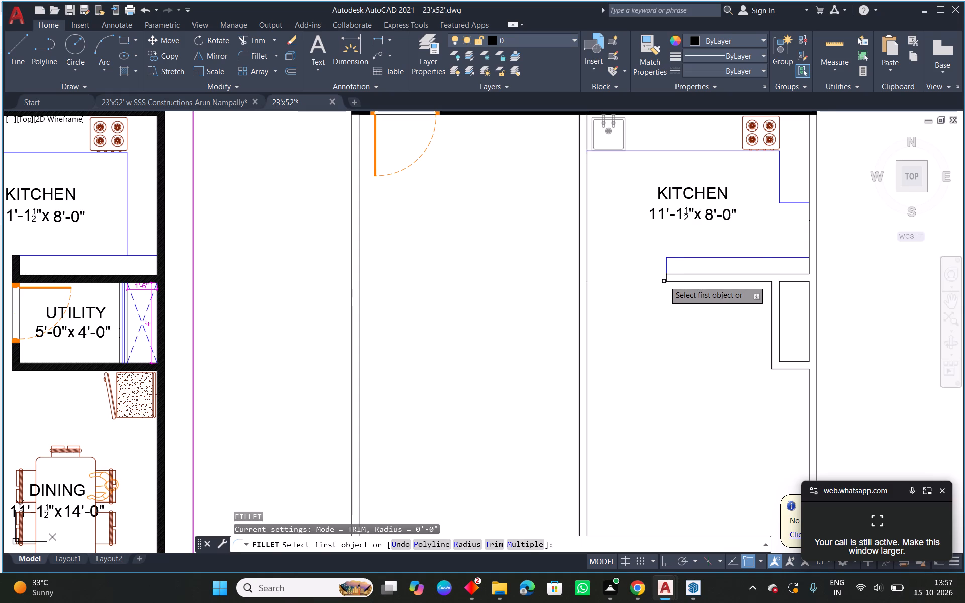
click(667, 278)
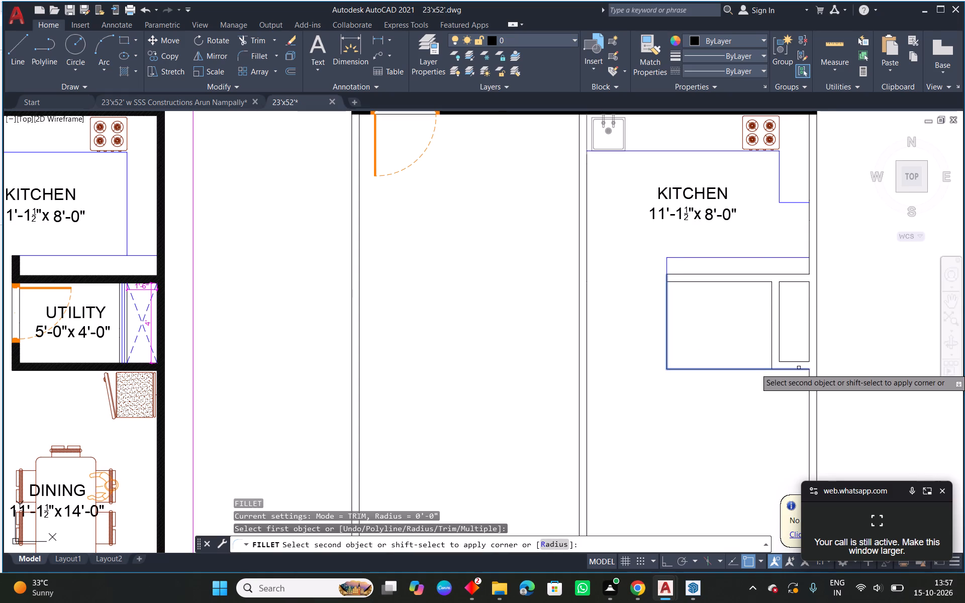
click(798, 368)
right_click(711, 318)
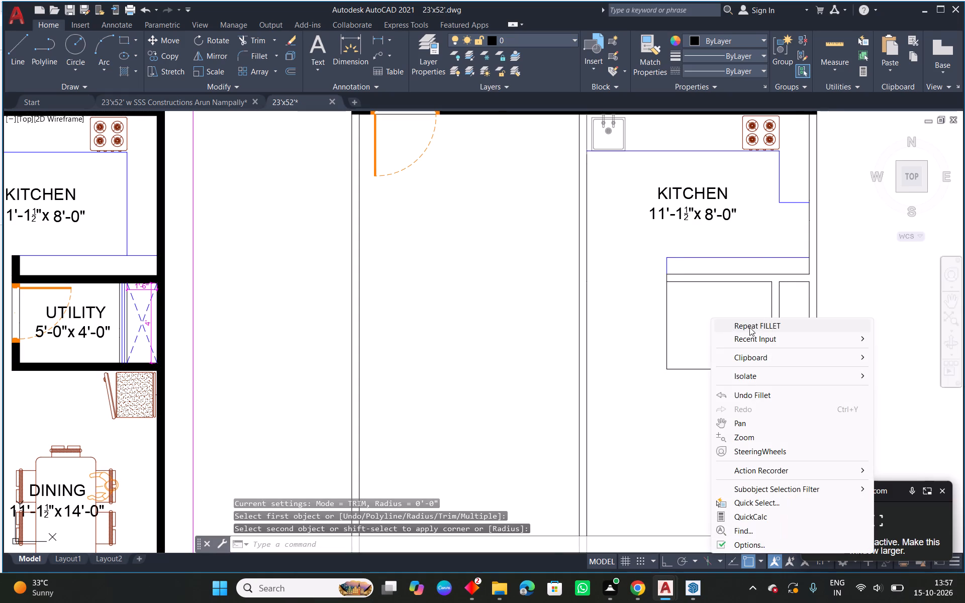
key(Escape)
Offset the utility room's outer end line 4.5" inward to give that wall its thickness.
text(o 4.5)
key(space)
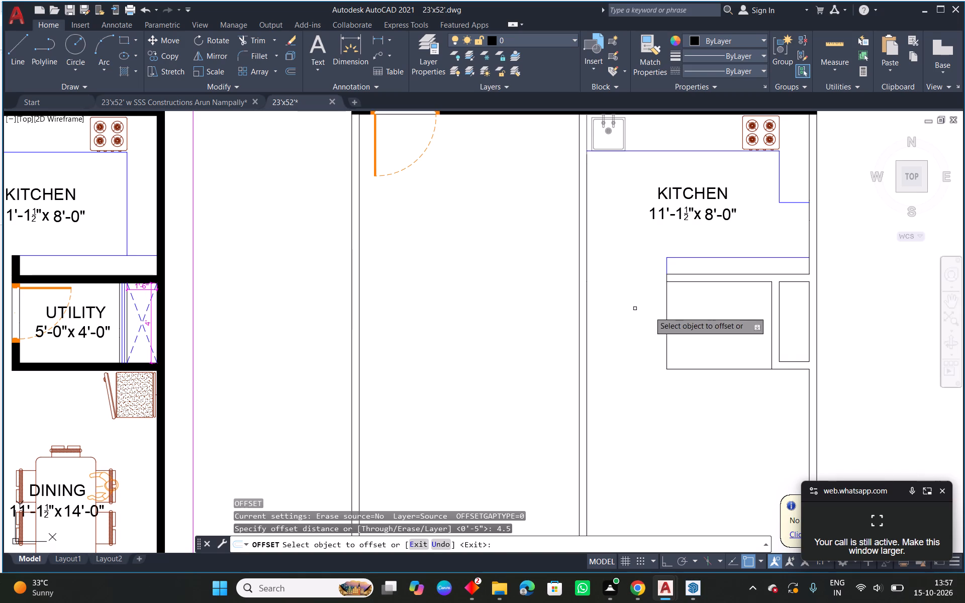
click(668, 325)
click(693, 325)
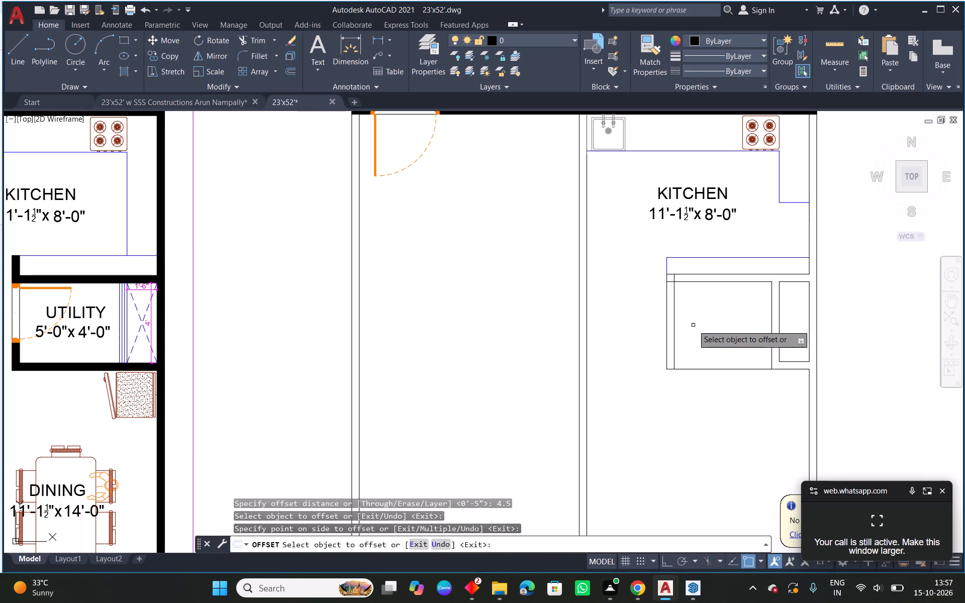
key(Escape)
Fillet the utility end wall's inner line with the shaft's lower inner line to form the room's inside corner.
key(f)
key(space)
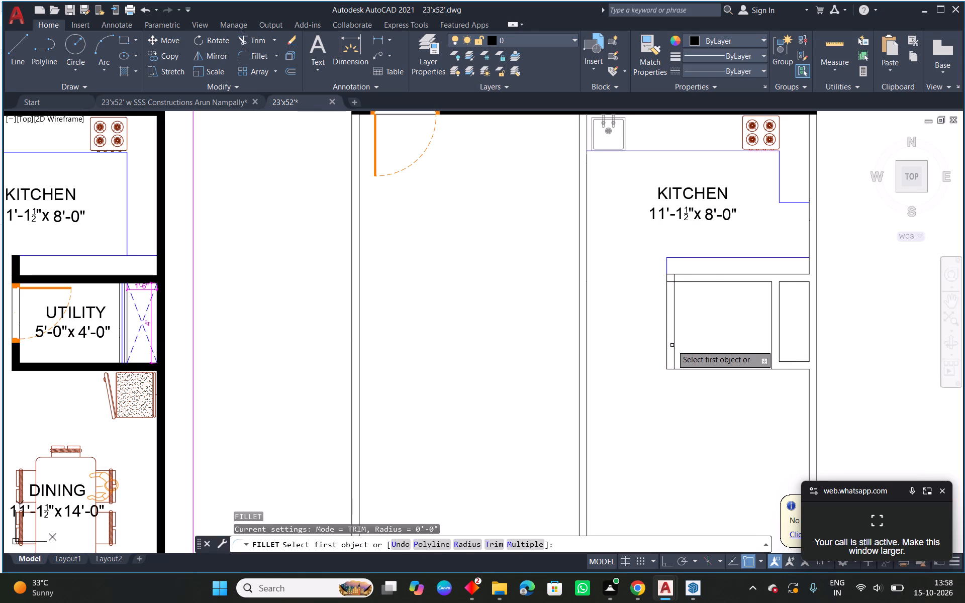
click(675, 346)
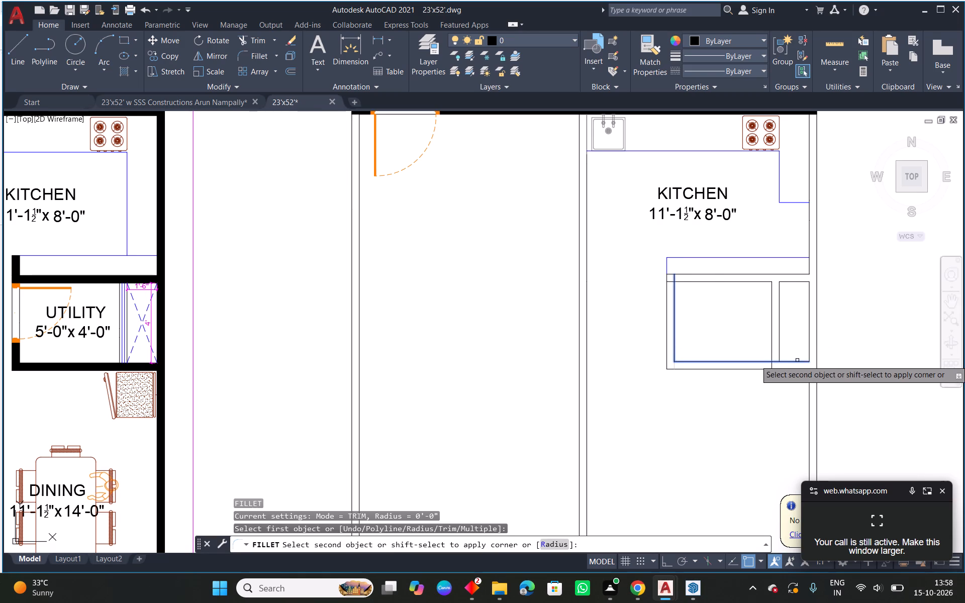
click(797, 360)
Trim the two overlapping line ends where the utility's end wall meets the kitchen cross wall.
scroll(686, 282, up, 3)
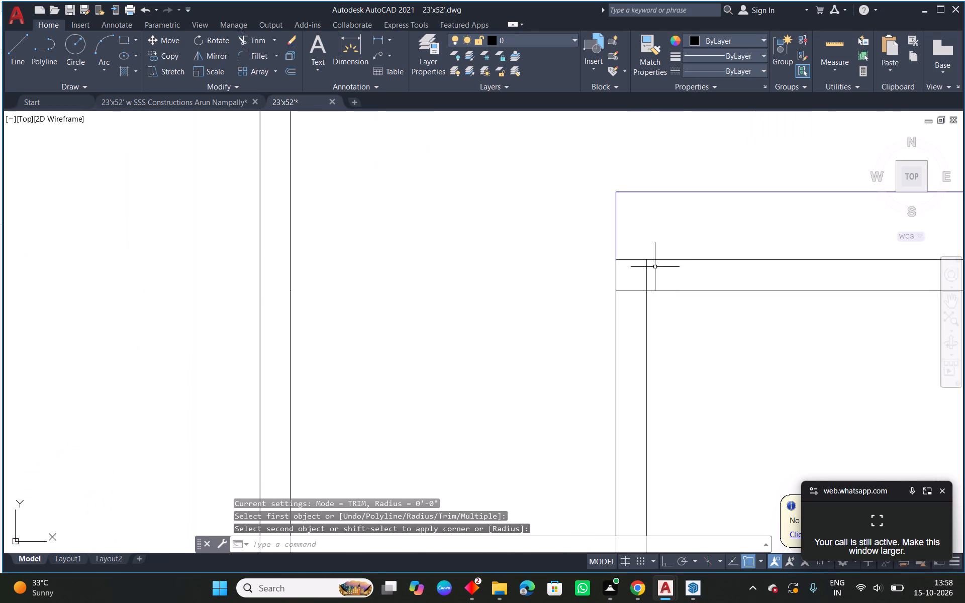
key(t)
key(r)
key(space)
key(space)
click(645, 276)
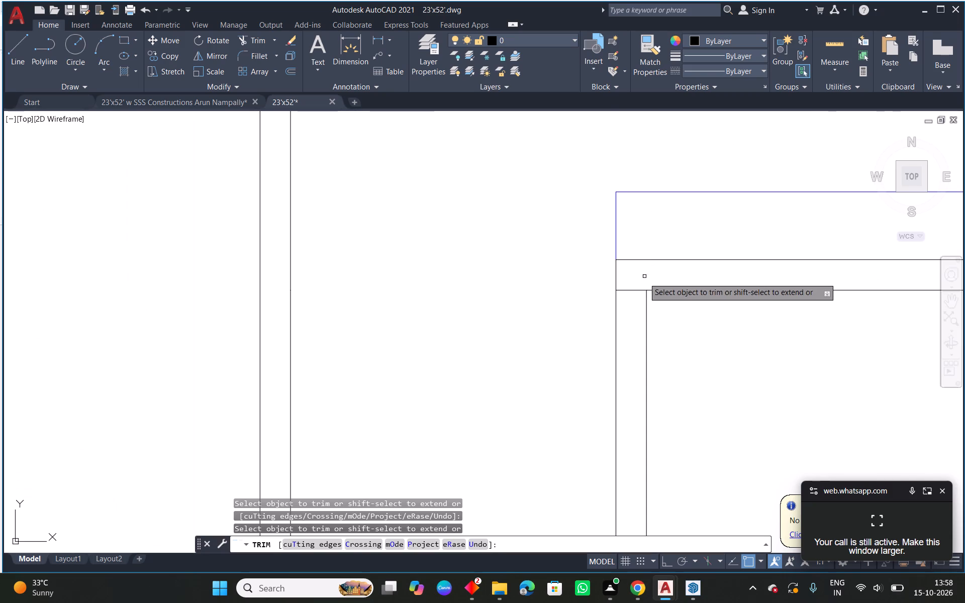
click(632, 290)
Trim the lines crossing the junction between the shaft partition and the utility's lower wall.
scroll(683, 328, down, 4)
middle_drag(737, 377, 706, 297)
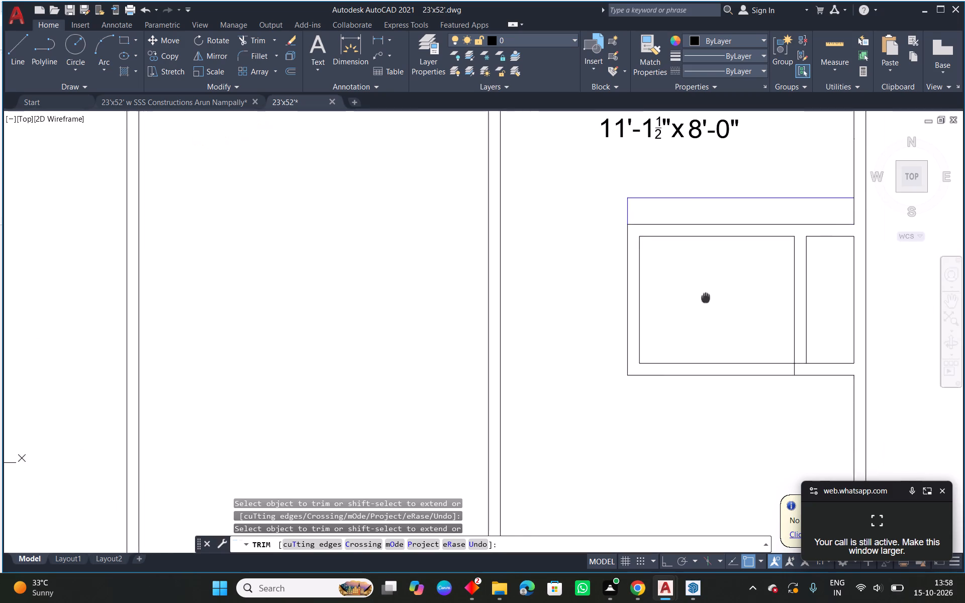
scroll(785, 368, up, 1)
middle_drag(784, 348, 642, 302)
scroll(664, 332, up, 2)
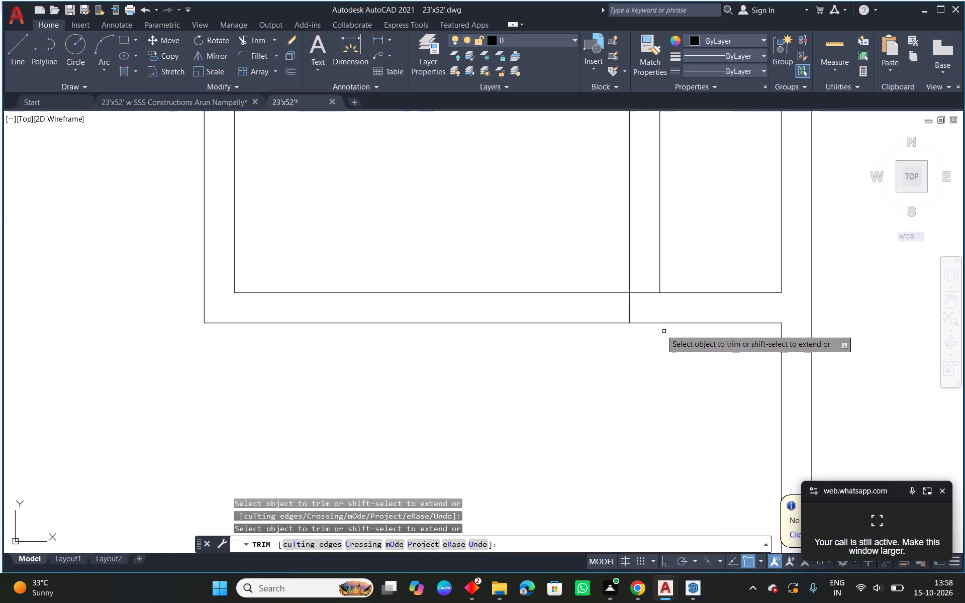
click(631, 308)
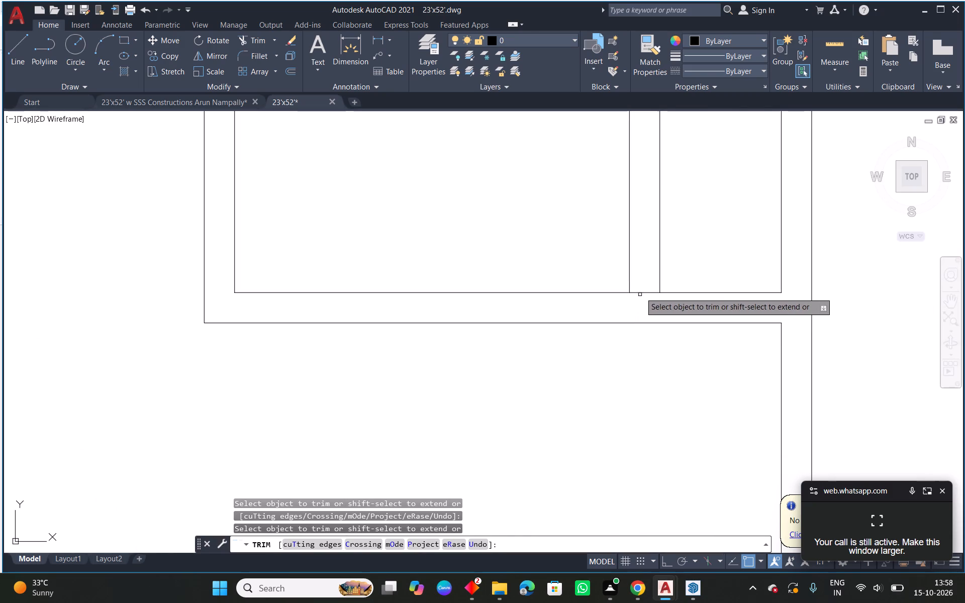
click(641, 292)
key(Escape)
Extend the shaft's upper and lower inner lines across the partition thickness to meet the utility room's inner lines.
scroll(643, 314, down, 3)
middle_drag(560, 291, 678, 328)
scroll(678, 328, down, 1)
middle_drag(468, 330, 462, 323)
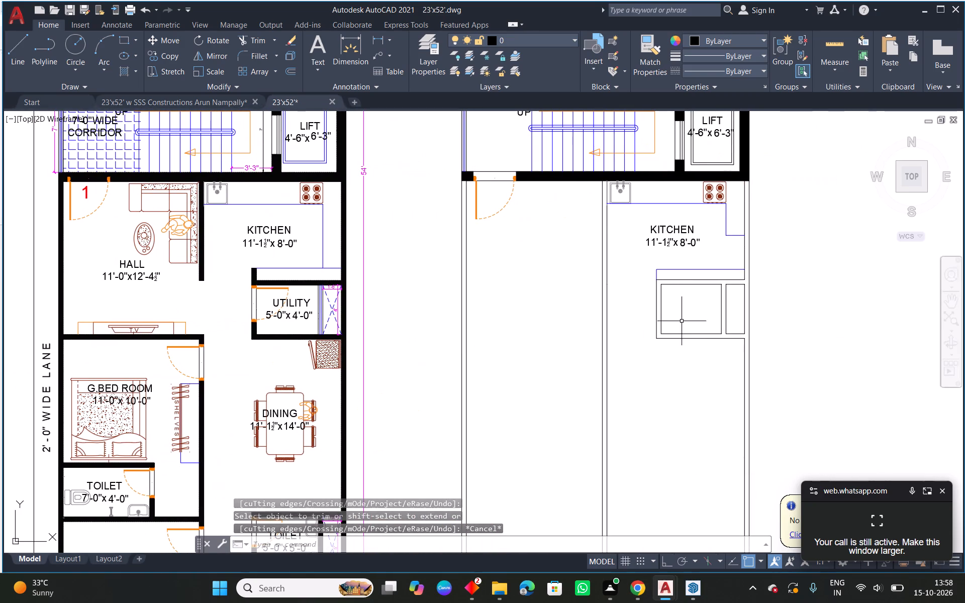
scroll(695, 295, up, 3)
middle_drag(752, 318, 726, 306)
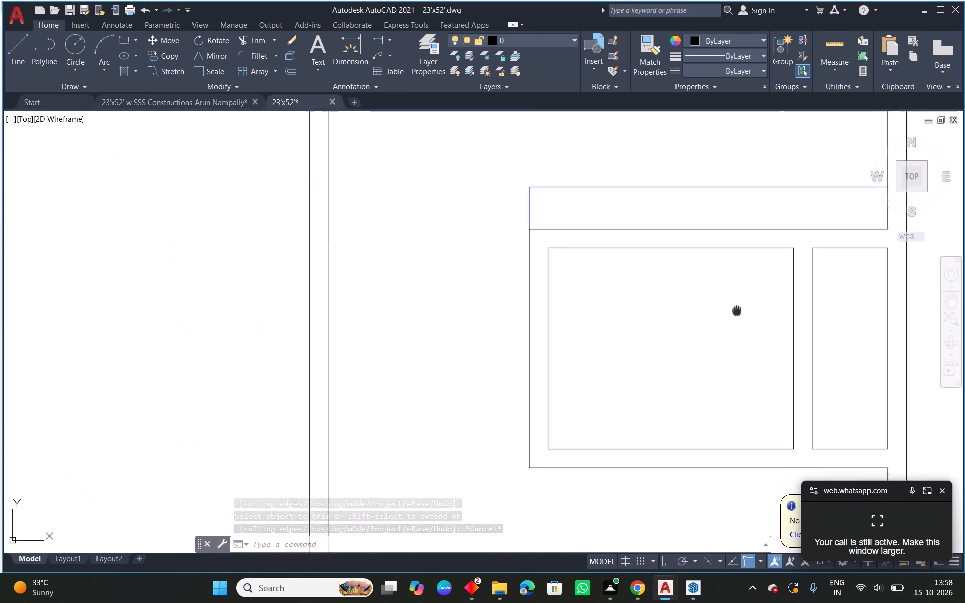
middle_drag(726, 306, 610, 290)
text(ex)
key(space)
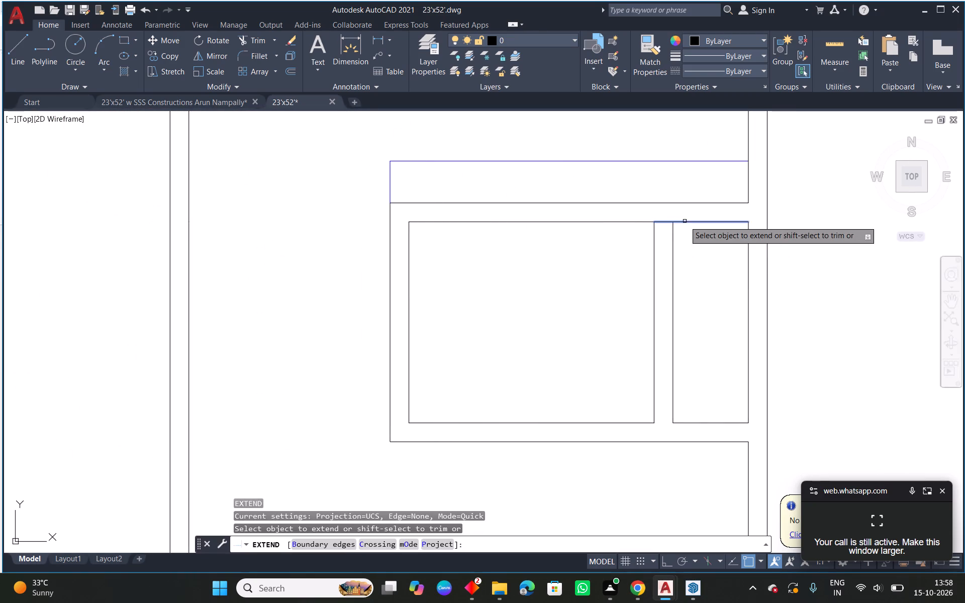
click(685, 221)
click(683, 420)
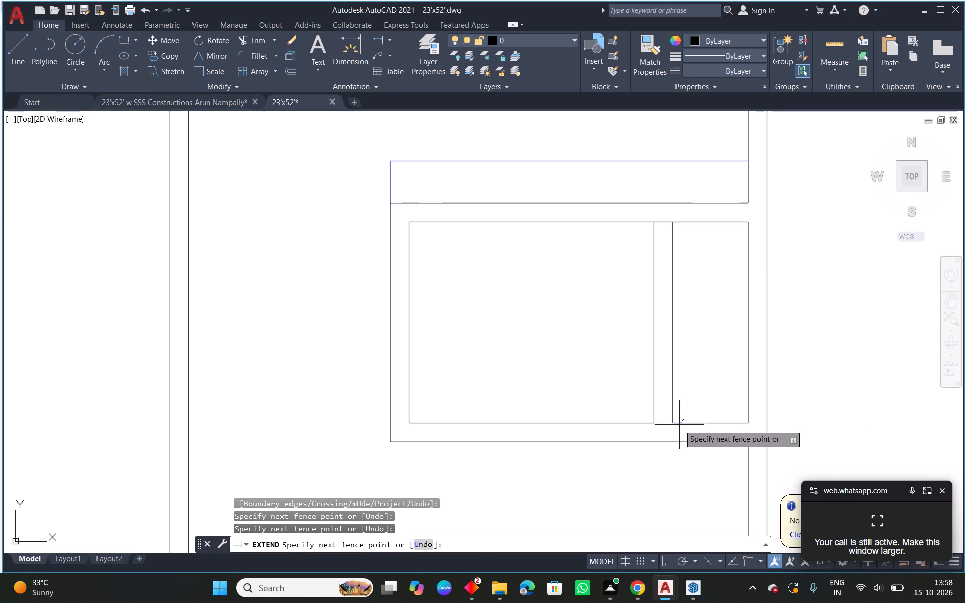
click(679, 425)
key(Escape)
Offset the shaft-side partition line 1.5" inward twice, adding two intermediate lines within the partition.
text(o 1.5)
key(space)
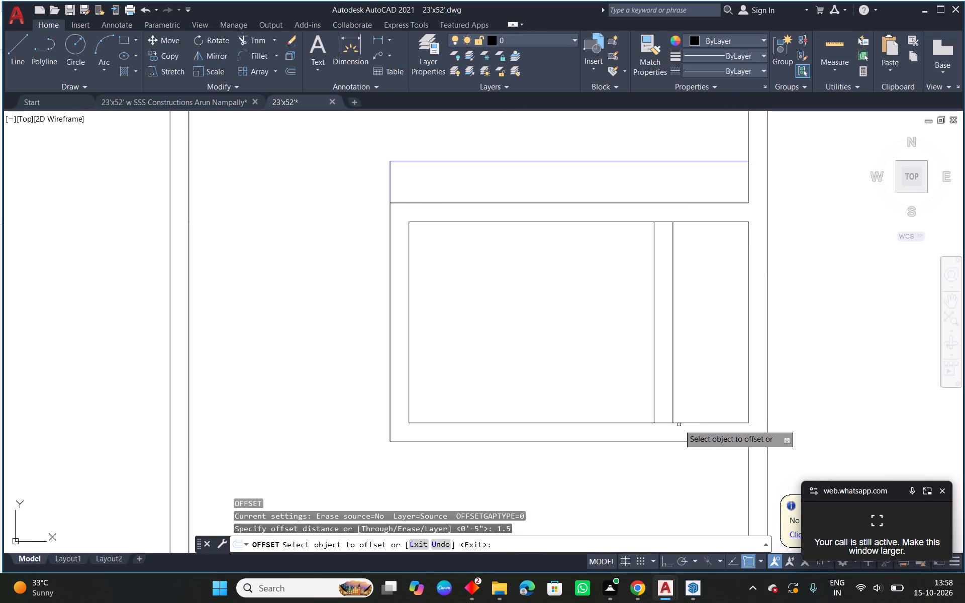
scroll(679, 345, up, 1)
click(669, 357)
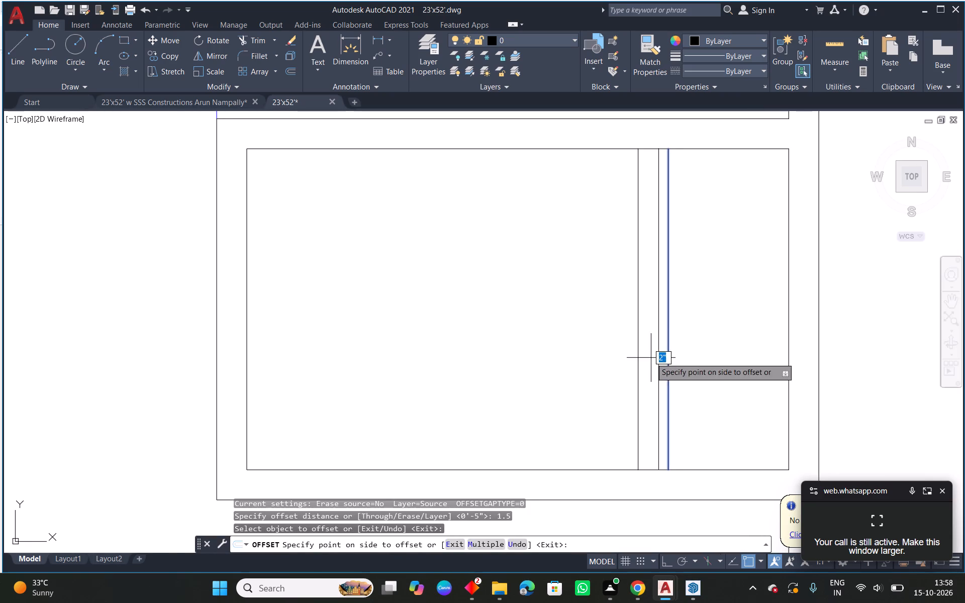
click(651, 358)
click(658, 356)
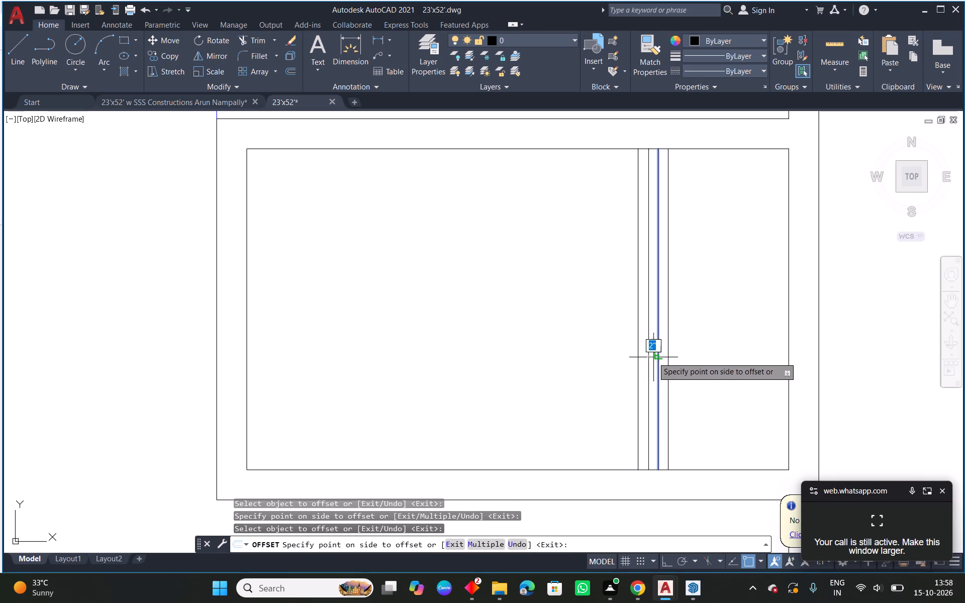
click(648, 358)
right_click(648, 358)
click(667, 362)
Assign the two middle lines of the shaft partition to the blue layer.
scroll(659, 354, up, 2)
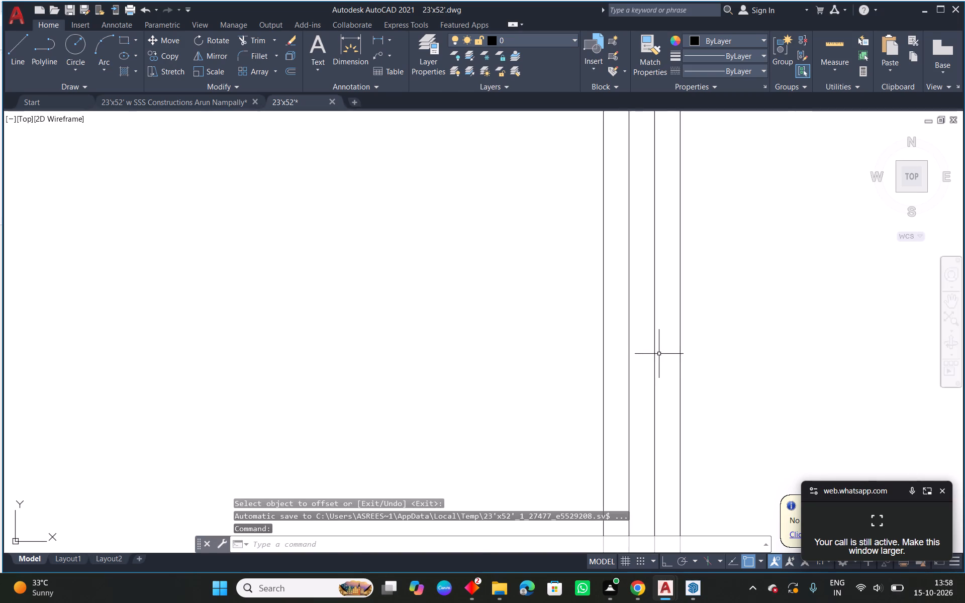
click(663, 351)
click(624, 350)
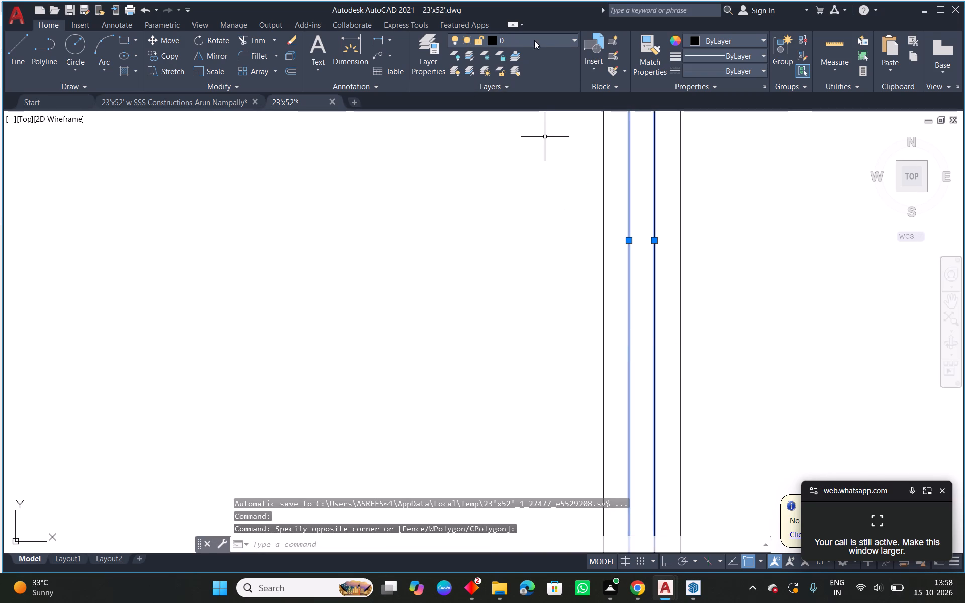
click(535, 39)
click(515, 117)
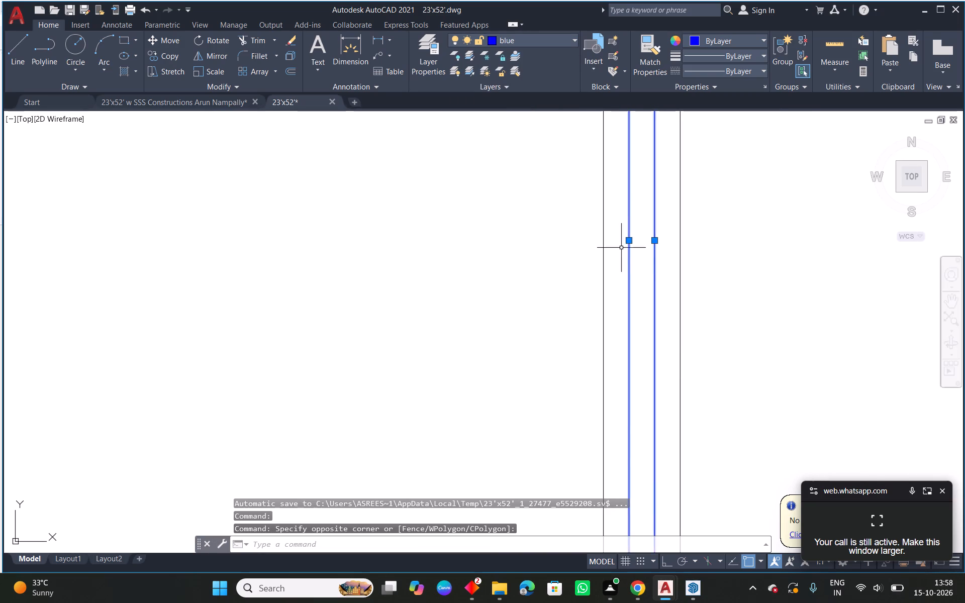
scroll(642, 271, down, 2)
key(Escape)
scroll(650, 295, down, 2)
Copy the utility door from the reference plan into the end wall of the new utility room.
middle_drag(612, 308, 625, 308)
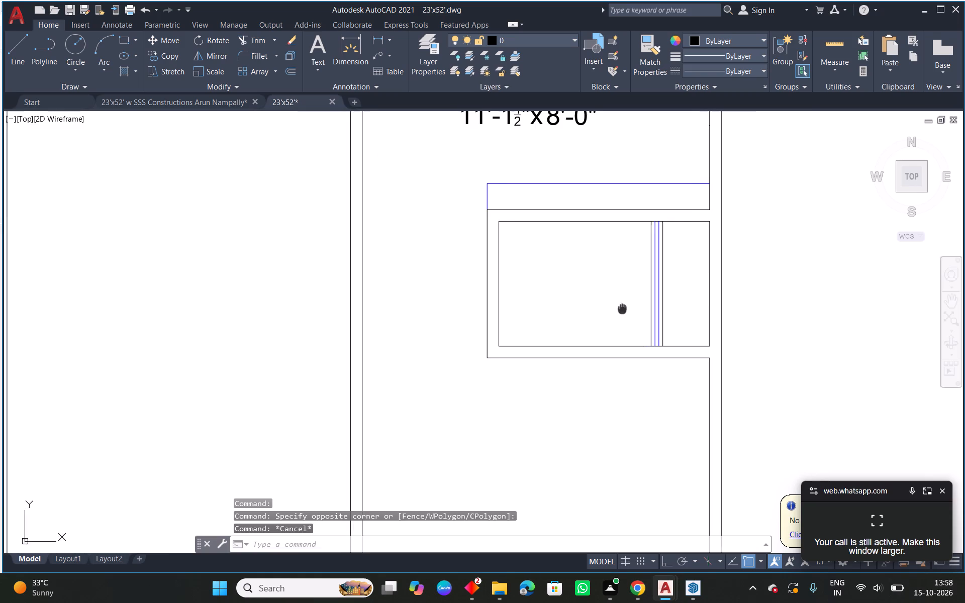
middle_drag(625, 308, 711, 306)
scroll(711, 306, down, 1)
middle_drag(506, 351, 659, 350)
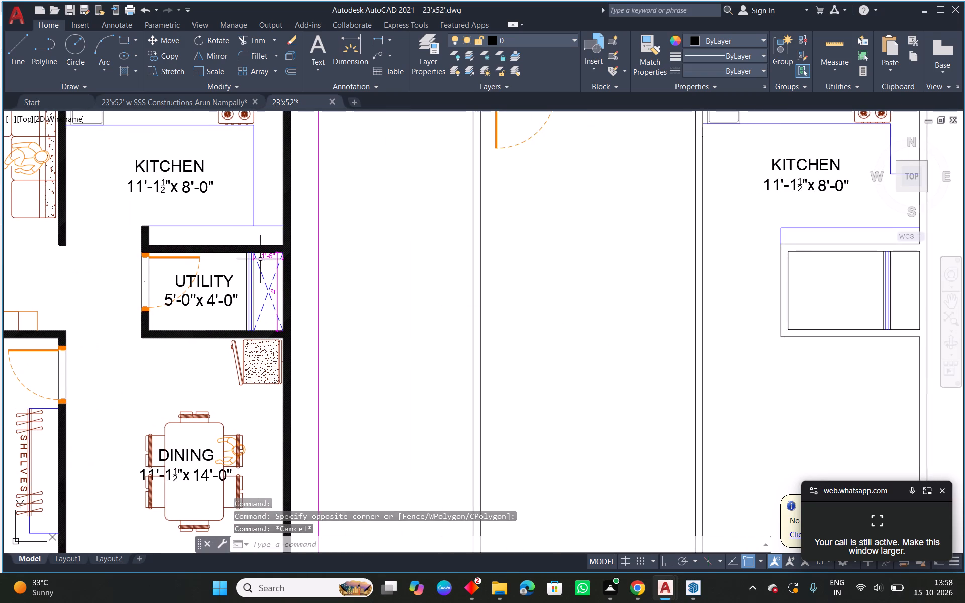
click(184, 259)
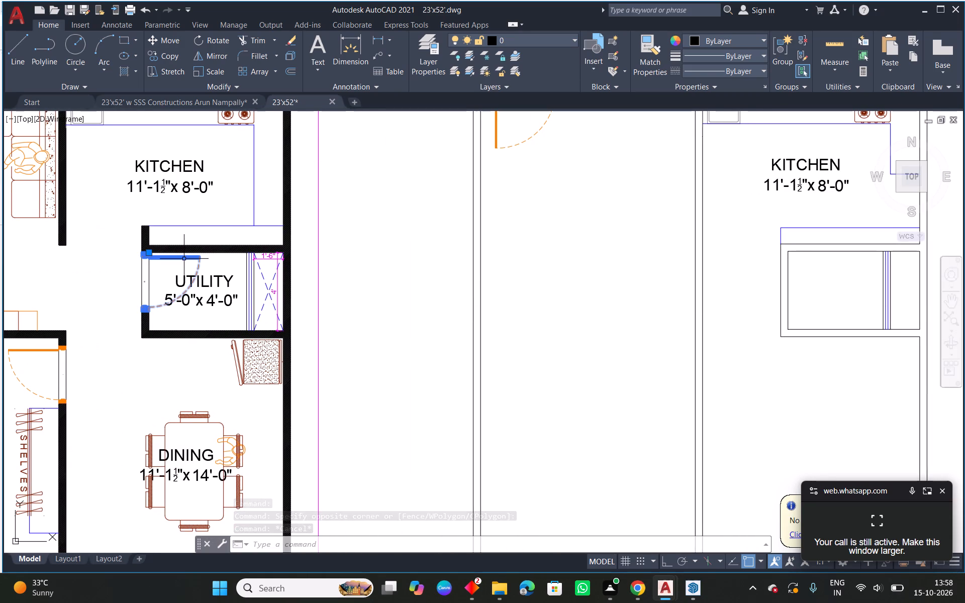
text(co)
key(space)
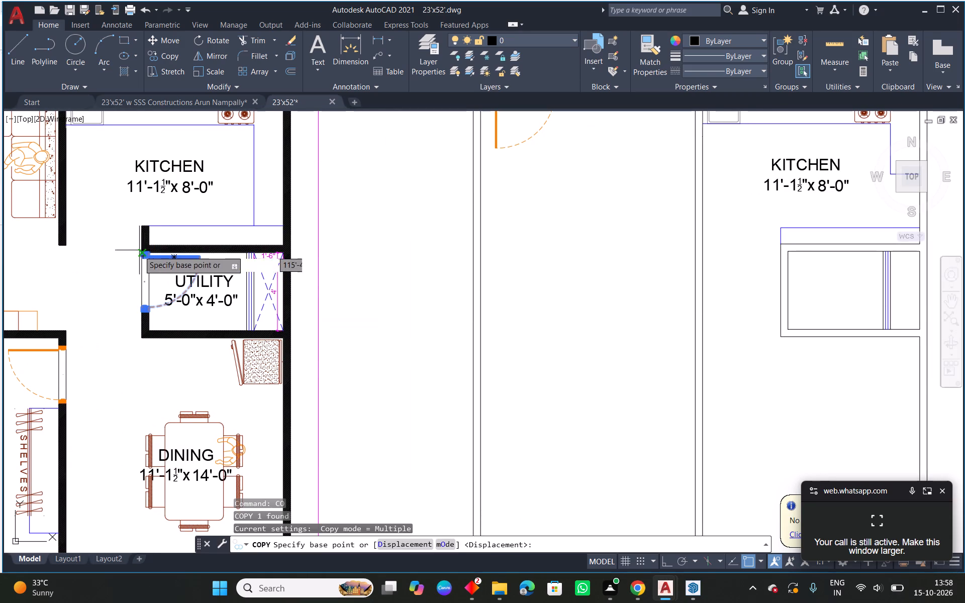
click(139, 251)
middle_drag(717, 277, 330, 273)
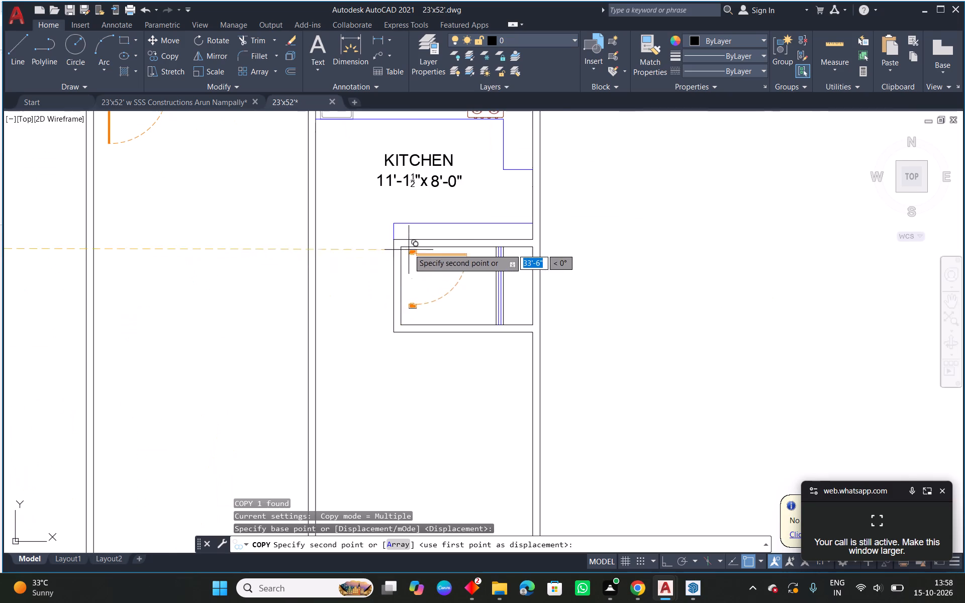
scroll(409, 248, up, 3)
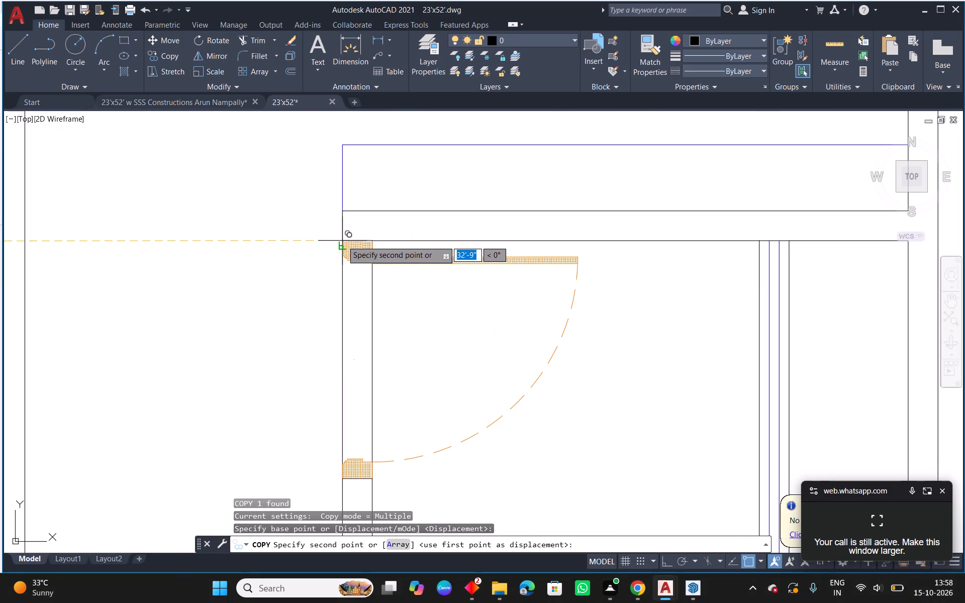
click(341, 243)
key(Escape)
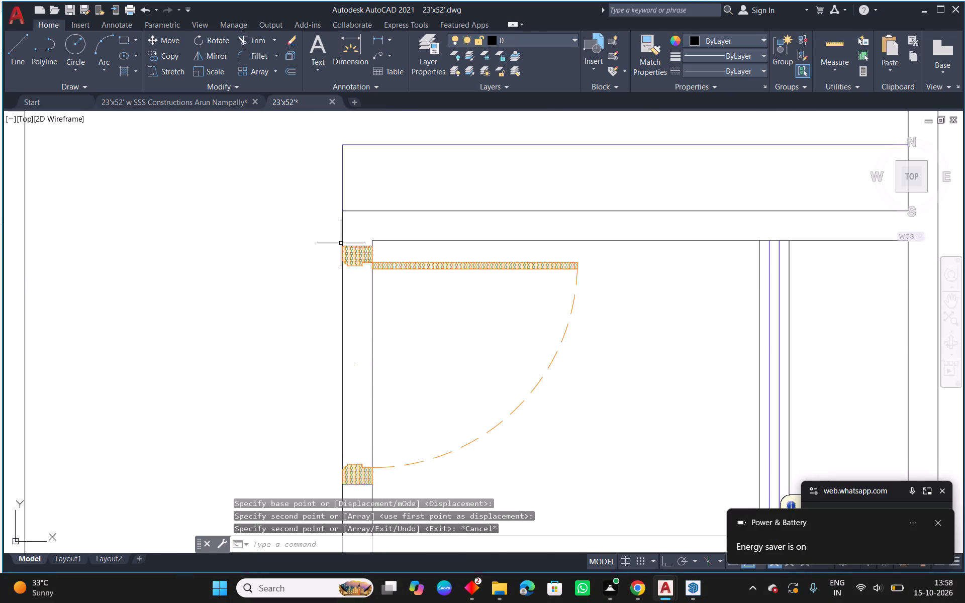
Move the copied utility door up so its frame corner meets the room's upper inside wall corner.
scroll(379, 246, up, 1)
click(347, 257)
scroll(351, 249, up, 2)
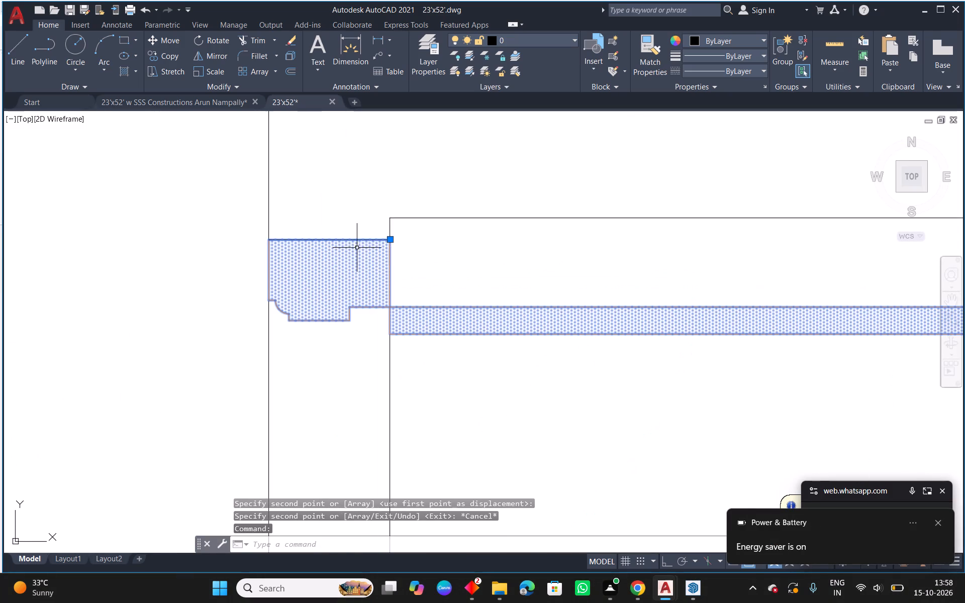
click(392, 238)
click(393, 218)
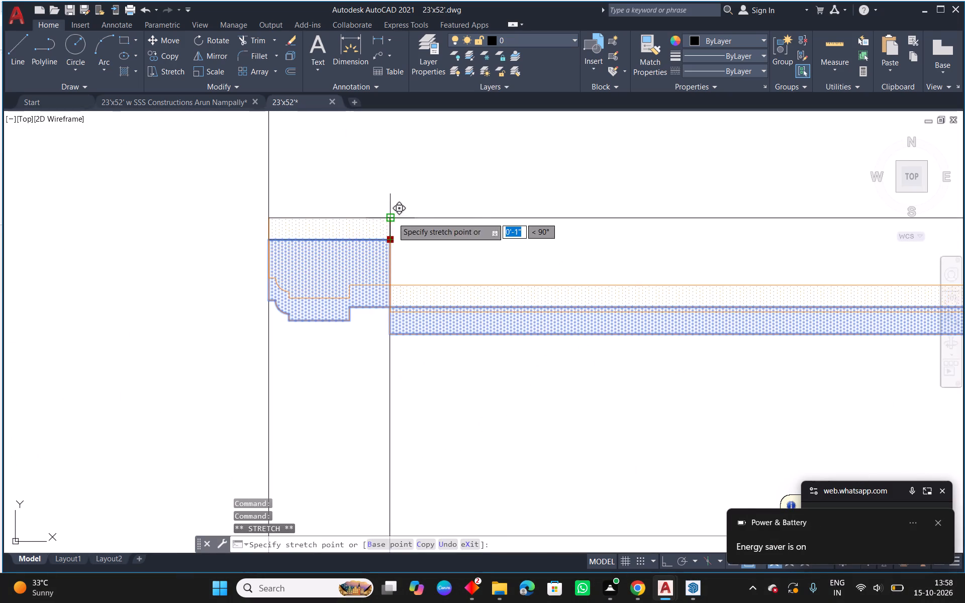
Dimension the width of the shaft beside the new utility room, from the outer wall's inner face to the partition.
key(Escape)
scroll(413, 284, down, 6)
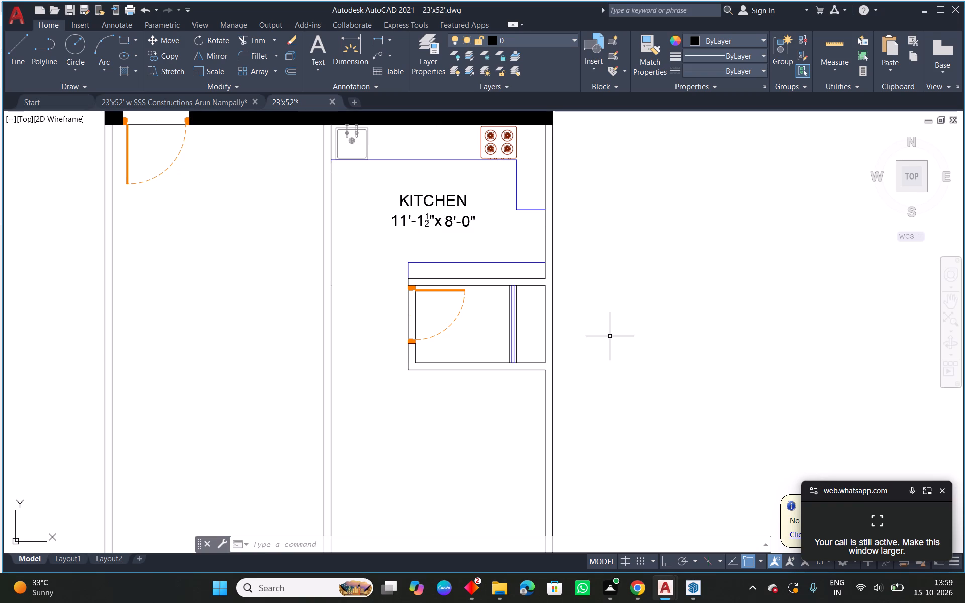
middle_drag(429, 308, 532, 317)
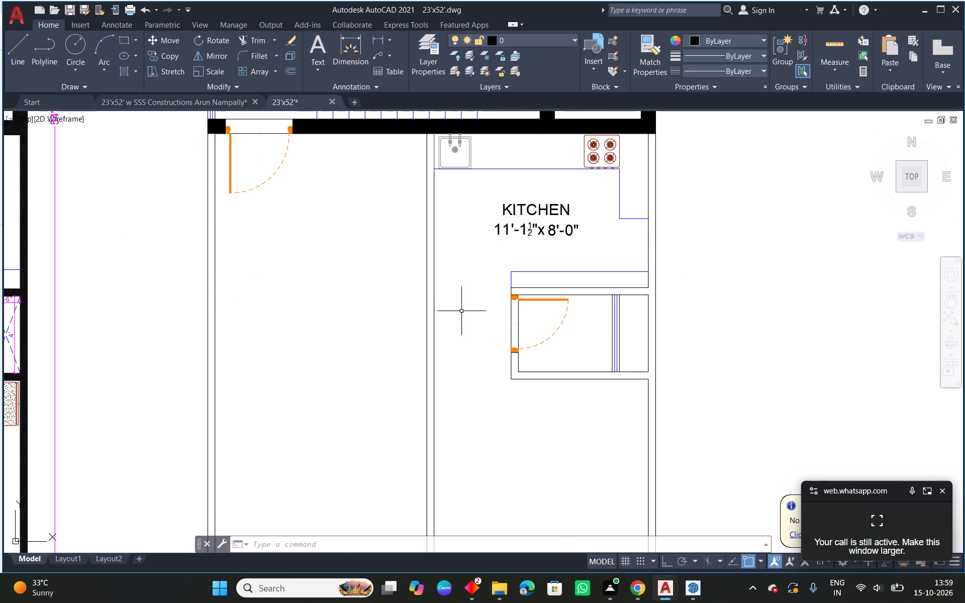
middle_drag(407, 365, 545, 372)
middle_drag(664, 385, 643, 383)
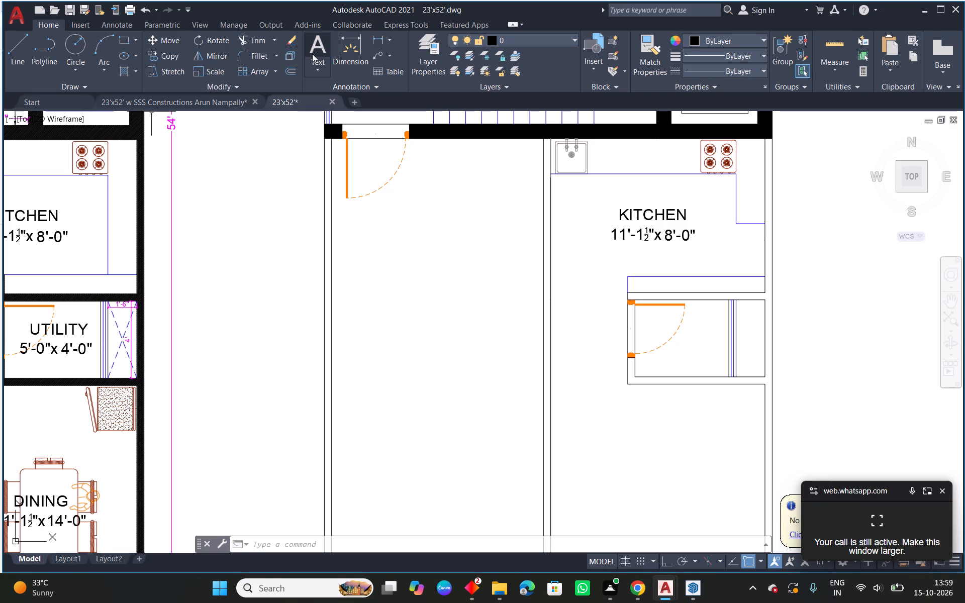
click(348, 44)
scroll(782, 331, up, 2)
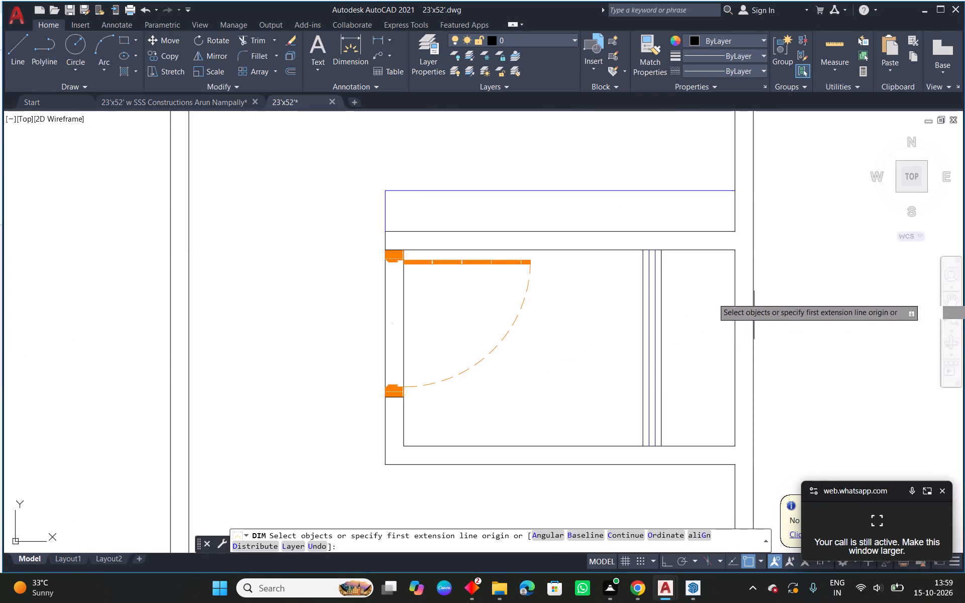
click(737, 251)
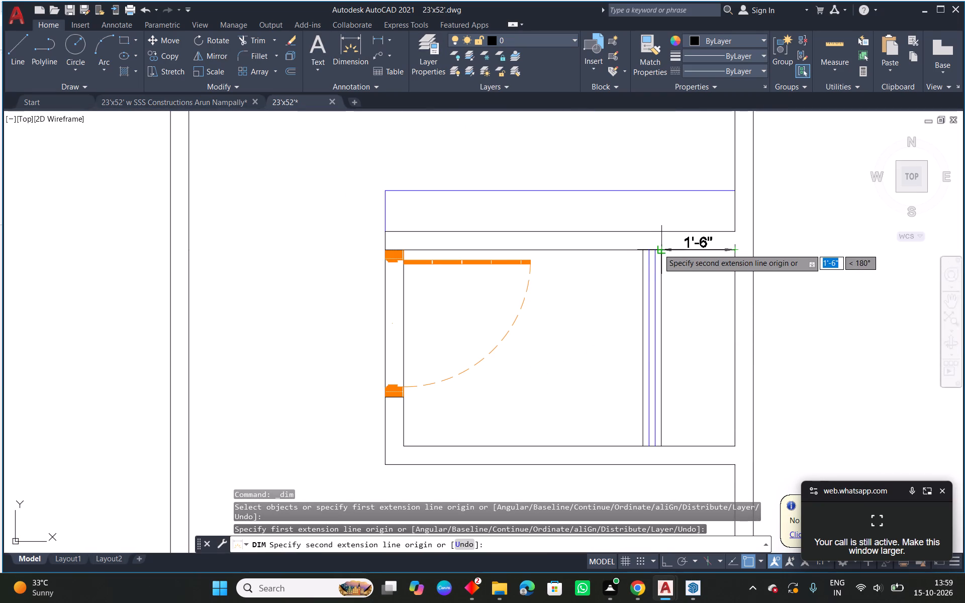
click(661, 248)
click(662, 284)
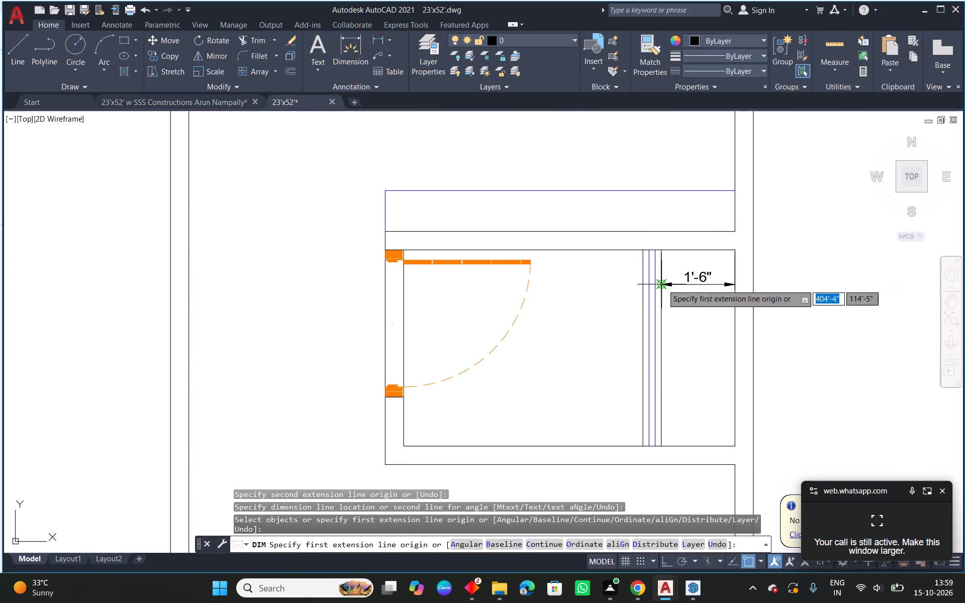
key(Escape)
Dimension the shaft's length along the outer wall, between its two inside corners.
scroll(641, 323, down, 2)
middle_drag(568, 374, 658, 351)
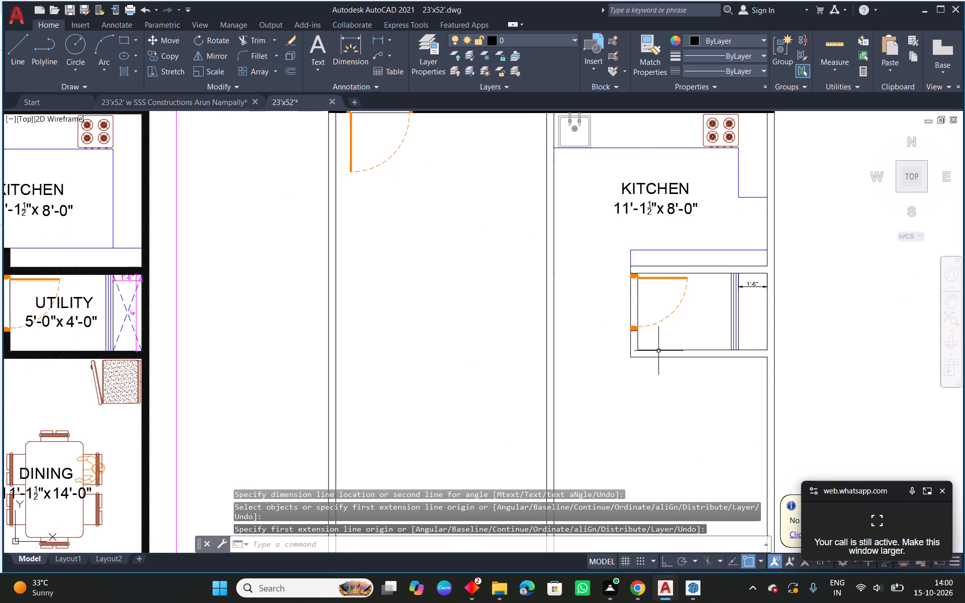
middle_drag(754, 326, 614, 305)
scroll(644, 266, up, 2)
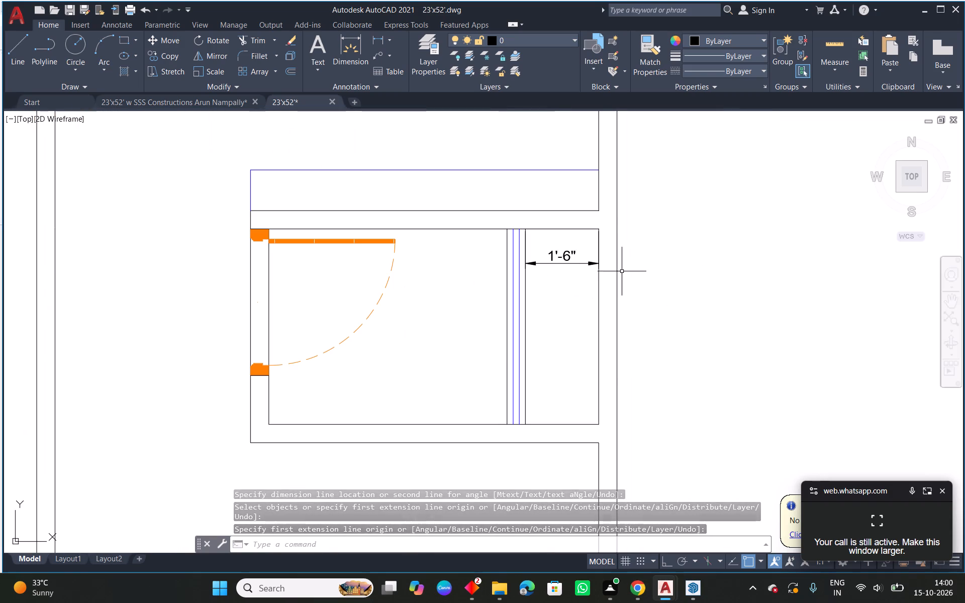
right_click(535, 286)
click(586, 296)
click(600, 423)
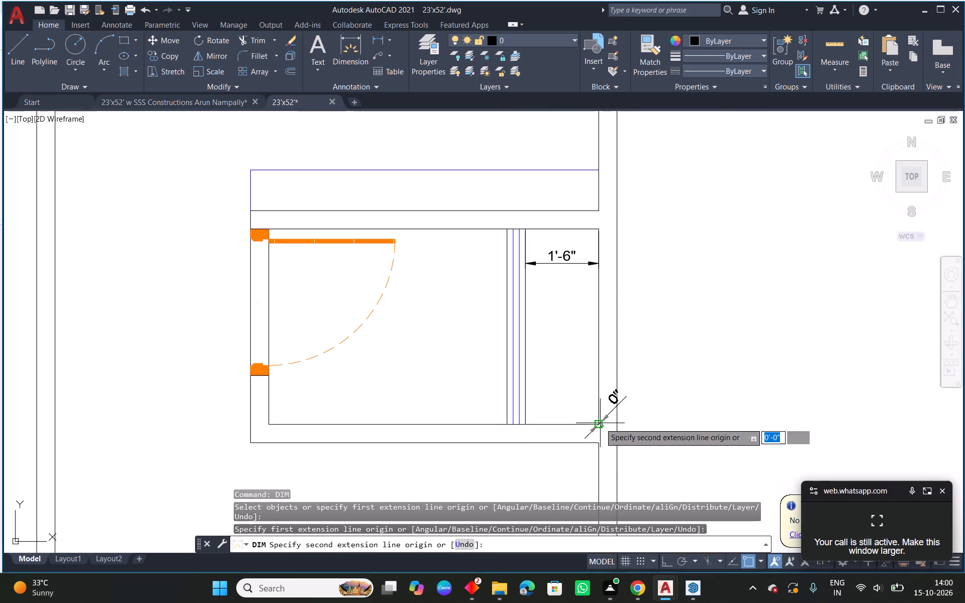
click(600, 228)
click(584, 231)
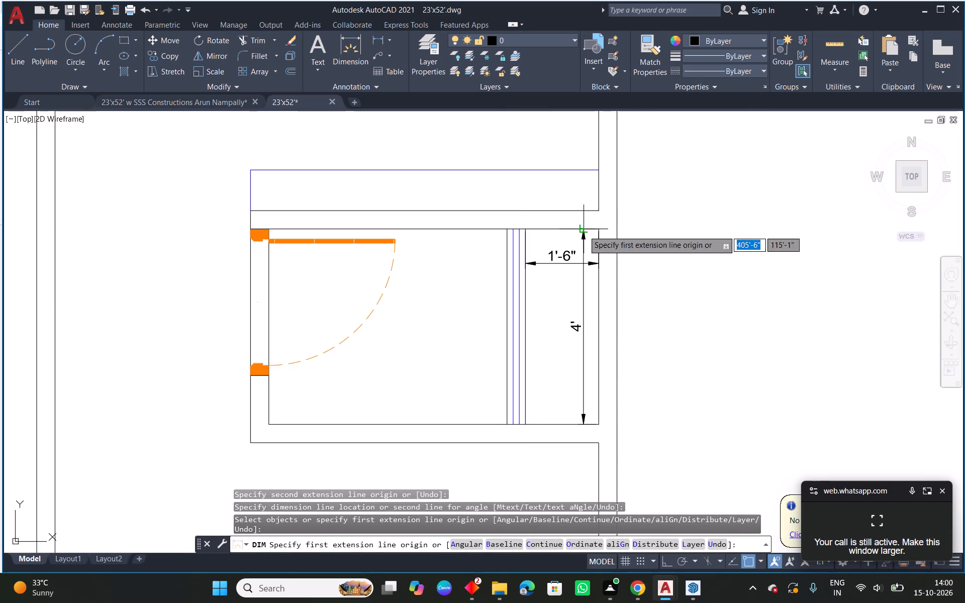
key(Escape)
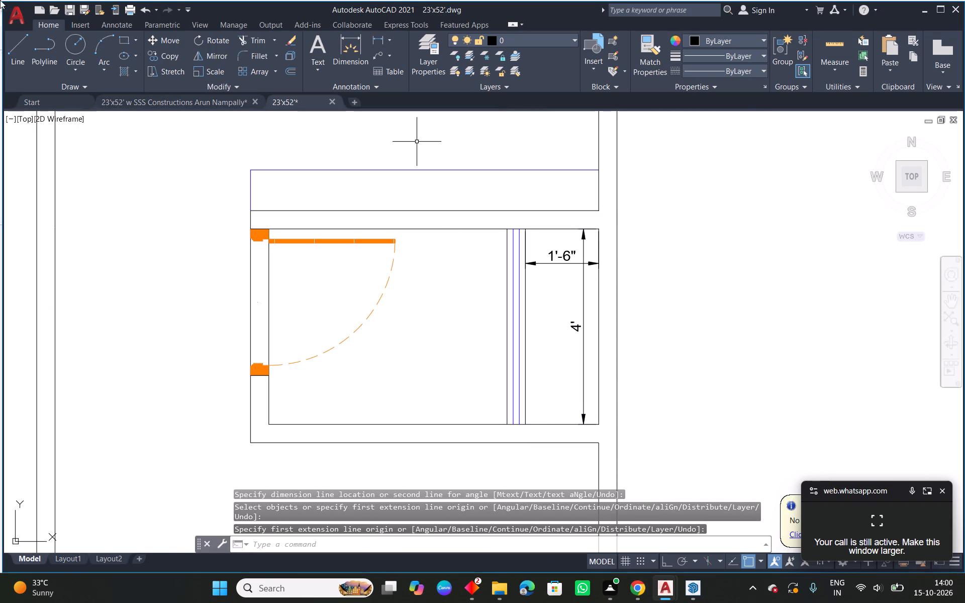
Draw two crossing diagonal lines between the opposite corners of the new shaft.
click(13, 49)
click(525, 232)
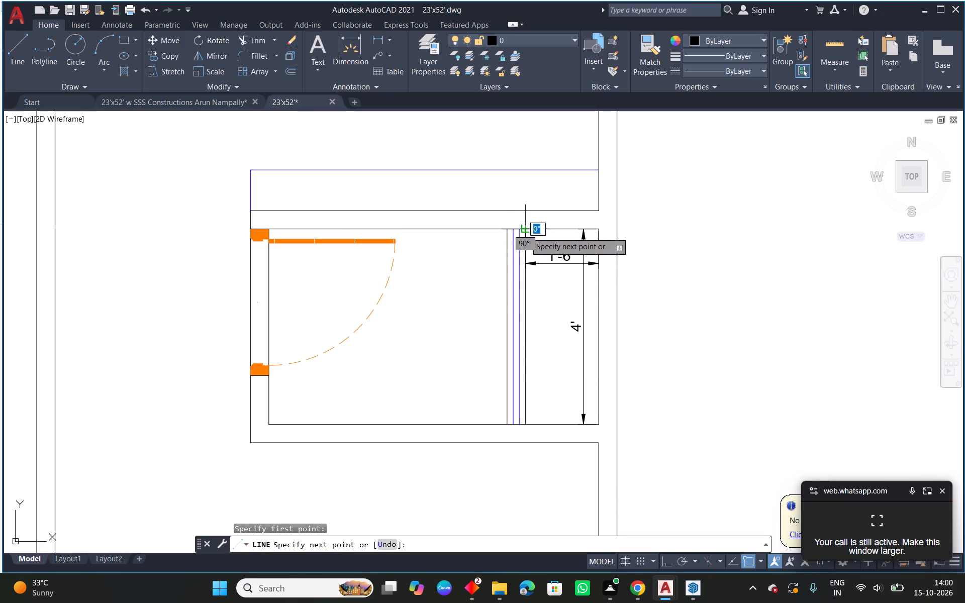
click(599, 426)
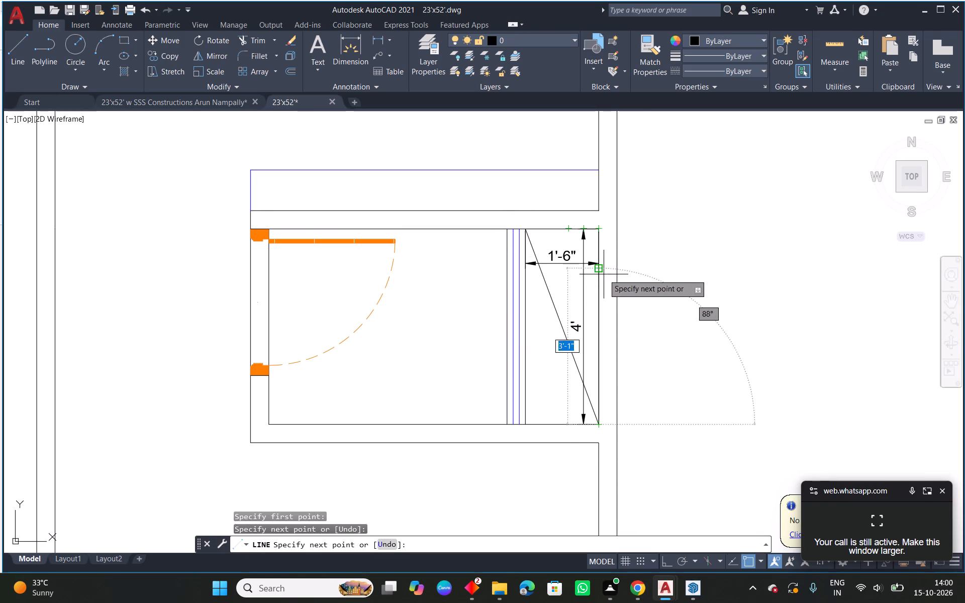
key(Escape)
right_click(615, 273)
click(678, 286)
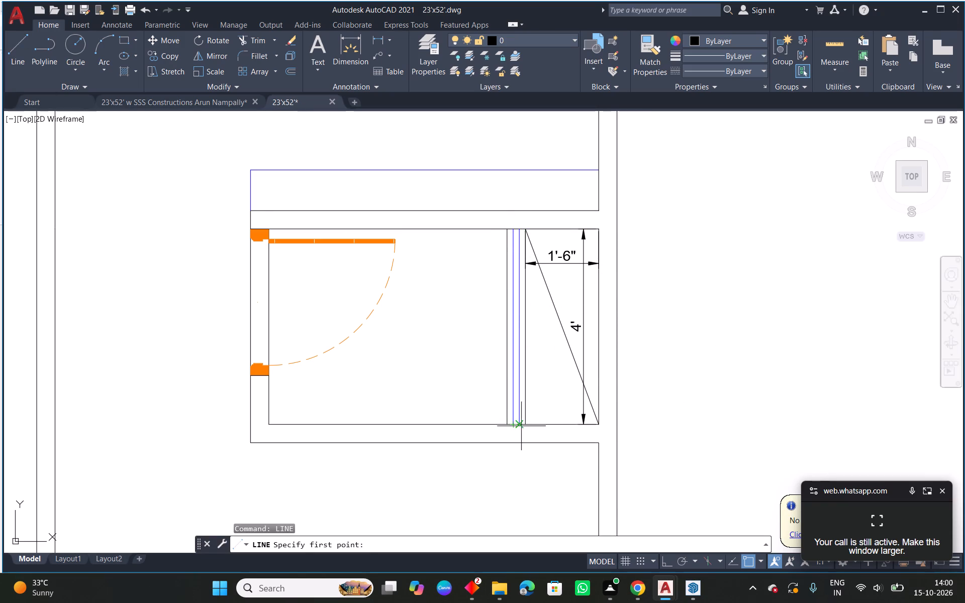
click(526, 426)
click(599, 230)
key(Escape)
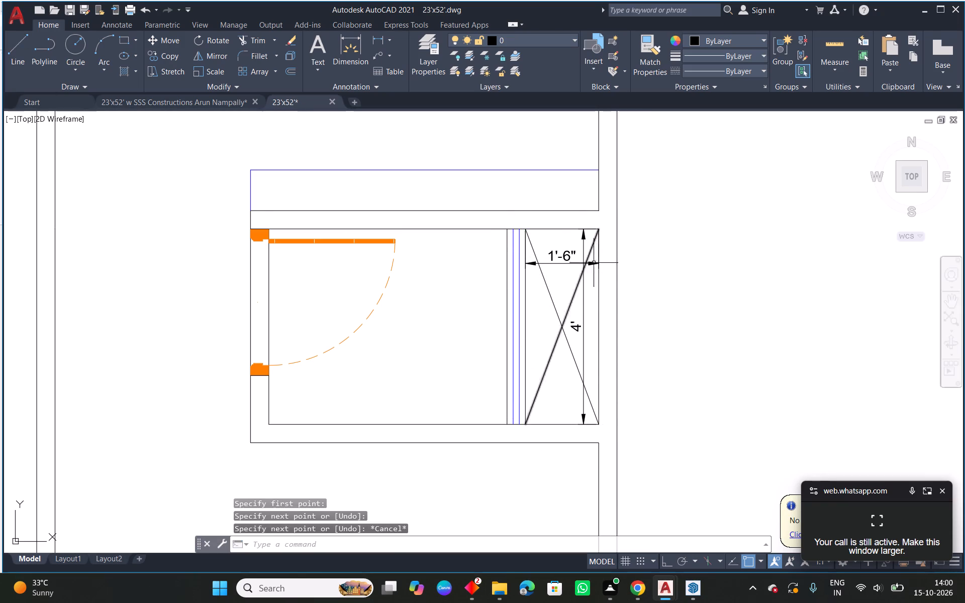
Match the properties of the reference plan's shaft width dimension onto both new shaft dimensions.
scroll(591, 300, down, 2)
middle_drag(595, 356, 762, 329)
scroll(722, 330, down, 1)
scroll(303, 322, up, 1)
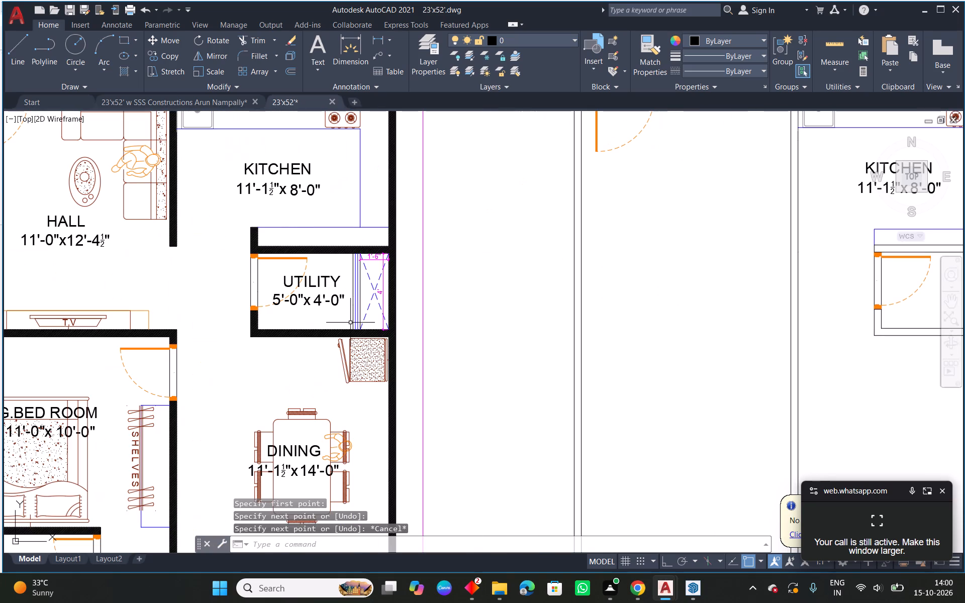
text(ma)
key(space)
scroll(377, 253, up, 3)
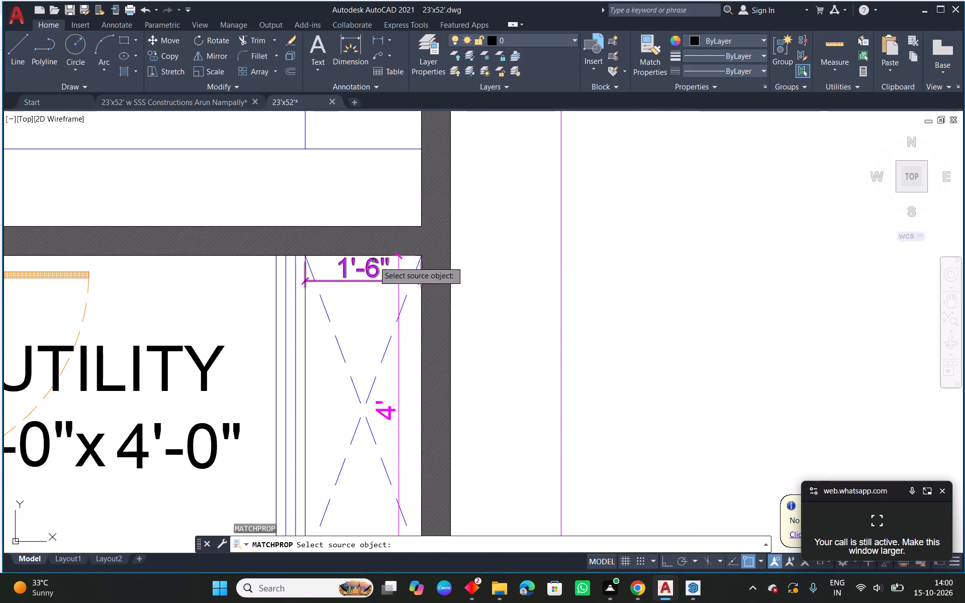
click(374, 263)
scroll(443, 304, down, 4)
middle_drag(670, 325, 107, 284)
scroll(332, 263, up, 2)
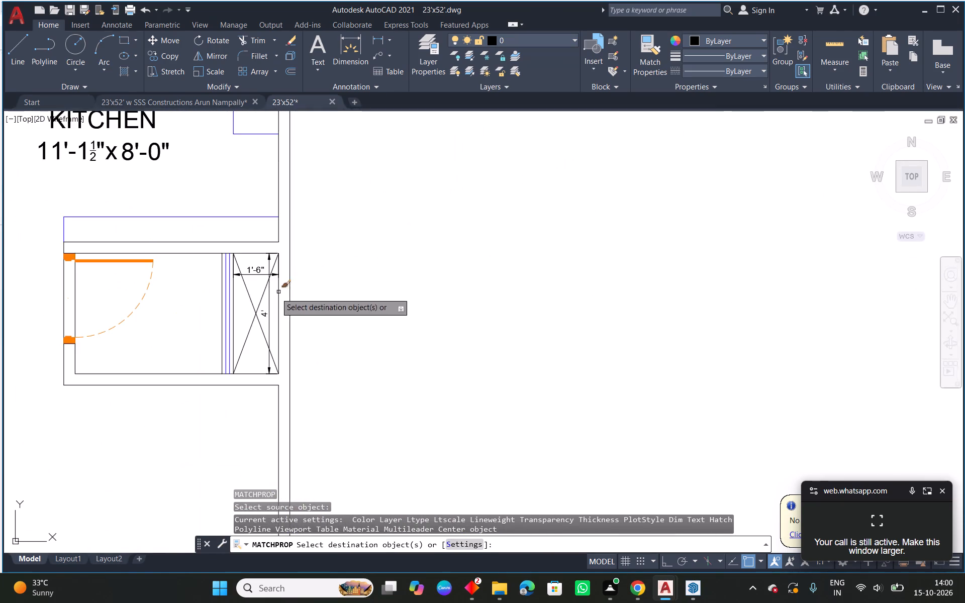
scroll(241, 271, up, 3)
click(295, 263)
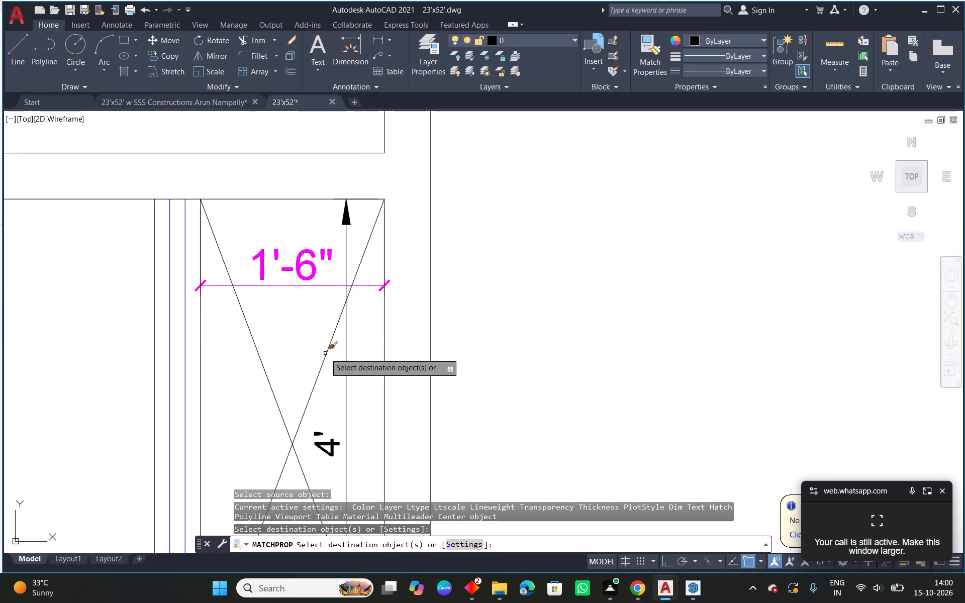
click(347, 415)
key(Escape)
Copy the UTILITY name and room size label from the reference plan into the new utility room.
scroll(352, 354, down, 2)
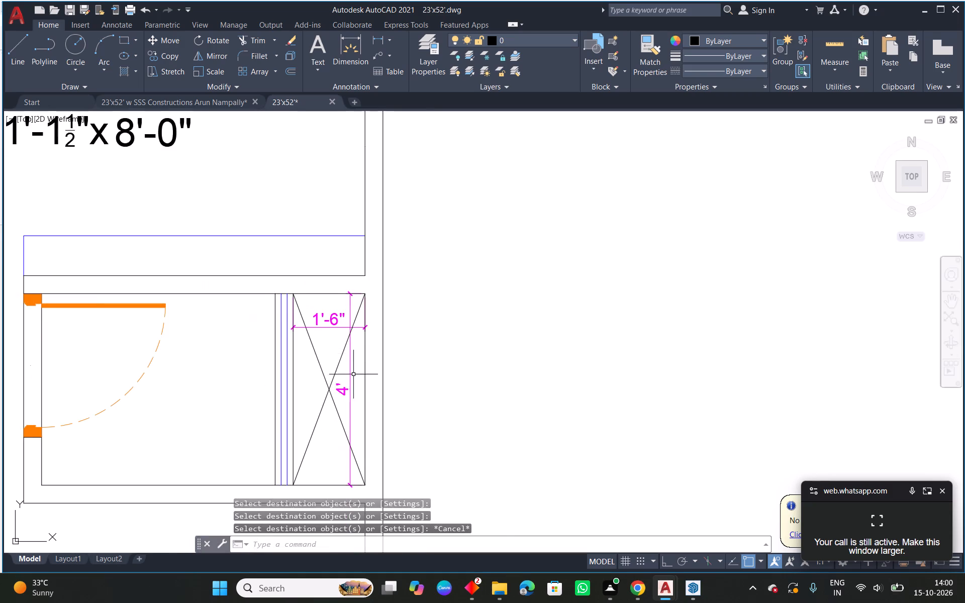
middle_drag(357, 395, 499, 316)
scroll(501, 315, down, 3)
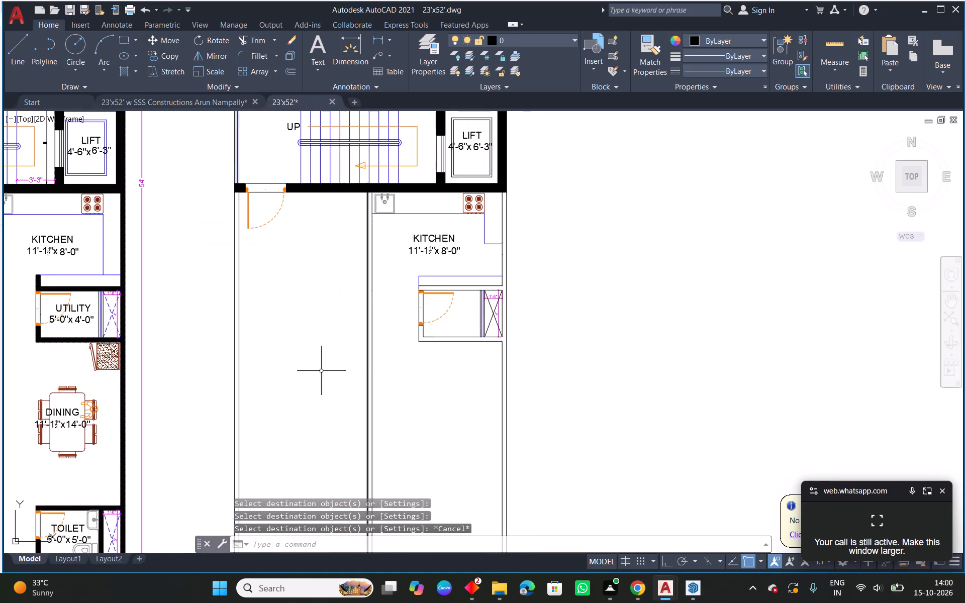
middle_drag(263, 374, 422, 351)
scroll(257, 292, up, 1)
click(236, 303)
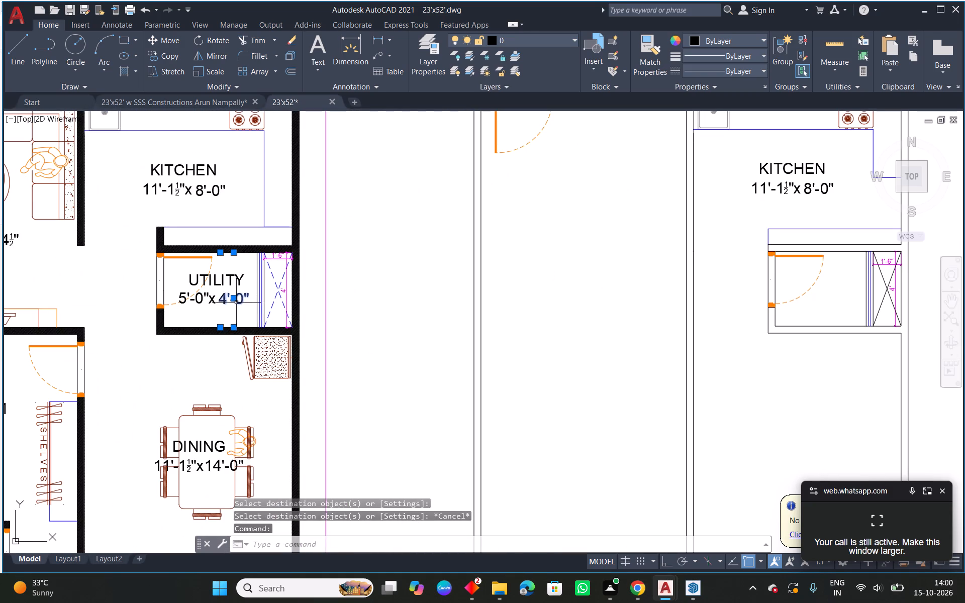
click(198, 299)
text(co)
key(space)
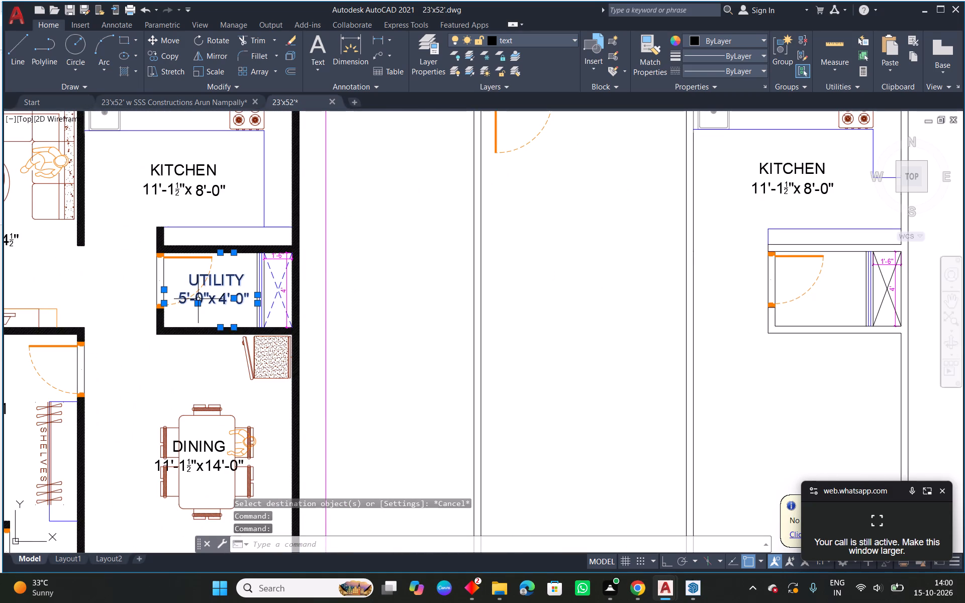
click(198, 299)
middle_drag(600, 311, 188, 306)
scroll(365, 285, up, 2)
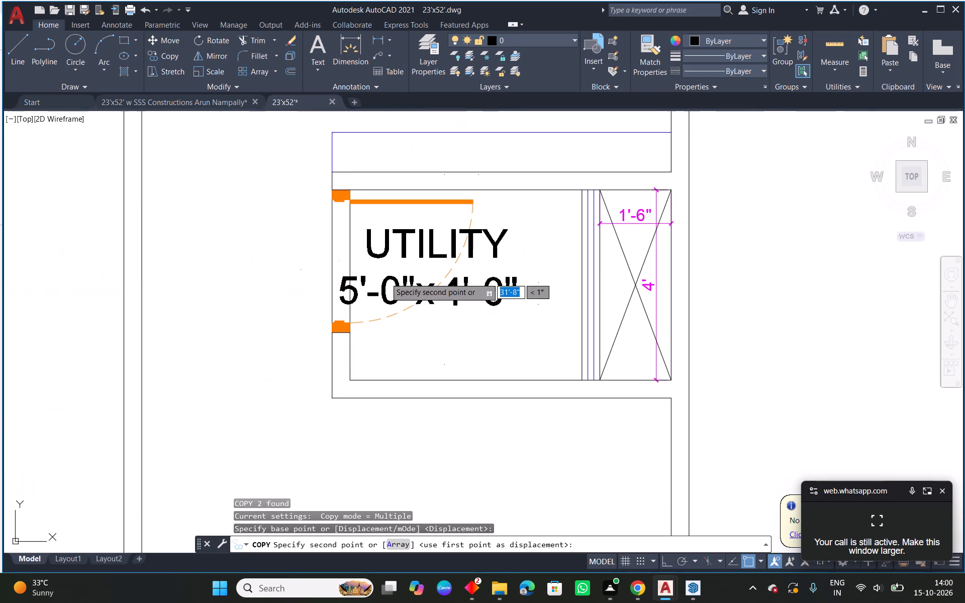
scroll(385, 278, up, 1)
click(439, 281)
key(Escape)
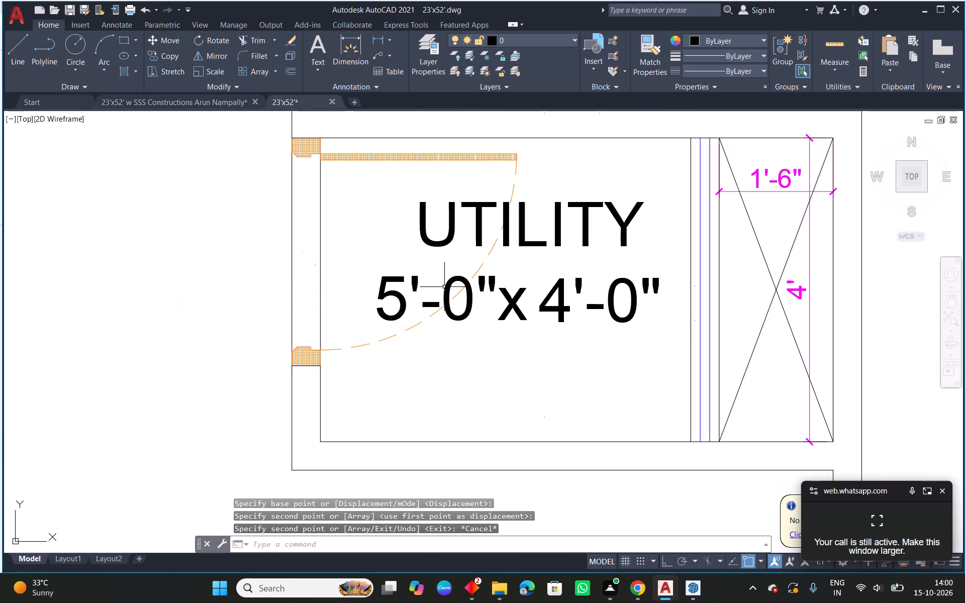
Stretch the ends of the copied utility width dimension onto the door wall's inner face and the near partition face.
click(444, 288)
scroll(320, 276, up, 1)
click(312, 260)
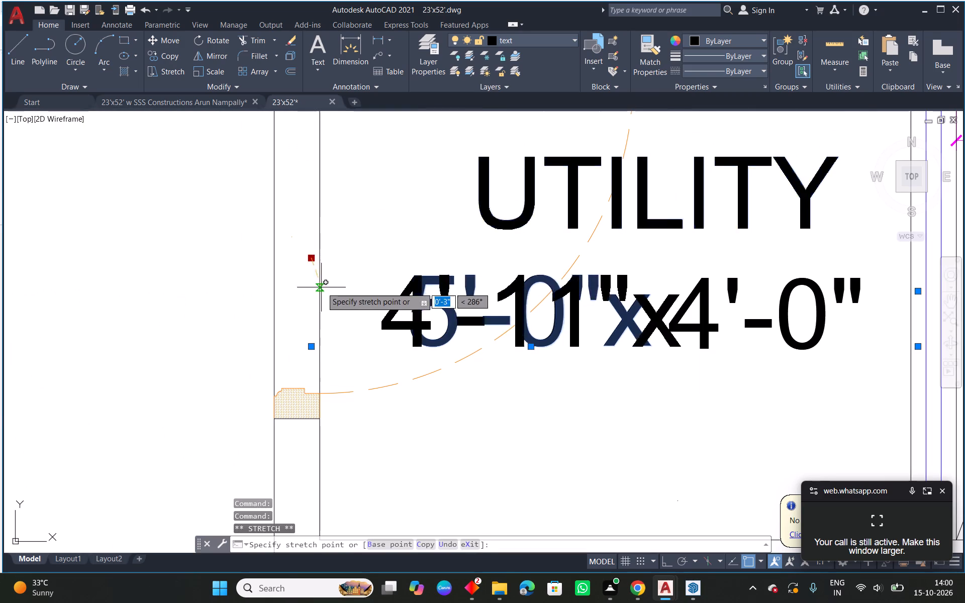
click(322, 288)
scroll(371, 328, down, 1)
middle_drag(536, 359, 362, 333)
scroll(551, 305, up, 1)
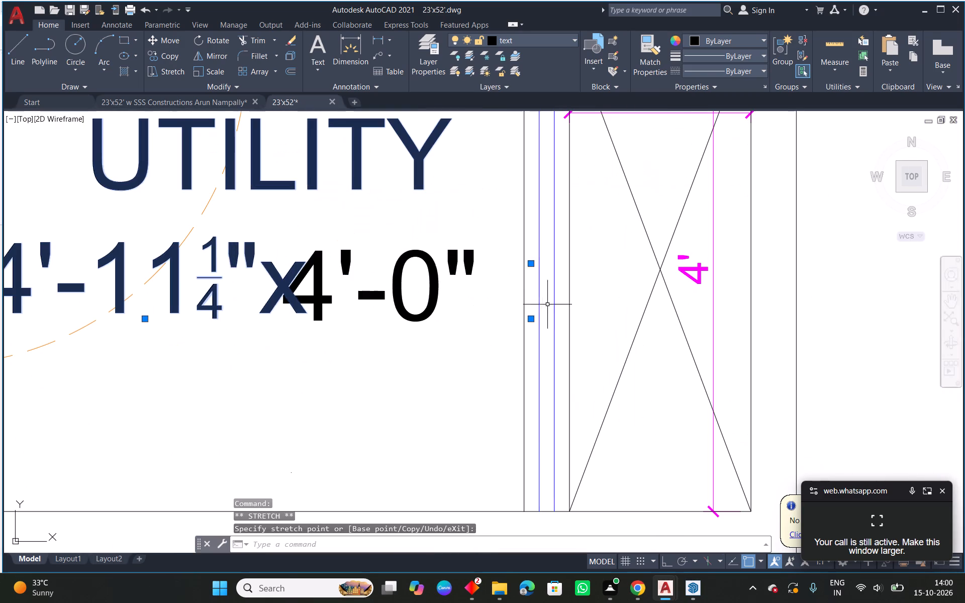
click(532, 266)
click(528, 276)
scroll(526, 295, down, 1)
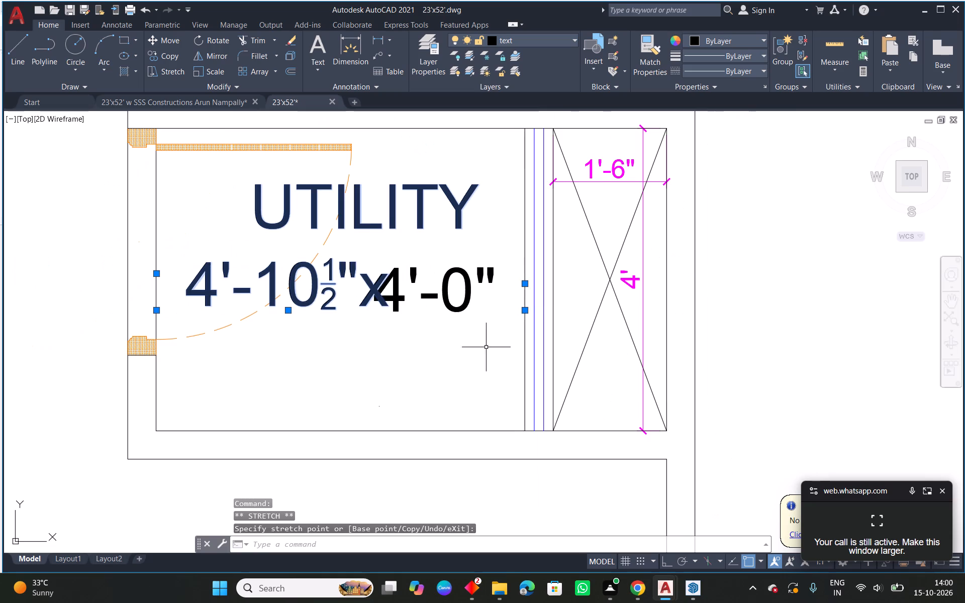
middle_drag(486, 347, 532, 335)
key(Escape)
Dimension the thickness of the shaft partition in the reference plan's utility room.
scroll(532, 335, down, 3)
middle_drag(498, 356, 804, 290)
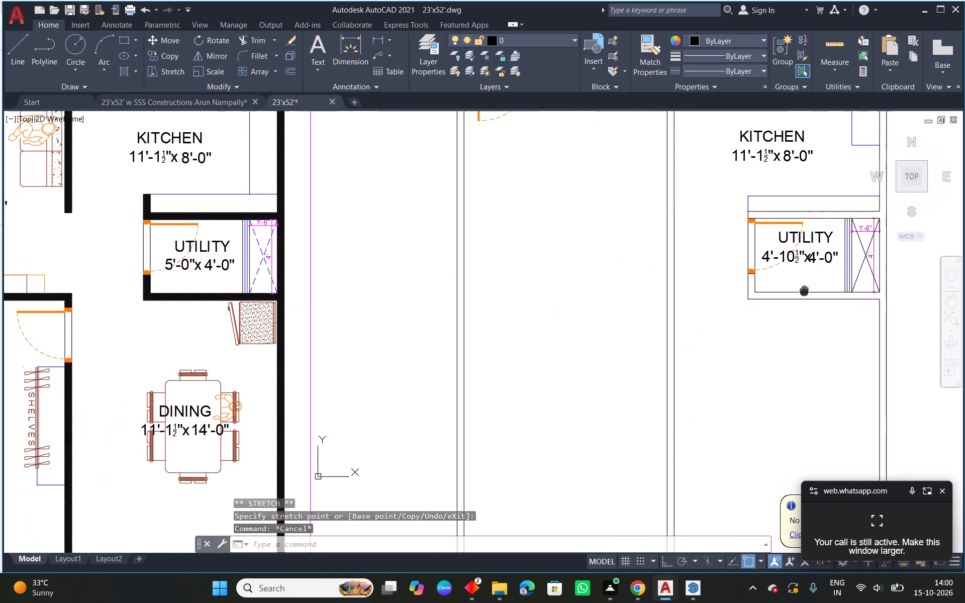
middle_drag(804, 290, 825, 280)
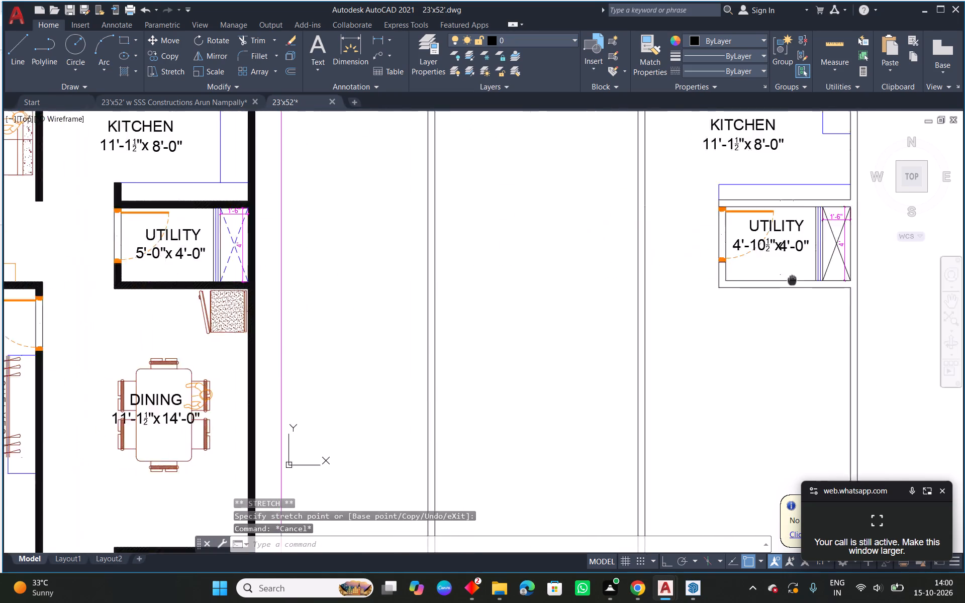
middle_drag(825, 280, 871, 278)
scroll(297, 228, up, 3)
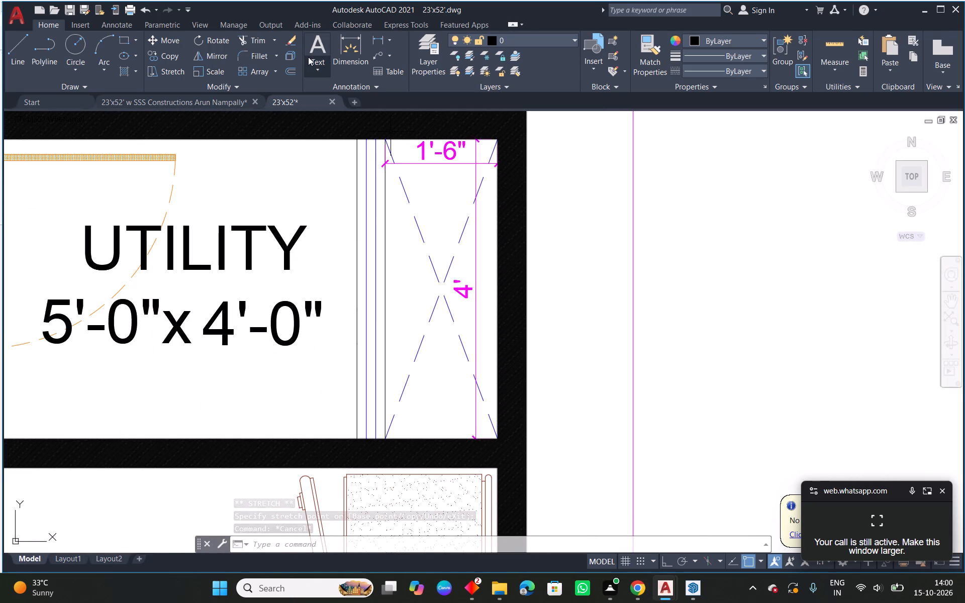
click(348, 54)
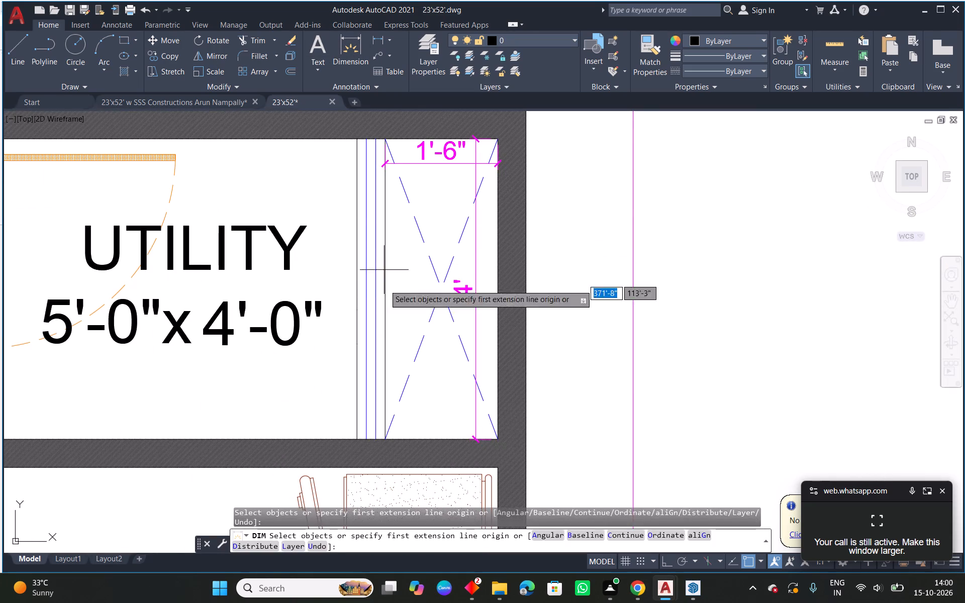
click(358, 439)
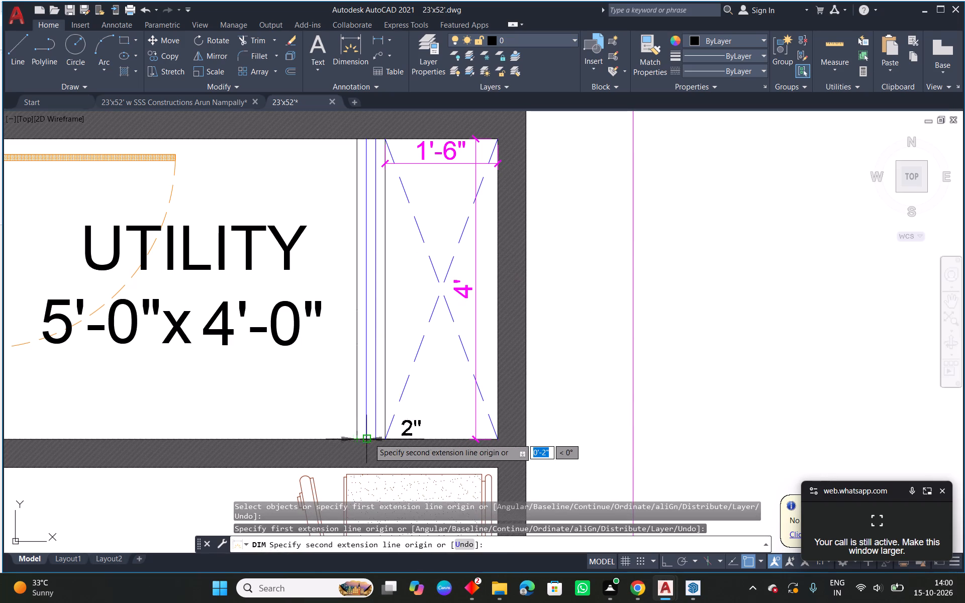
click(385, 438)
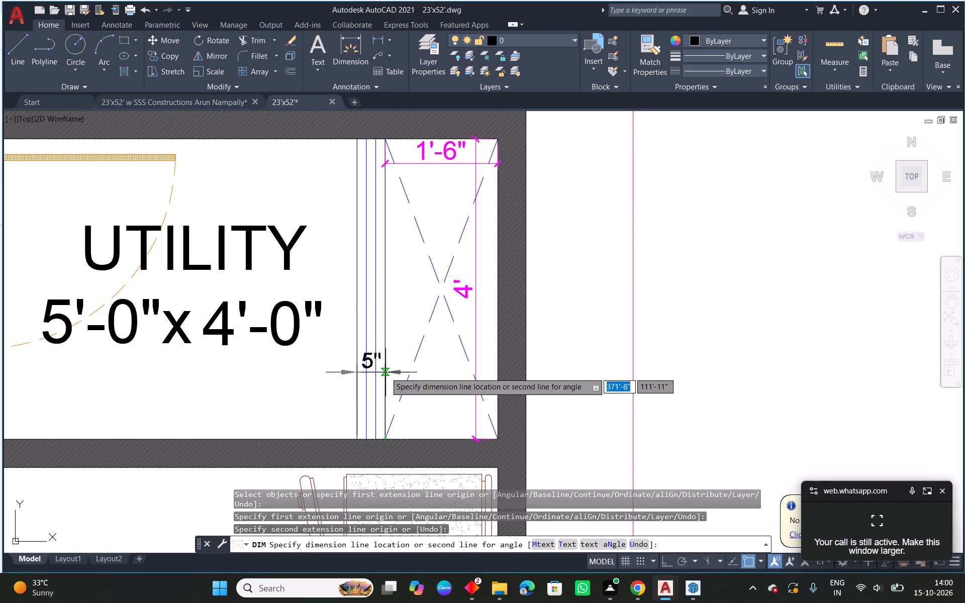
click(385, 372)
key(Escape)
scroll(364, 372, down, 4)
middle_drag(714, 391, 593, 371)
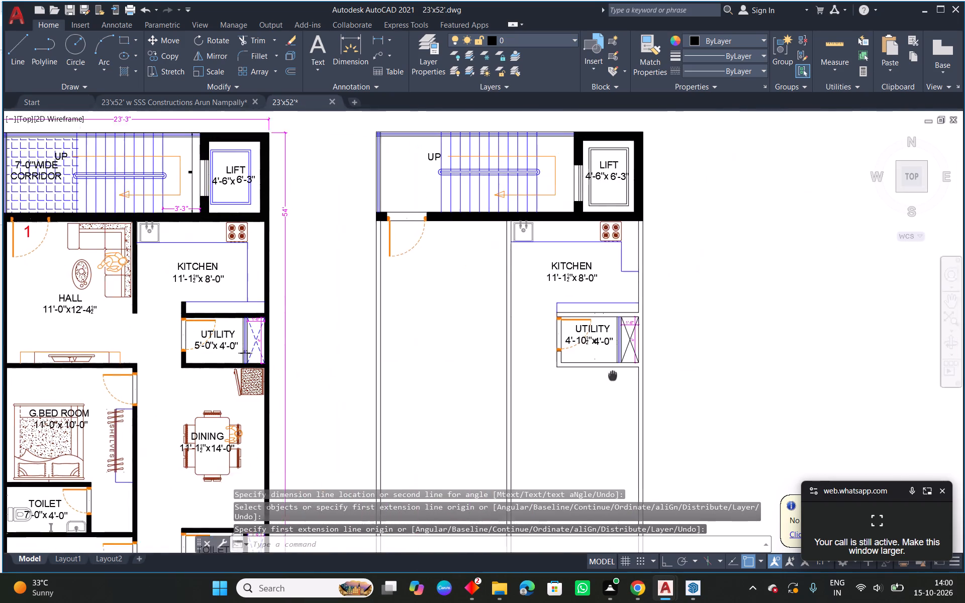
Offset the shaft partition's near face by 5' toward the door wall in the new utility room.
middle_drag(593, 371, 457, 350)
scroll(397, 323, up, 2)
middle_drag(487, 346, 454, 348)
scroll(456, 346, up, 1)
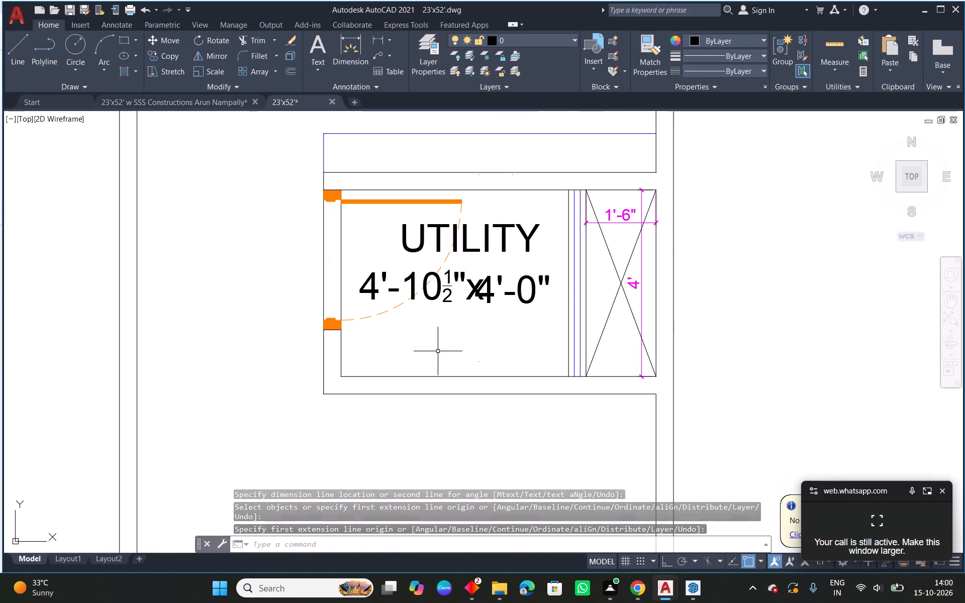
key(Escape)
text(o 5)
text('')
key(BackSpace)
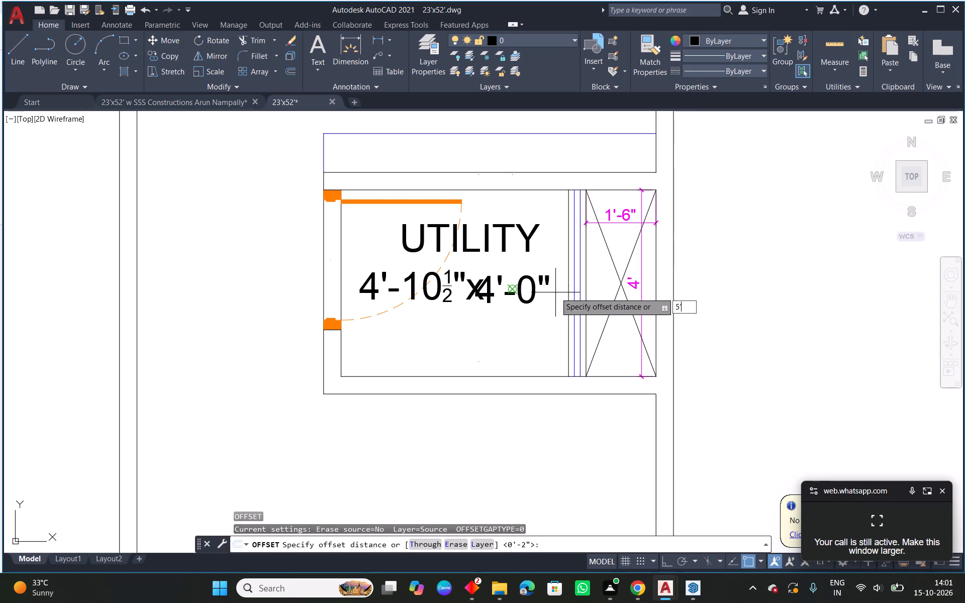
key(Return)
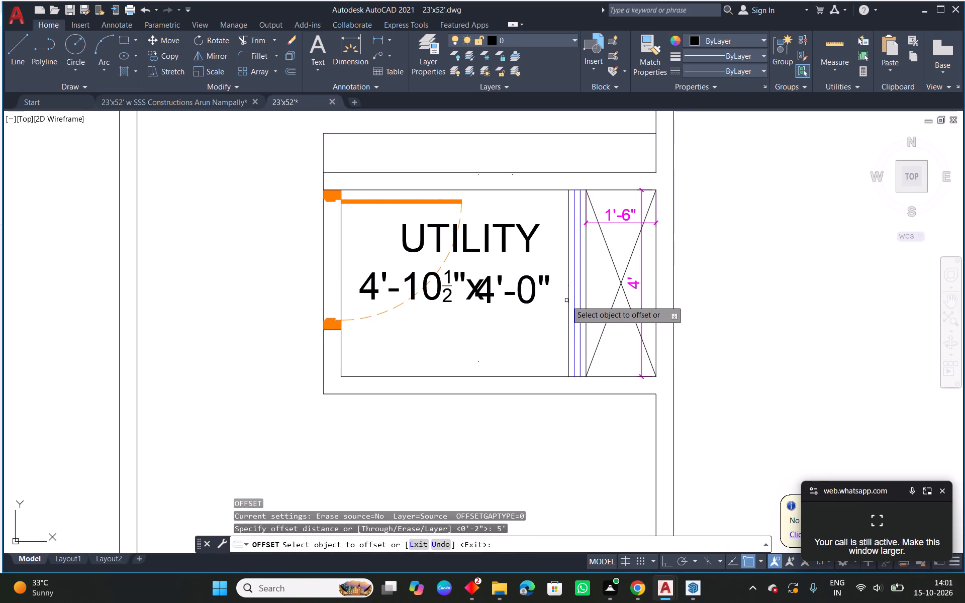
click(569, 299)
click(346, 307)
key(Escape)
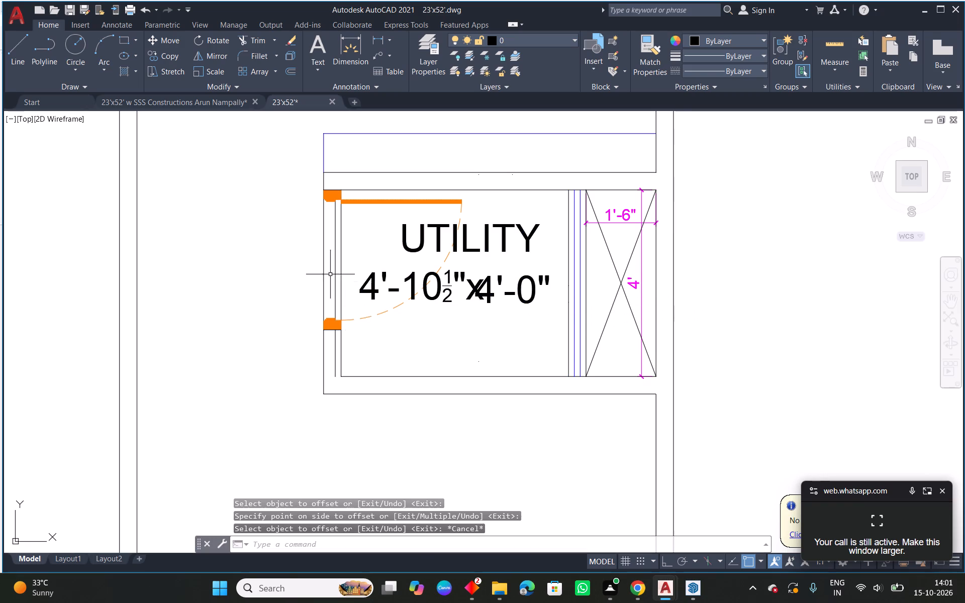
Move both faces of the new utility room's door wall so the inner face lies on the 5' offset line.
scroll(331, 260, up, 1)
click(346, 256)
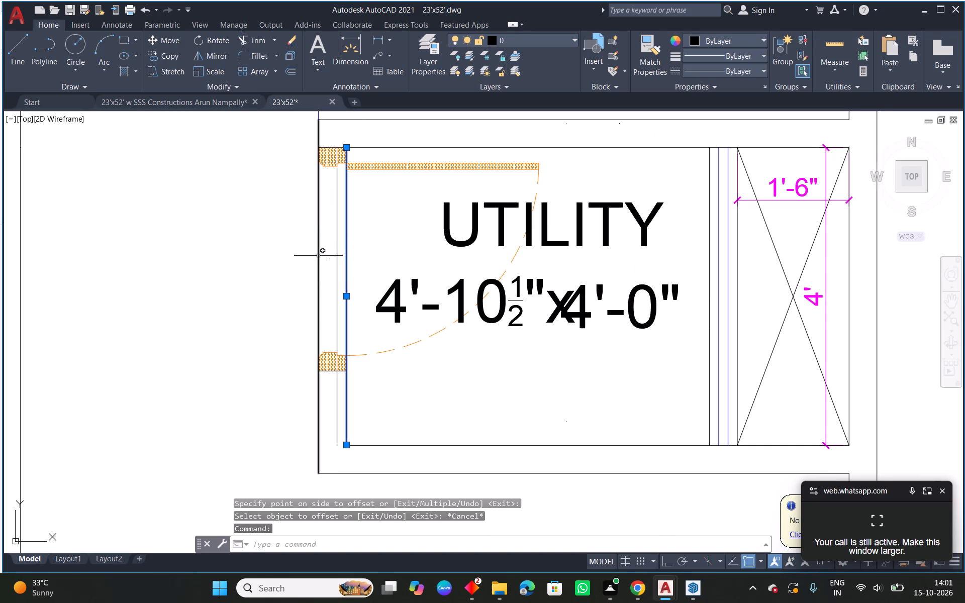
click(318, 256)
text(m)
key(space)
scroll(341, 146, up, 1)
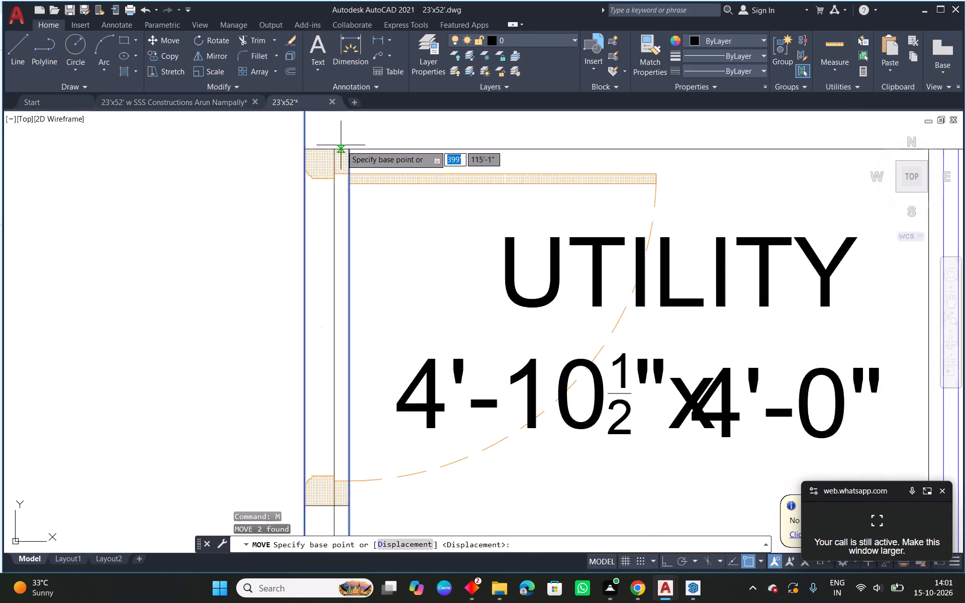
scroll(341, 145, up, 1)
click(355, 149)
click(329, 150)
key(Escape)
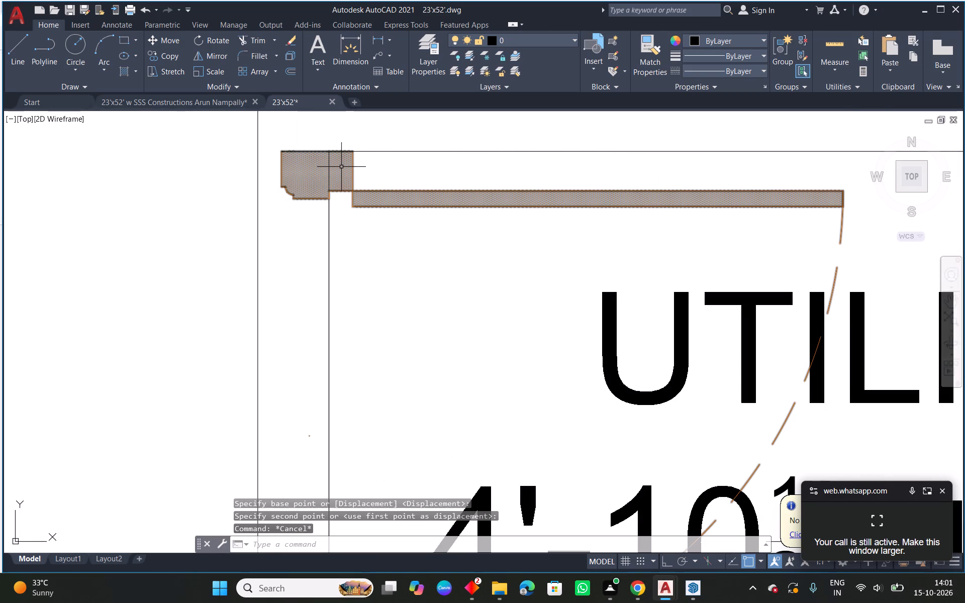
Fillet the moved door wall faces to the two lines of the kitchen-side wall at the inner and outer corners.
text(f)
key(space)
click(372, 152)
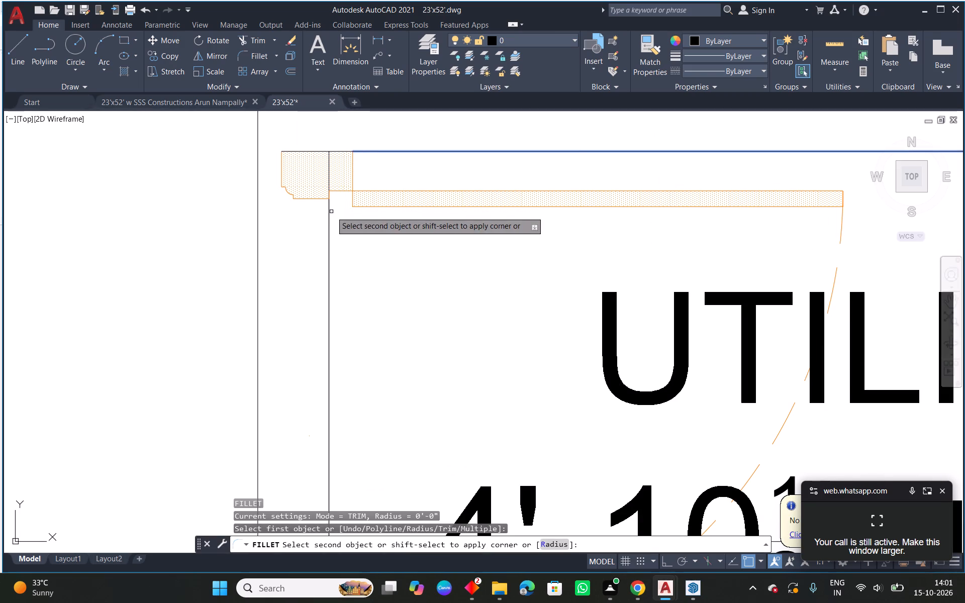
click(329, 218)
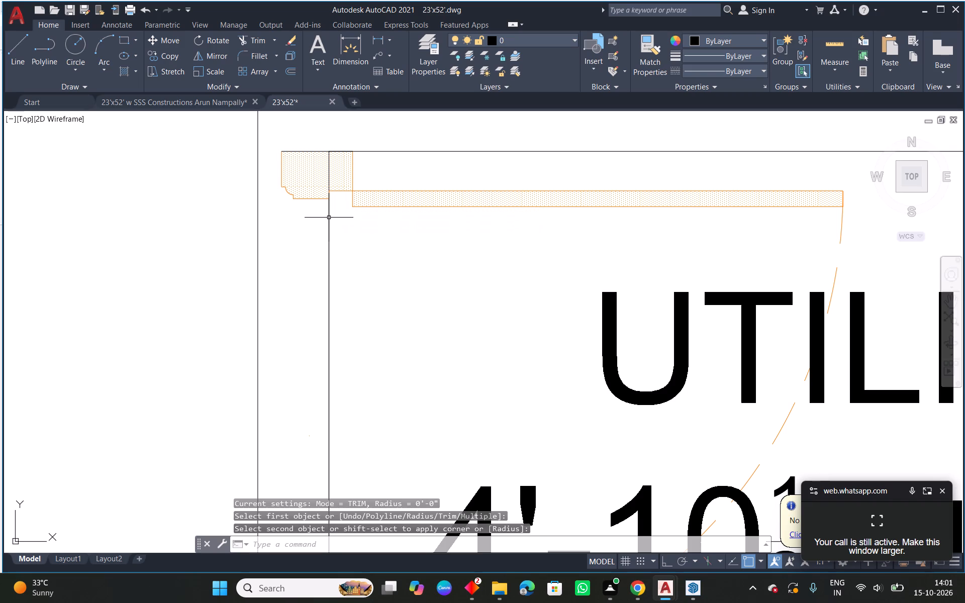
middle_drag(329, 218, 326, 333)
right_click(247, 197)
click(294, 202)
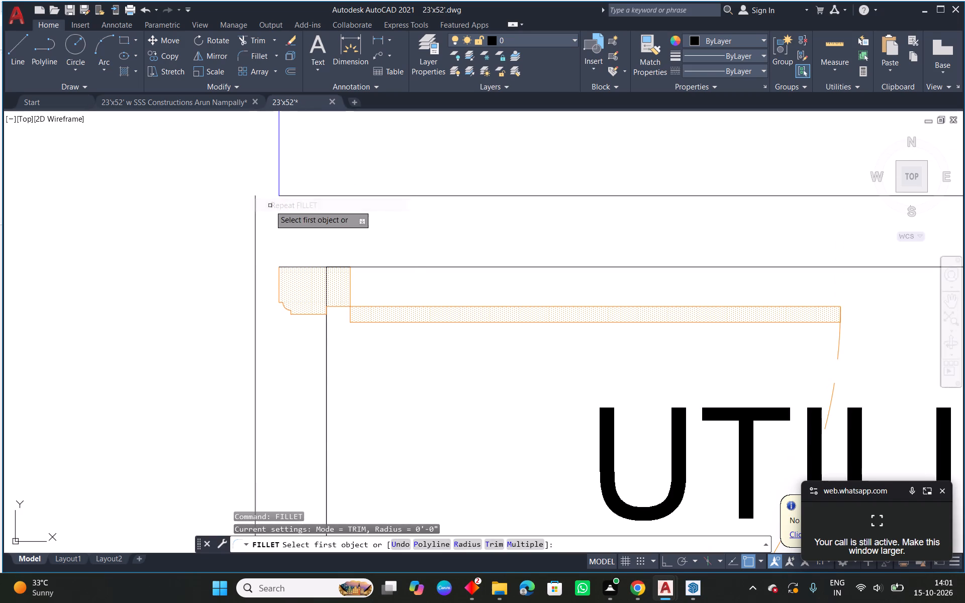
click(256, 214)
click(298, 197)
key(Escape)
scroll(304, 203, down, 4)
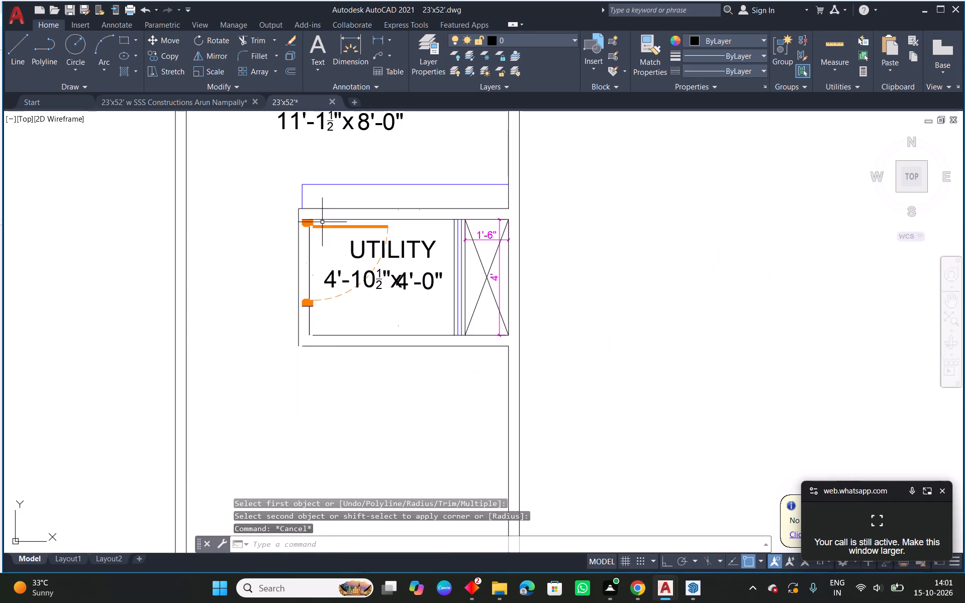
Select the two blue counter lines above the new utility room's kitchen-side wall.
scroll(309, 206, up, 4)
drag(301, 198, 293, 196)
middle_drag(228, 178, 220, 273)
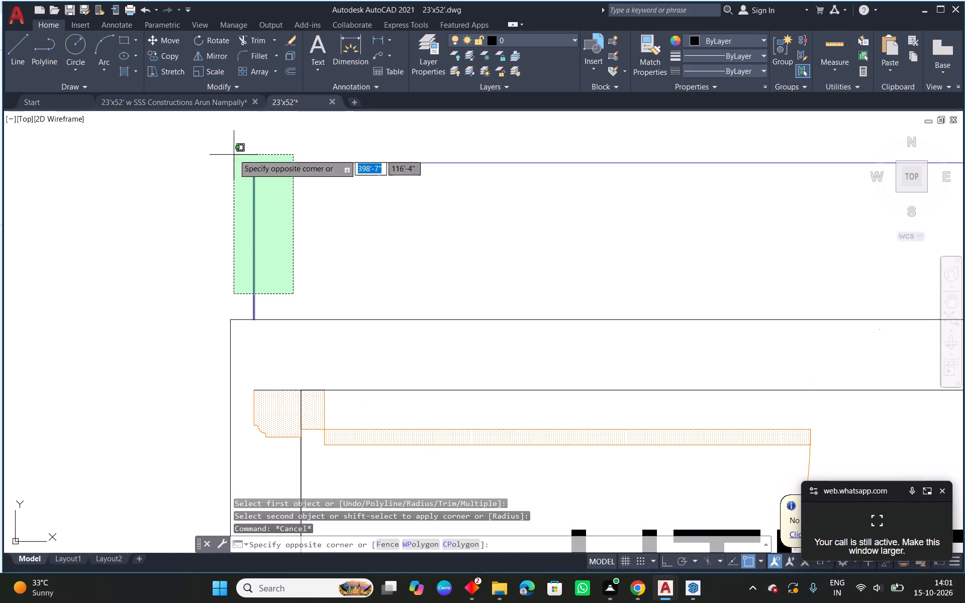
click(234, 154)
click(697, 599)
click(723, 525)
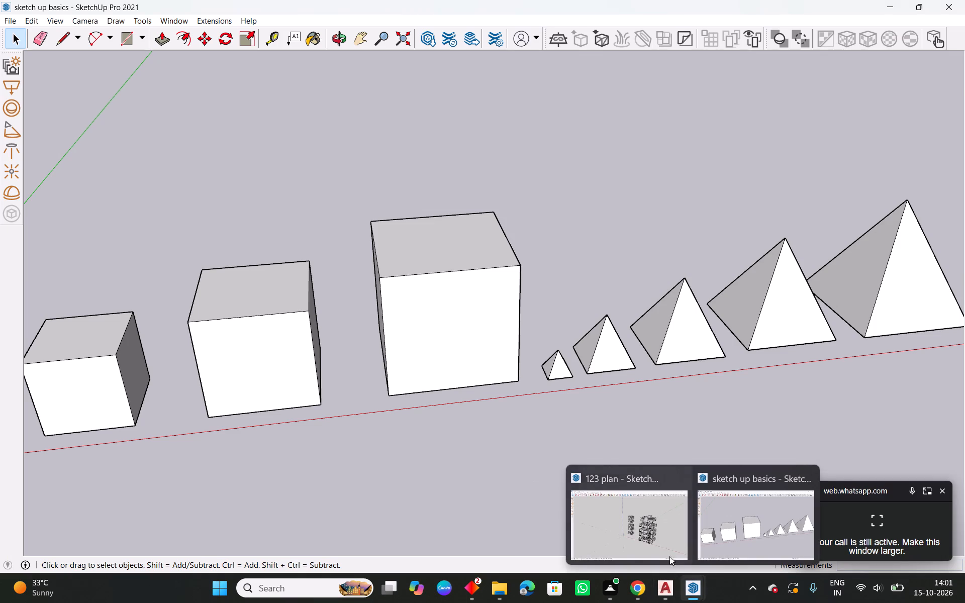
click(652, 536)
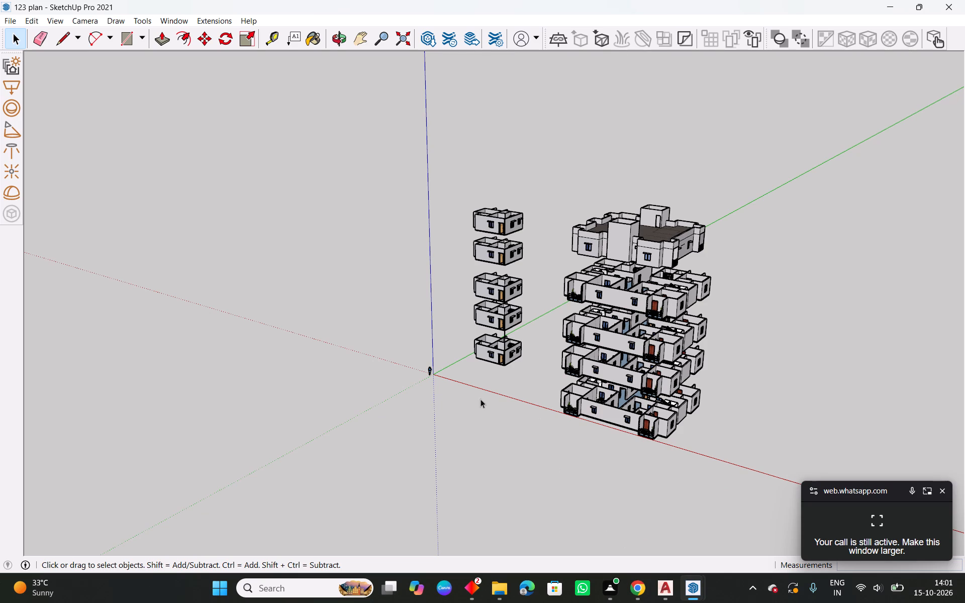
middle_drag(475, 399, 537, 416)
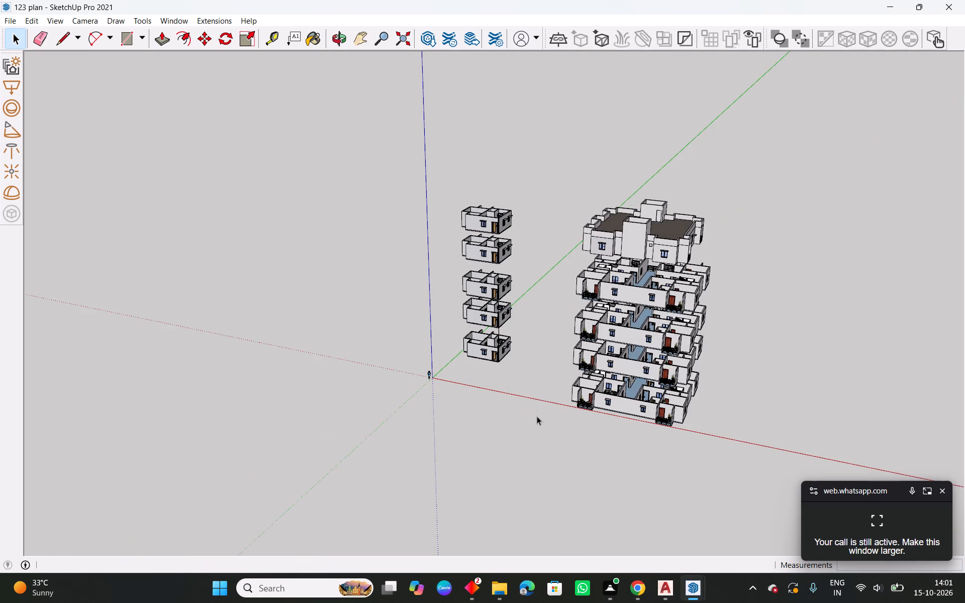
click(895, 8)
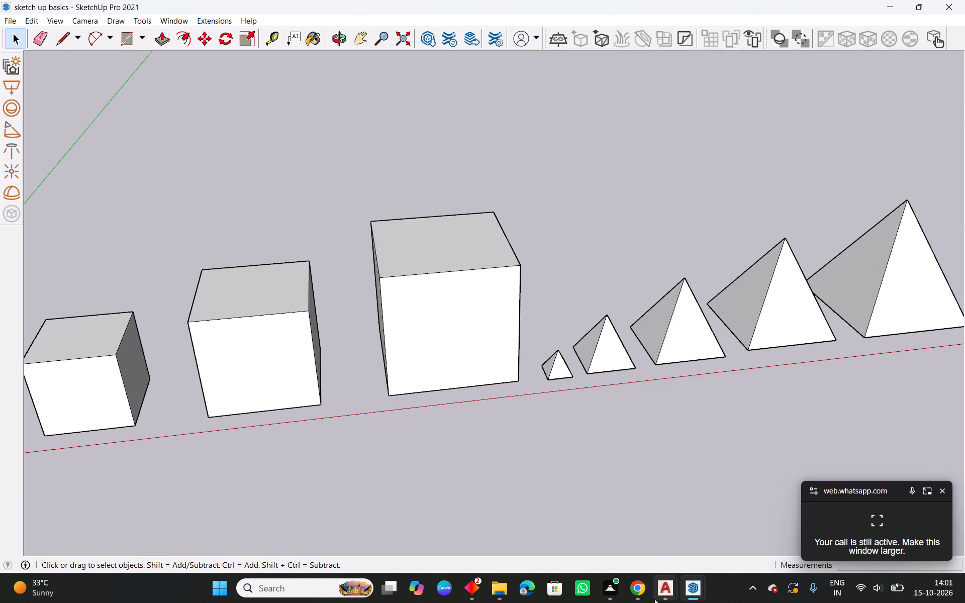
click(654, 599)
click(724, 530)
Move the selected blue counter lines so their lower end meets the door wall's new outer corner.
middle_drag(378, 428, 428, 406)
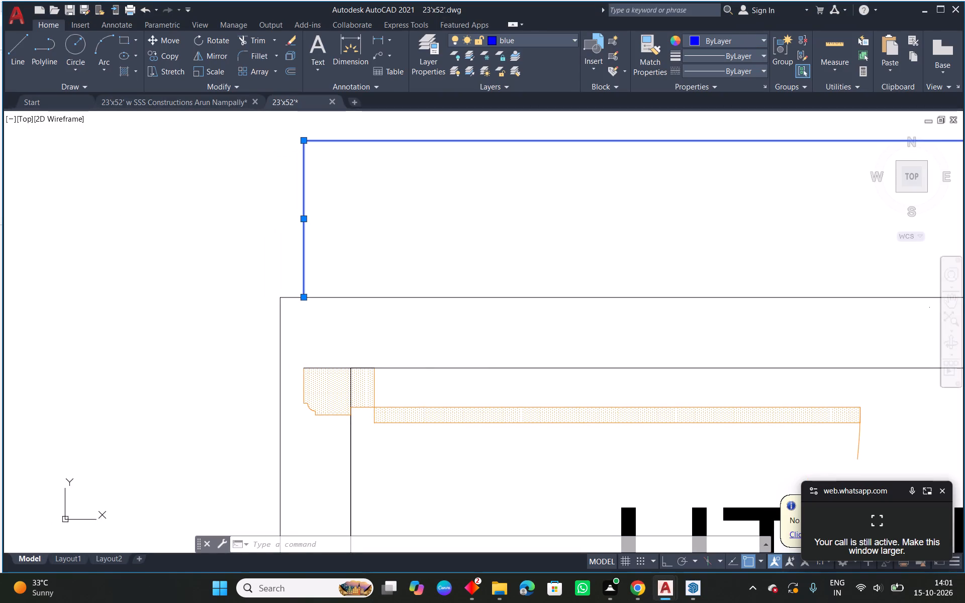
middle_drag(331, 223, 383, 317)
key(m)
key(space)
click(357, 390)
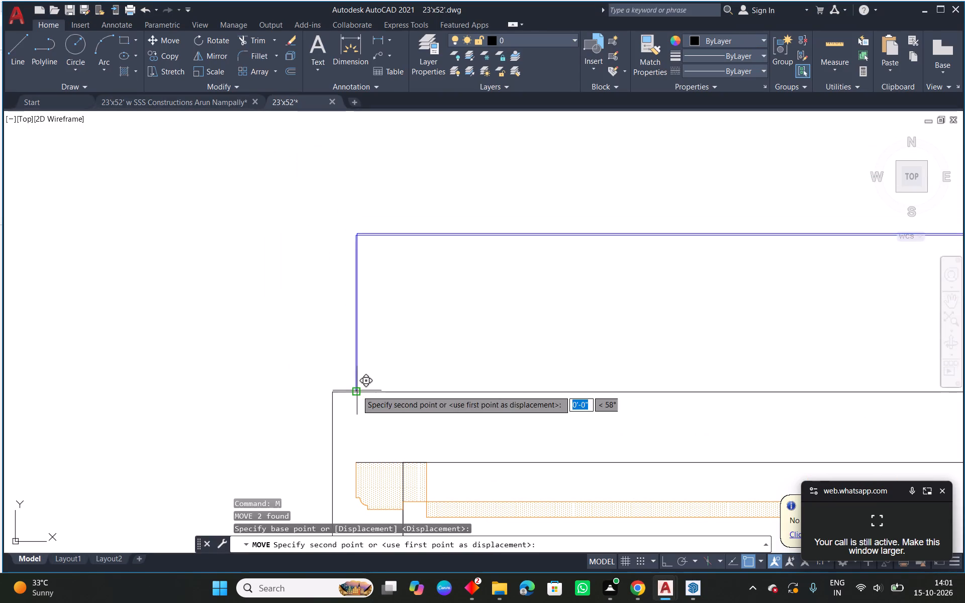
click(327, 392)
key(Escape)
Extend the blue counter's front line to the inner face of the far outer wall.
scroll(366, 360, down, 4)
middle_drag(684, 374, 625, 362)
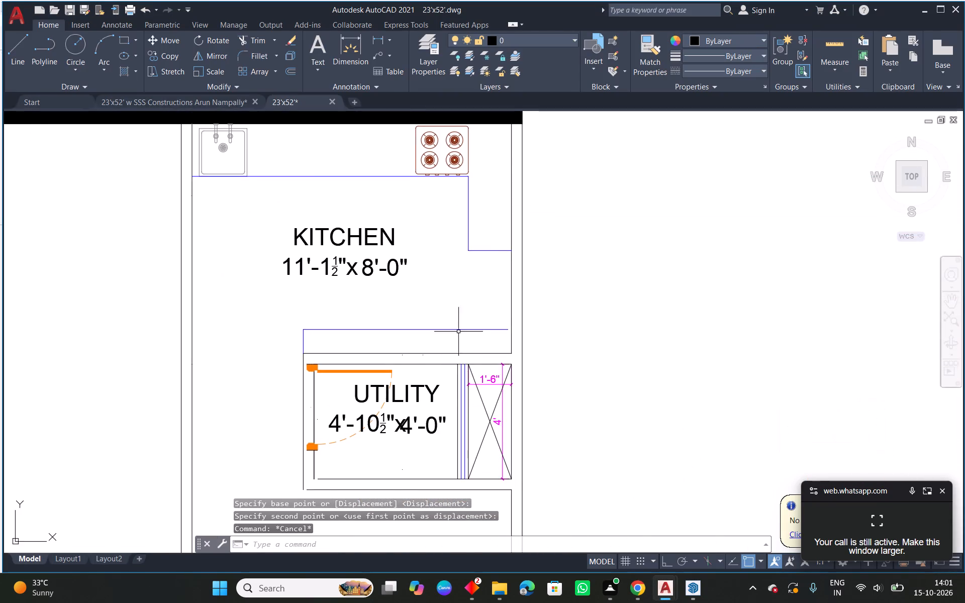
scroll(454, 330, up, 2)
text(ex)
key(space)
drag(537, 299, 537, 346)
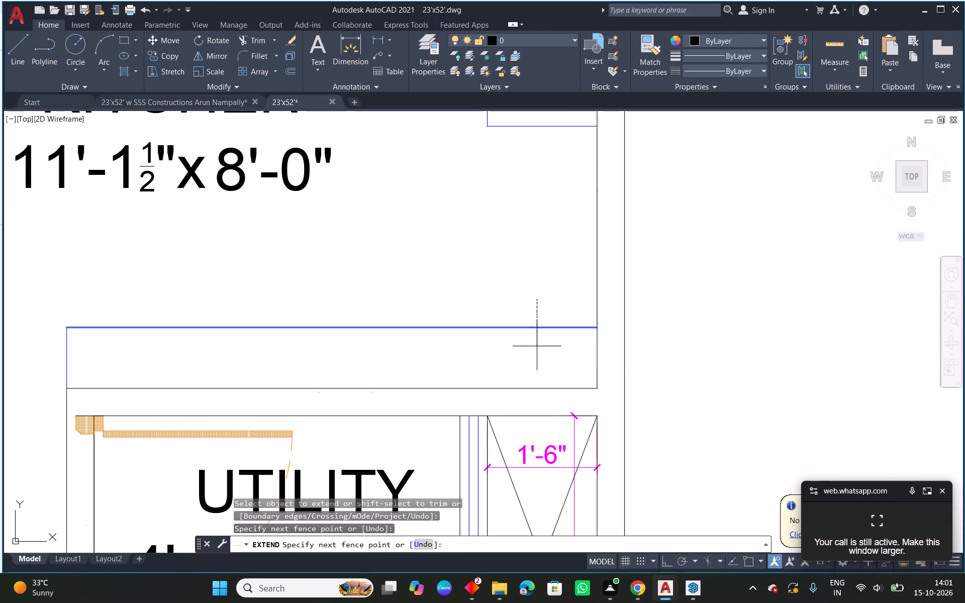
drag(537, 346, 537, 347)
key(Escape)
Stretch the utility width dimension's door-side end onto the moved door wall's inner face.
scroll(509, 332, down, 2)
middle_drag(529, 391, 587, 265)
scroll(404, 354, up, 1)
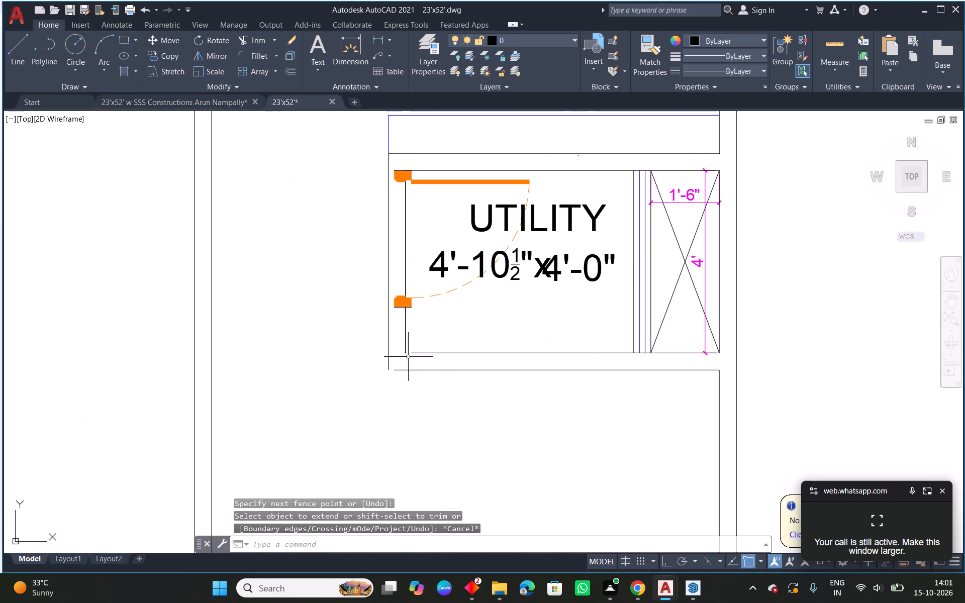
middle_drag(457, 310, 447, 345)
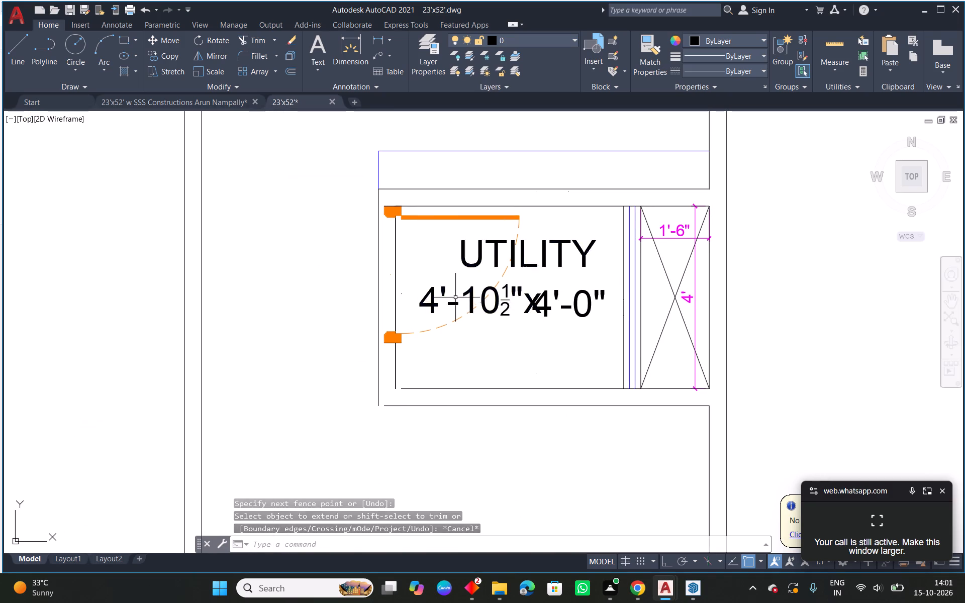
click(433, 301)
scroll(413, 299, up, 2)
click(380, 283)
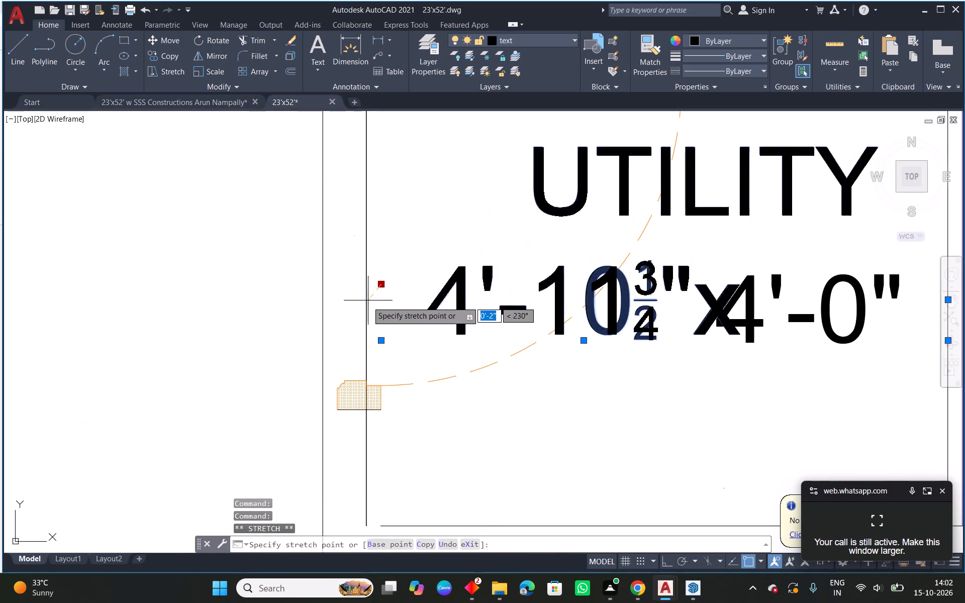
click(366, 306)
key(Escape)
Delete the duplicate line lying over the utility door wall's inner face.
click(367, 261)
key(Delete)
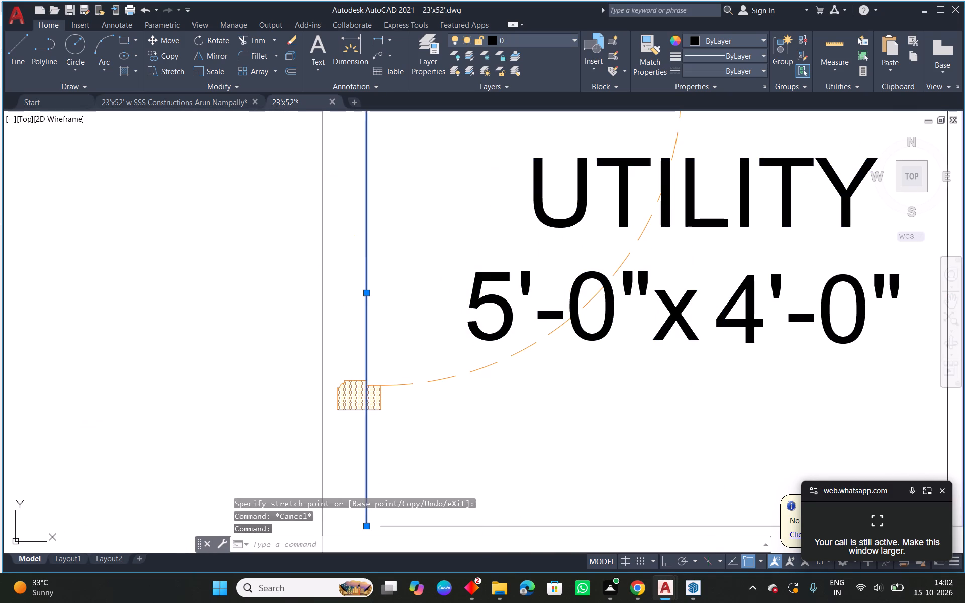
Fillet the door wall's inner and outer faces to the utility room's lower wall lines.
scroll(422, 332, down, 2)
middle_drag(515, 391, 523, 369)
key(Escape)
scroll(418, 375, up, 1)
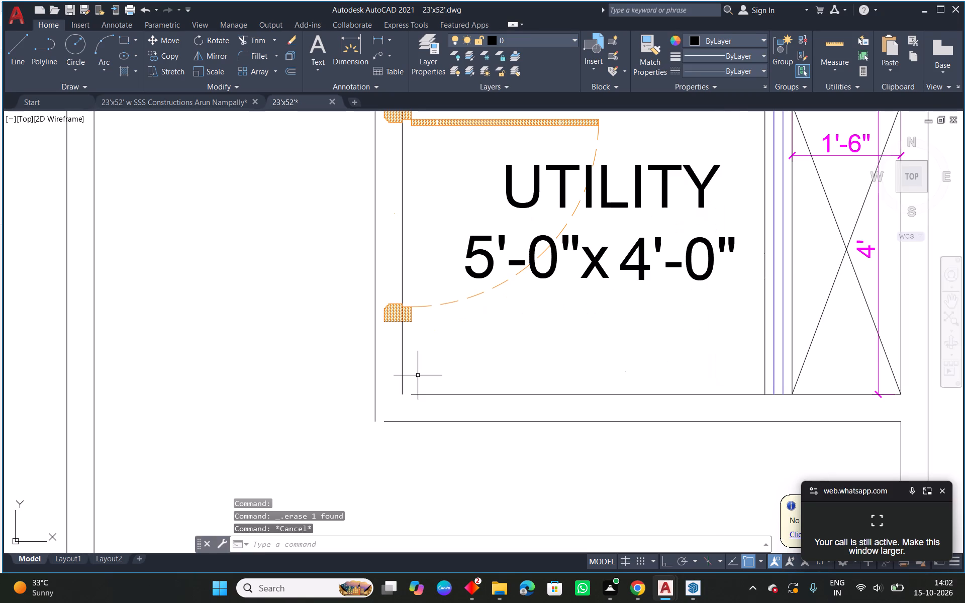
key(f)
key(space)
click(421, 395)
click(403, 389)
right_click(440, 359)
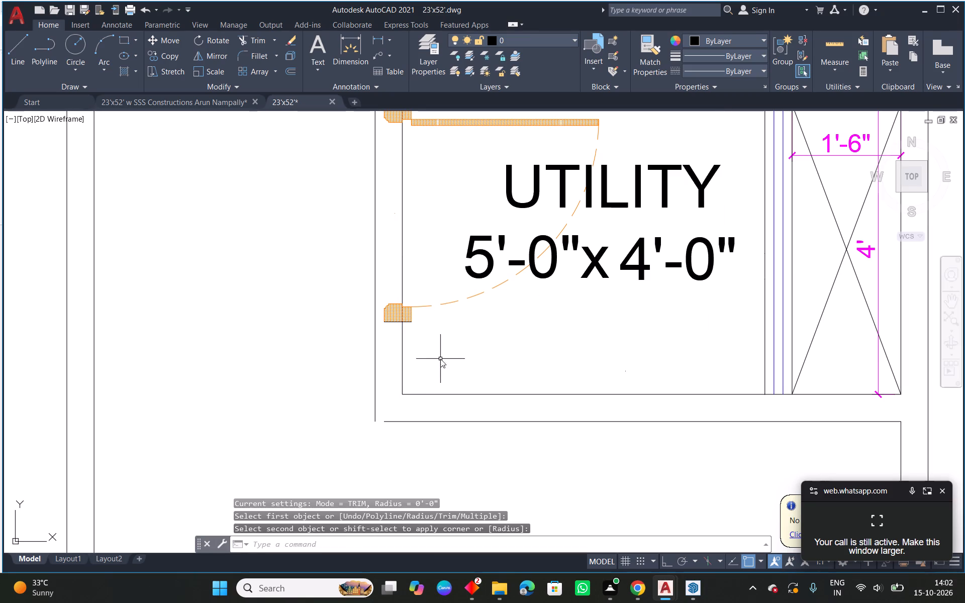
click(487, 137)
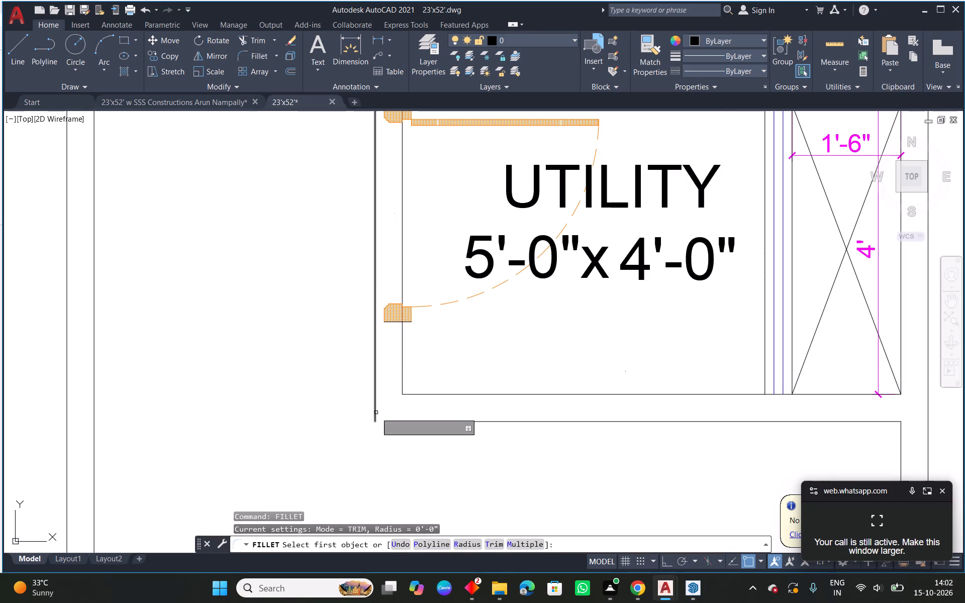
click(376, 413)
click(411, 423)
key(Escape)
Move the utility door block by its frame corner onto the upper inner corner of the door wall.
middle_drag(472, 356, 472, 482)
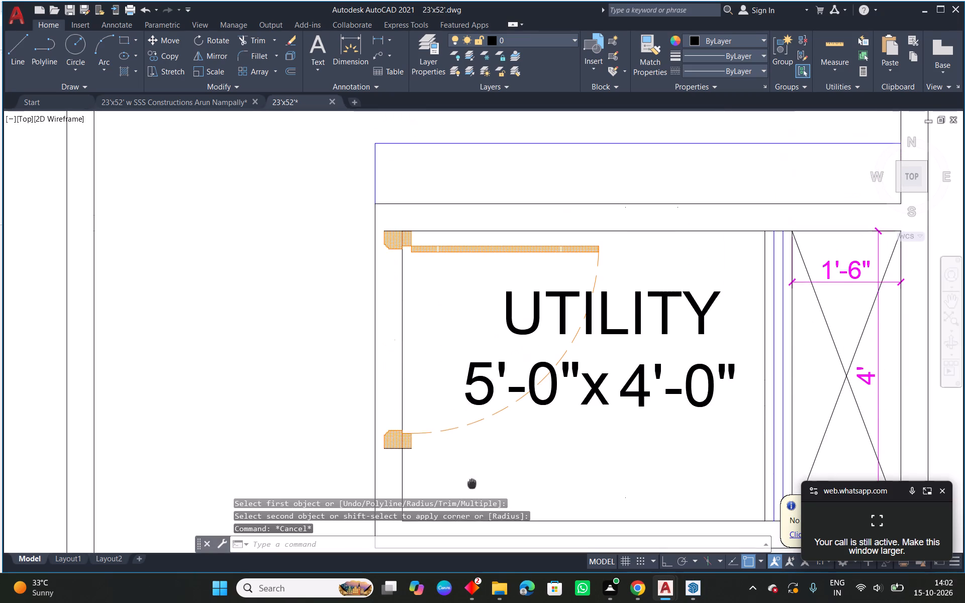
middle_drag(472, 482, 472, 483)
scroll(410, 258, up, 2)
click(403, 223)
click(411, 189)
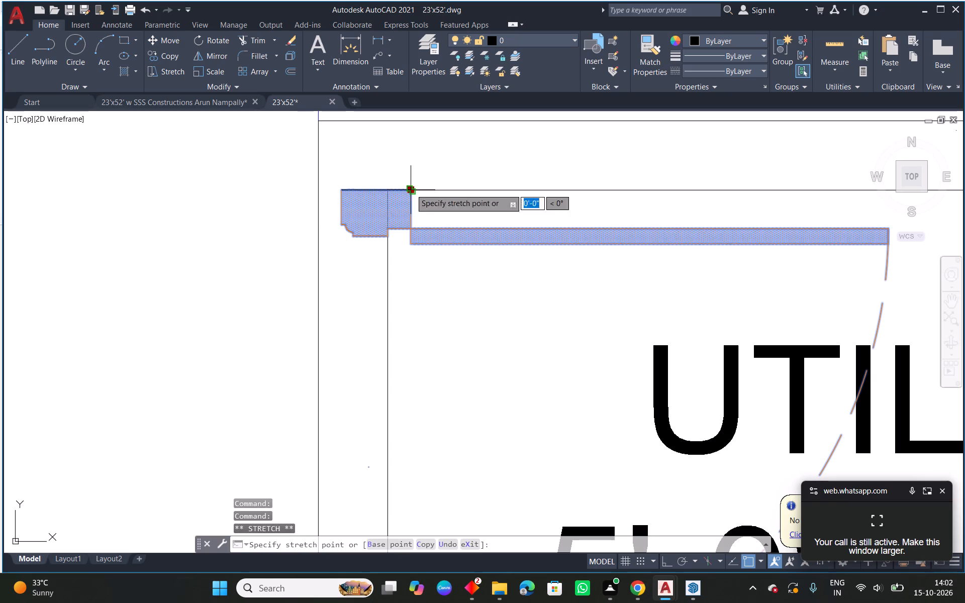
click(386, 189)
key(Escape)
Fillet the door wall's inner face again to the utility room's upper and lower inner wall lines.
key(f)
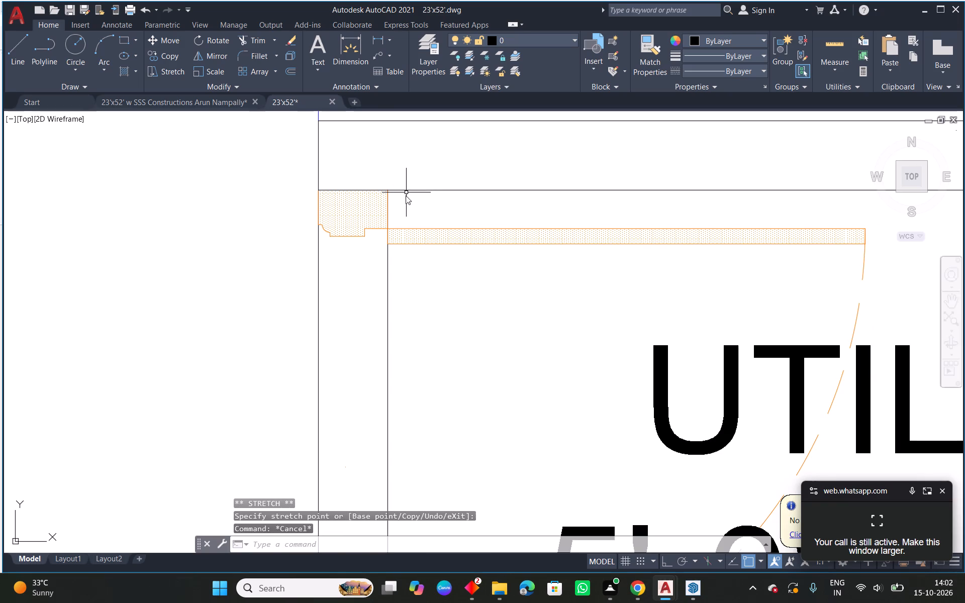
key(space)
click(418, 191)
click(389, 262)
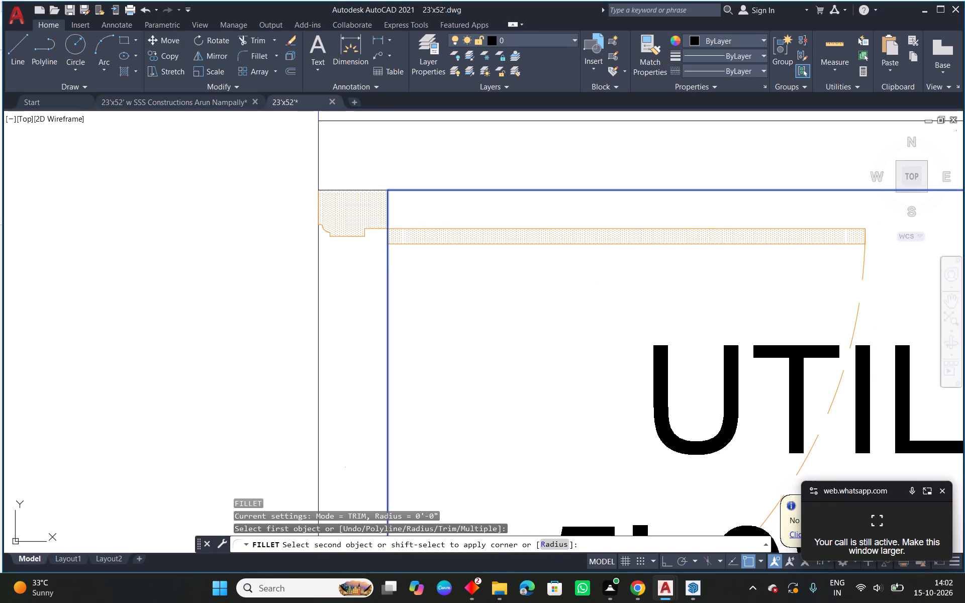
scroll(442, 280, down, 3)
middle_drag(491, 342, 508, 270)
right_click(471, 346)
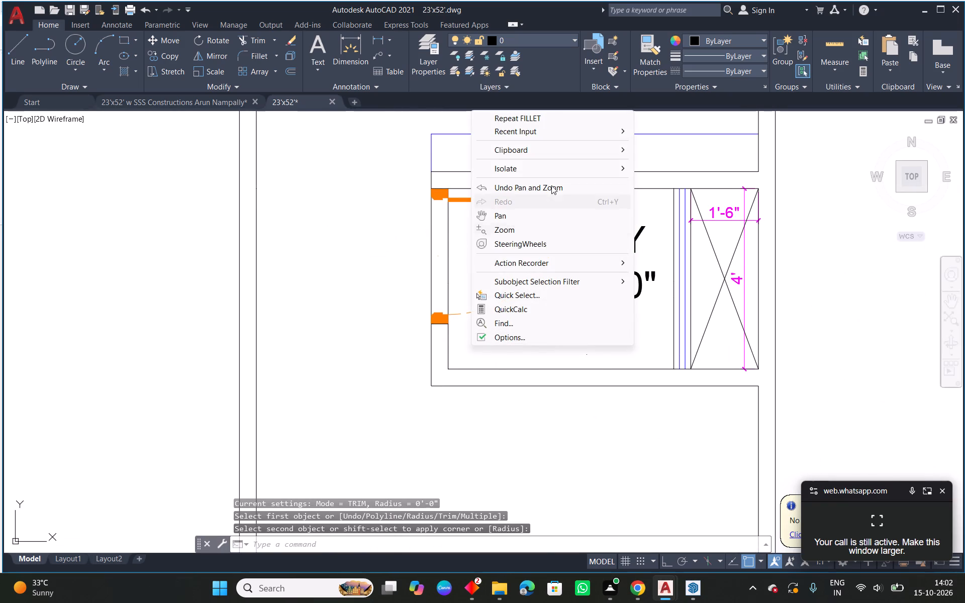
click(550, 121)
click(477, 367)
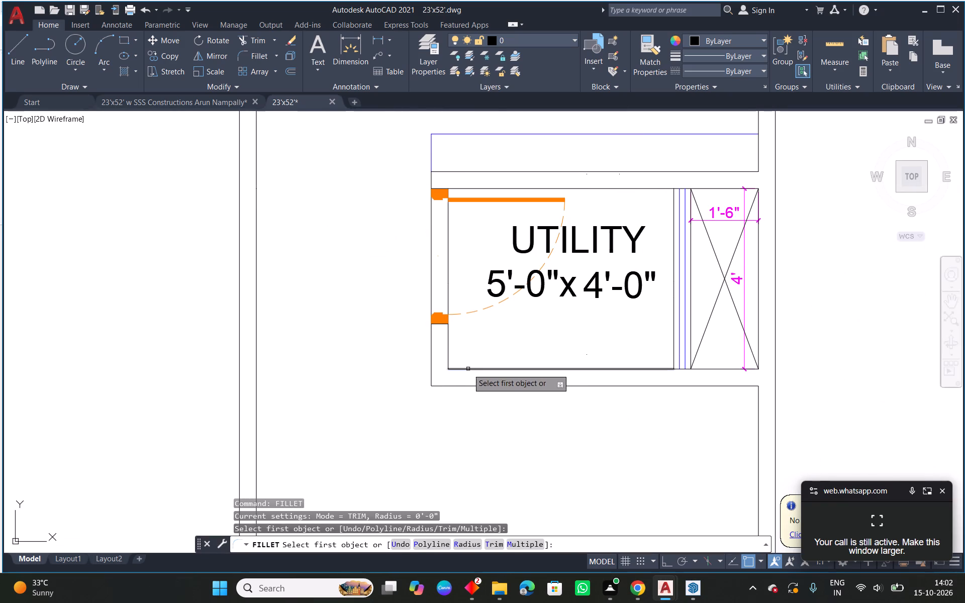
click(468, 369)
click(449, 355)
middle_drag(482, 261, 433, 316)
scroll(433, 317, down, 1)
middle_drag(550, 323, 523, 372)
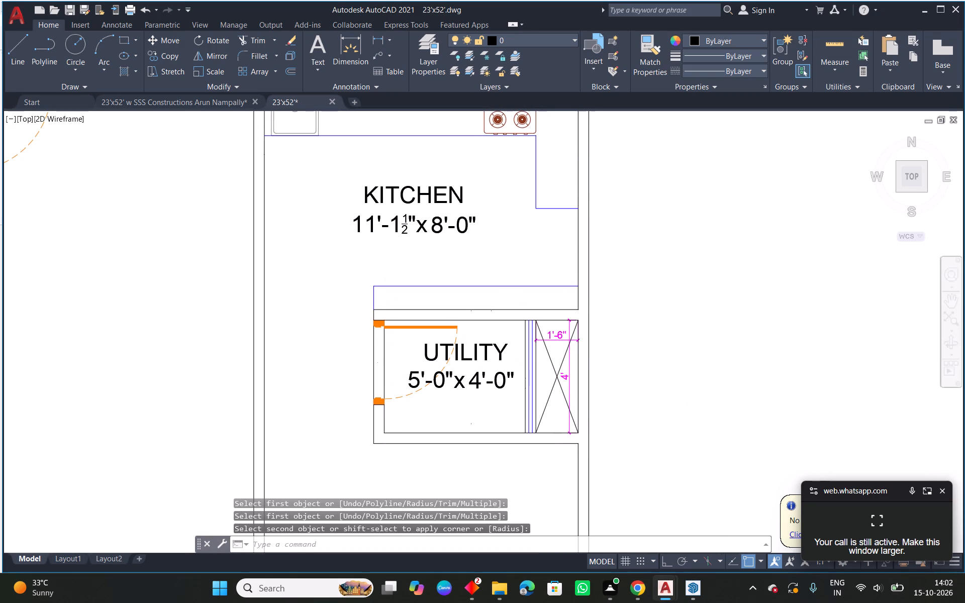
key(Escape)
middle_drag(381, 383, 542, 329)
scroll(542, 329, down, 1)
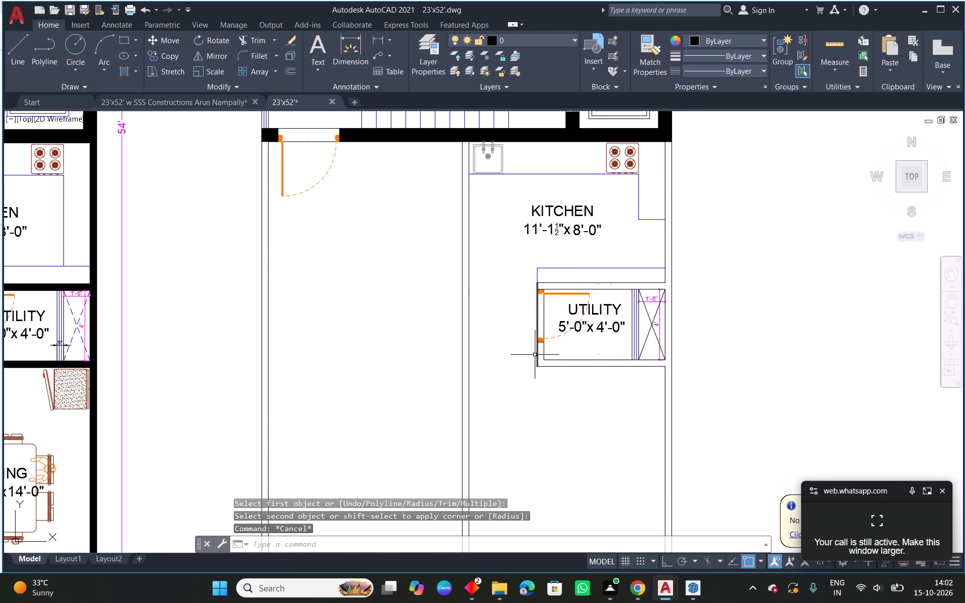
Copy the end line of the kitchen counter above the utility to align with the door wall's inner face.
middle_drag(492, 364, 564, 273)
scroll(564, 273, down, 1)
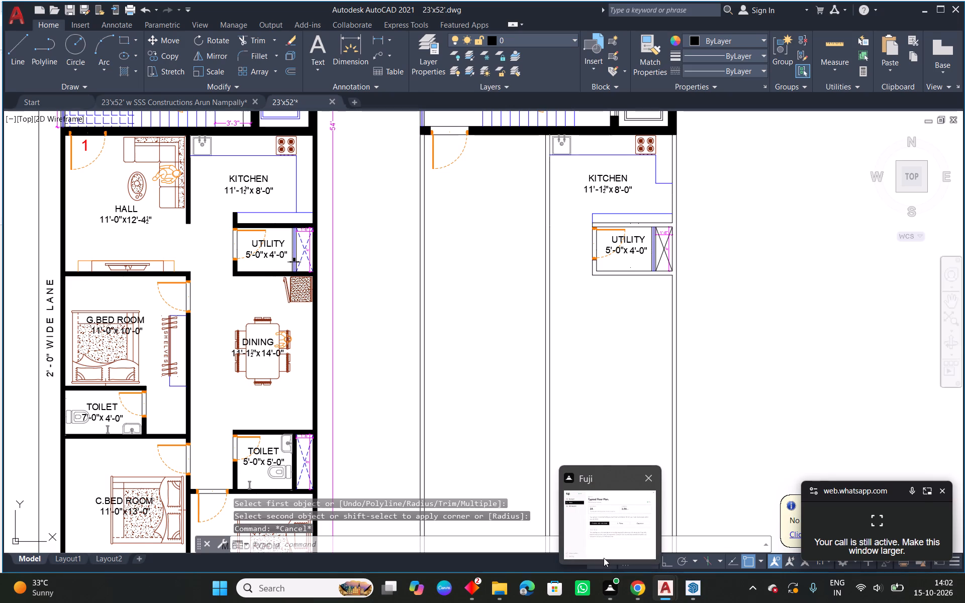
middle_drag(600, 290, 595, 304)
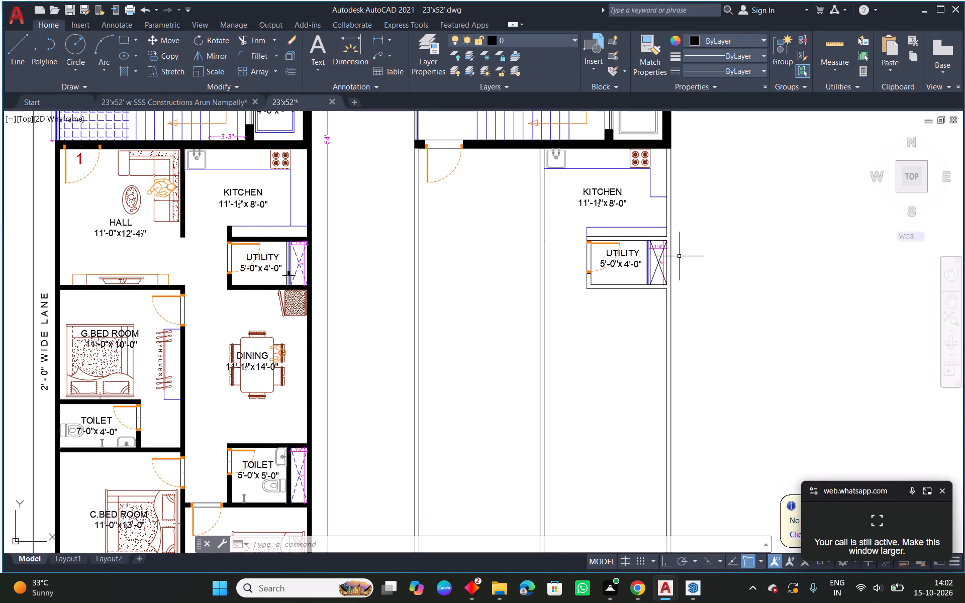
scroll(602, 228, up, 3)
scroll(536, 243, up, 2)
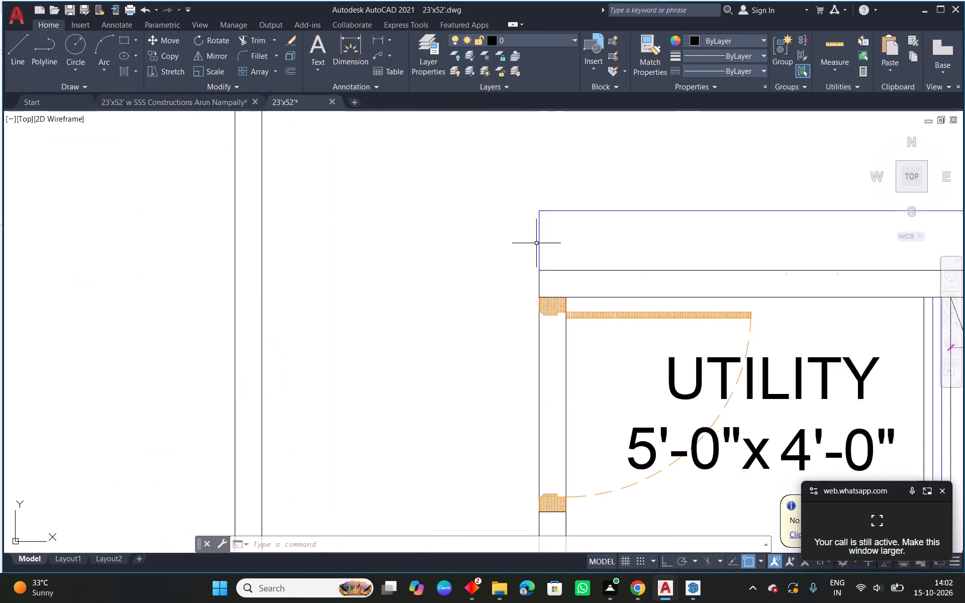
click(539, 248)
text(co)
key(space)
click(540, 239)
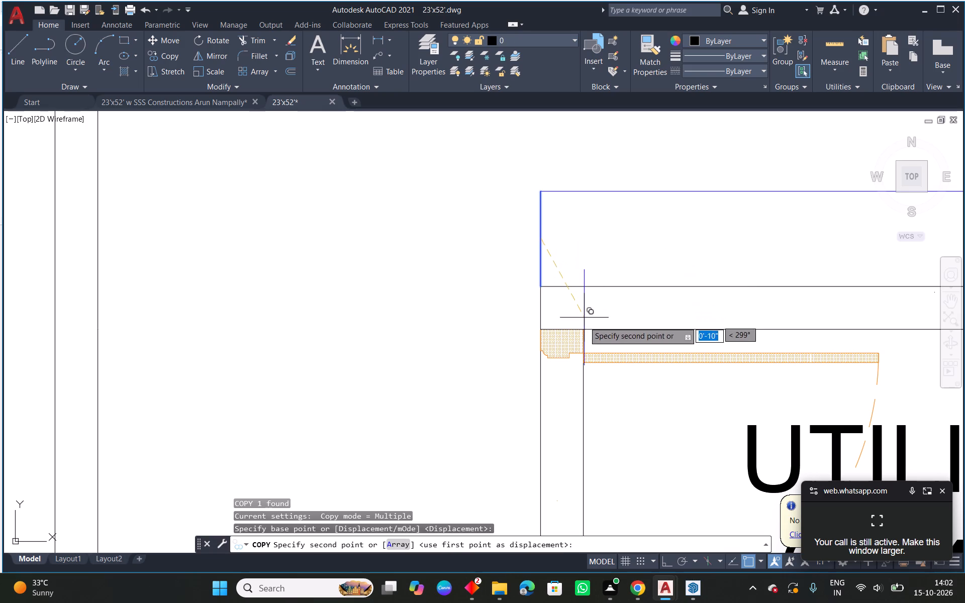
click(582, 238)
key(Escape)
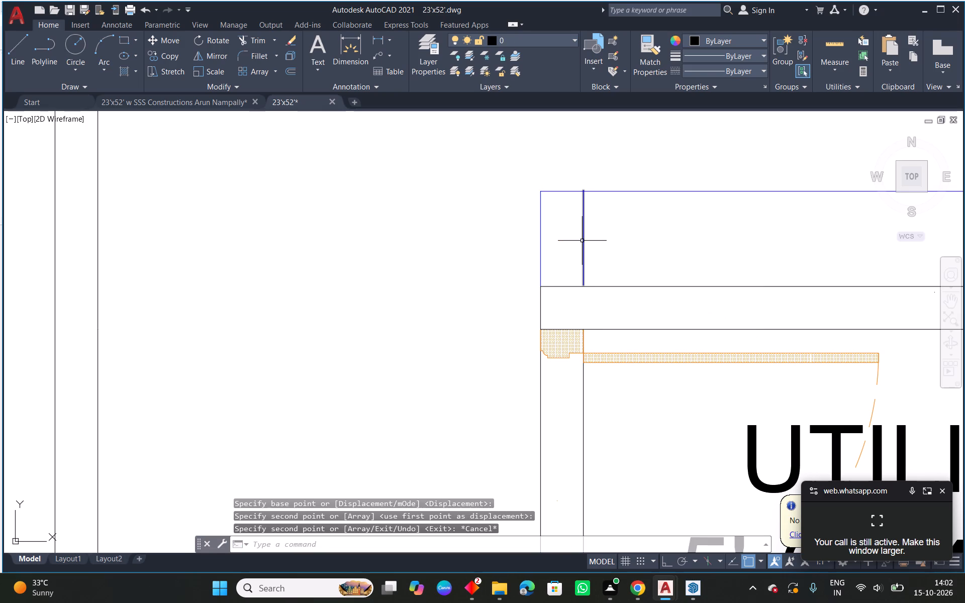
Extend the copied line down to the utility's upper wall line.
key(e)
key(x)
key(space)
drag(607, 249, 577, 258)
key(Escape)
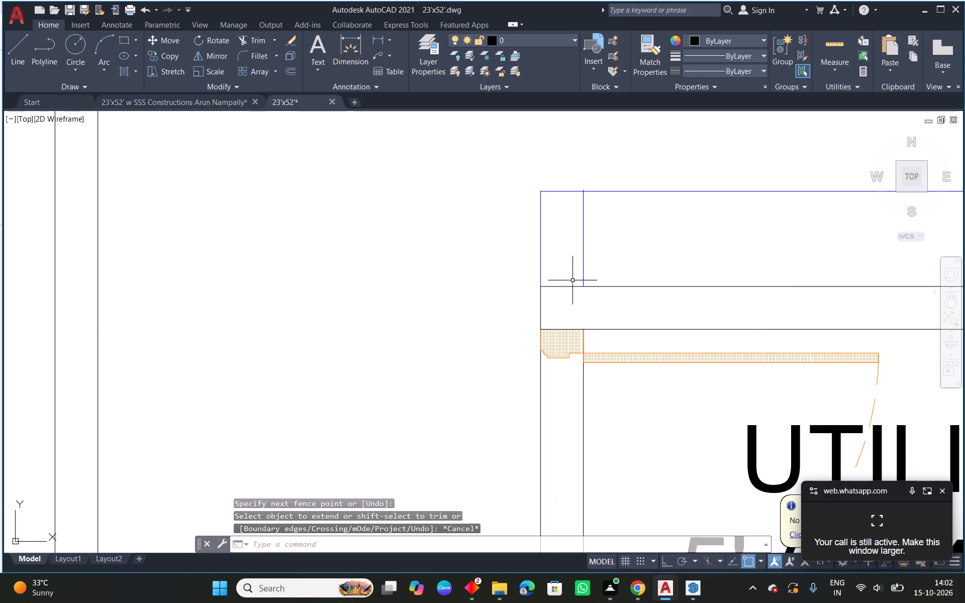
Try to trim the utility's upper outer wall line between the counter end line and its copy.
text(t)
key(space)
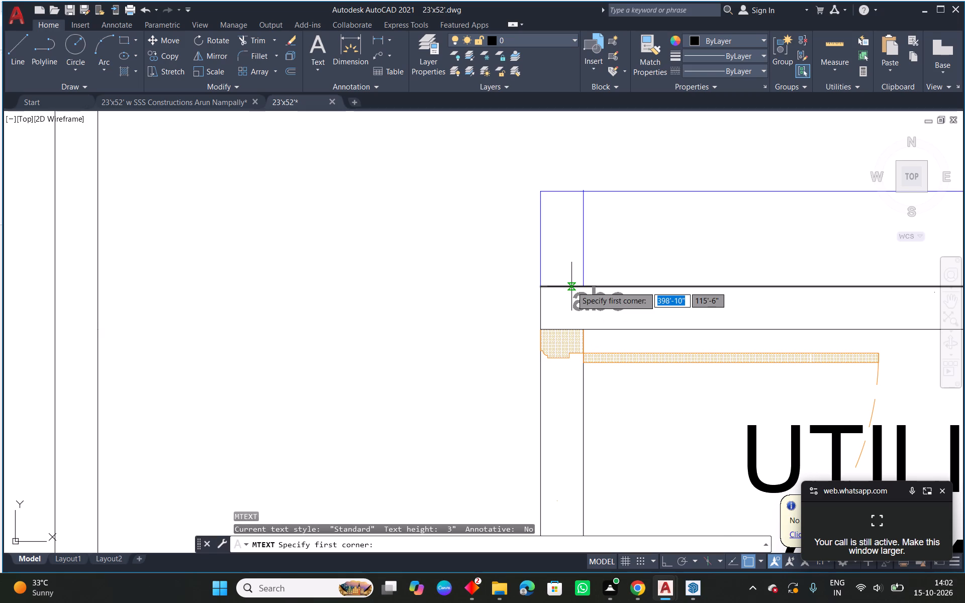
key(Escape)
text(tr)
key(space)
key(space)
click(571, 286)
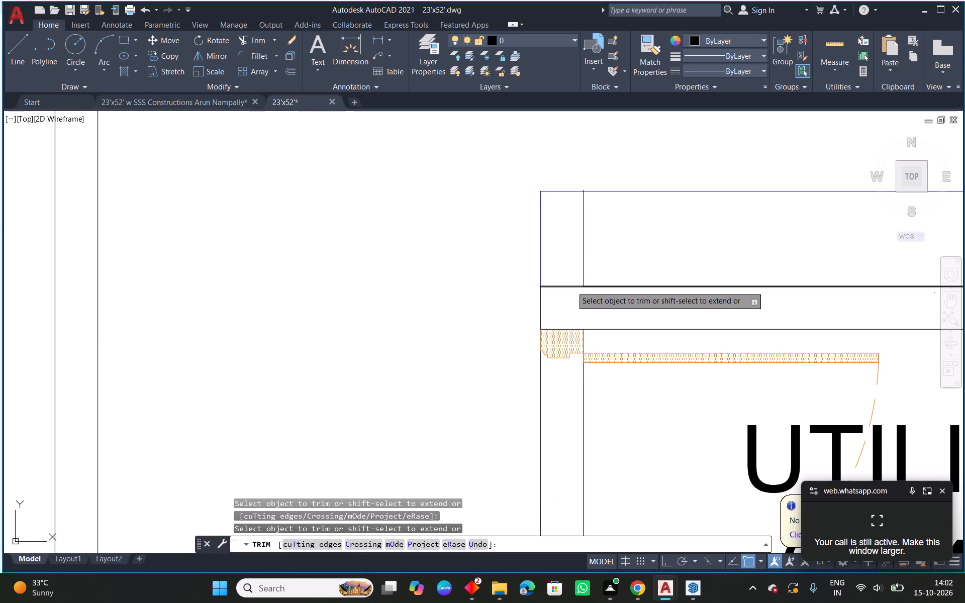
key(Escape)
Trim the tip of the copied line that sticks out above the counter's upper edge.
scroll(583, 183, up, 5)
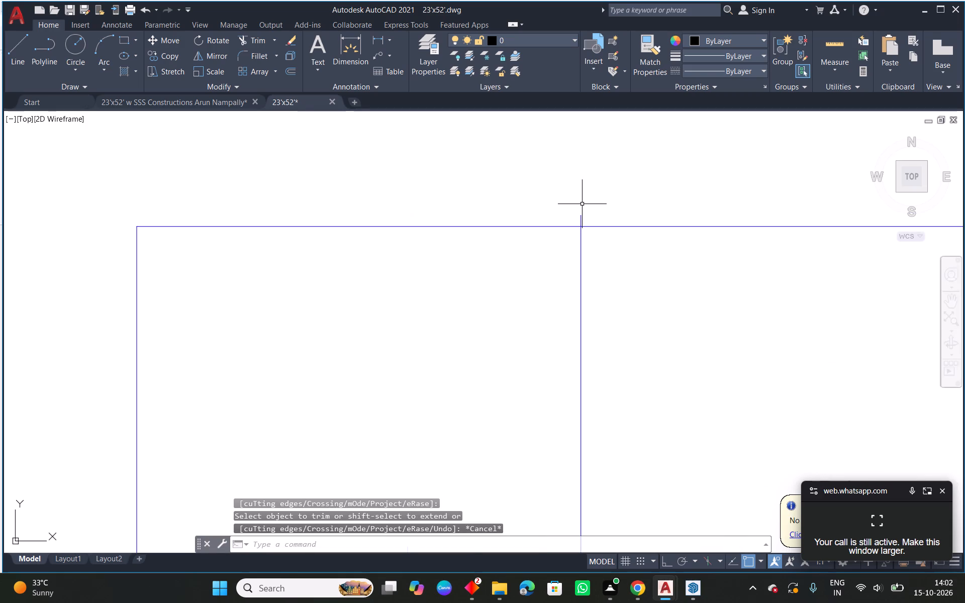
text(tr)
key(space)
key(space)
click(582, 217)
key(Escape)
scroll(582, 217, down, 2)
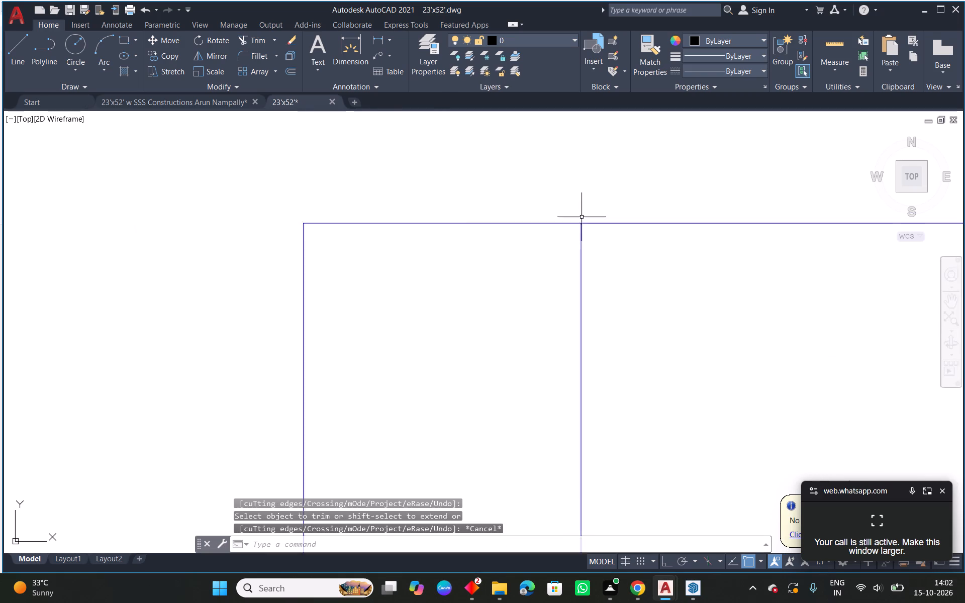
Trim the utility's upper outer wall line between the counter end line and its copy to open the wall corner.
scroll(582, 217, down, 5)
middle_drag(621, 284, 530, 285)
scroll(502, 262, up, 3)
middle_drag(439, 248, 434, 289)
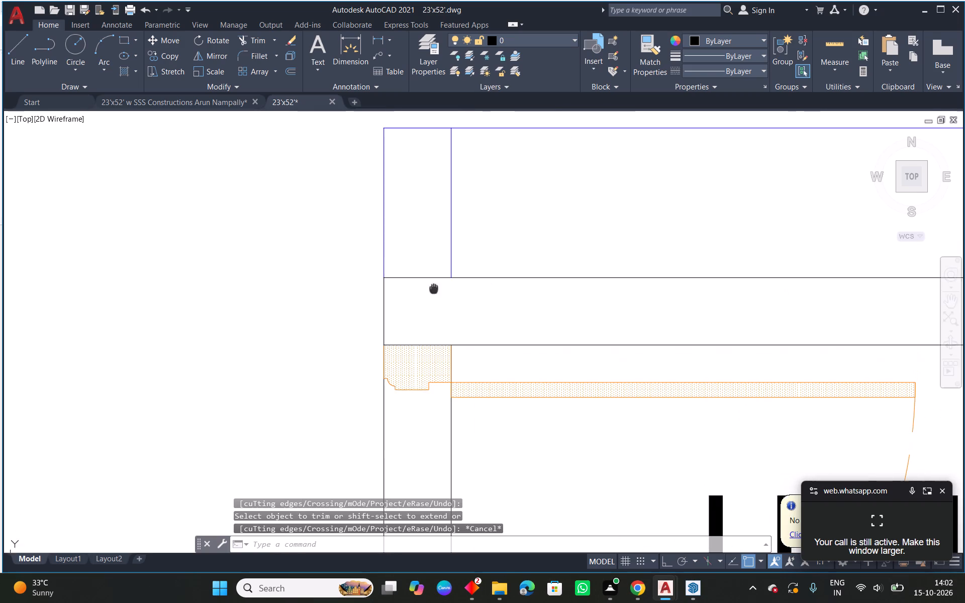
middle_drag(434, 289, 434, 290)
text(tr)
key(space)
key(space)
click(428, 278)
key(Escape)
scroll(439, 276, down, 3)
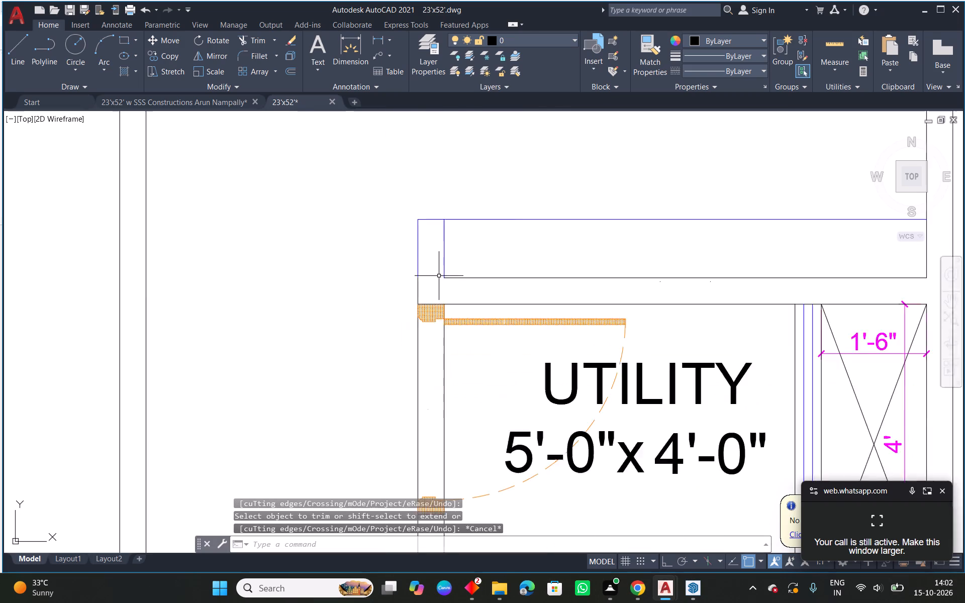
Change the two vertical lines of the short wall beside the counter to layer 0.
middle_drag(546, 293, 540, 292)
scroll(438, 269, up, 1)
click(440, 257)
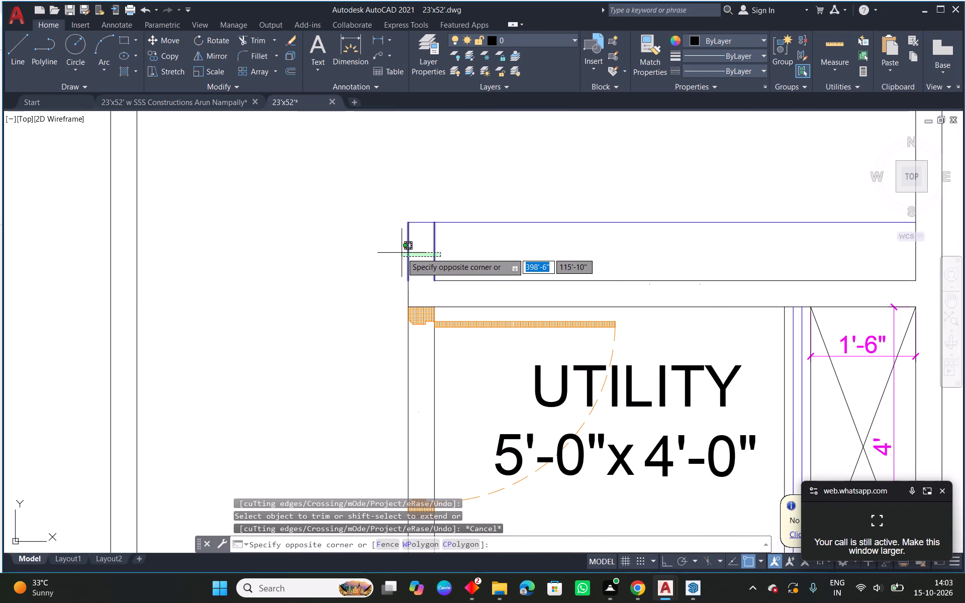
click(402, 253)
click(521, 37)
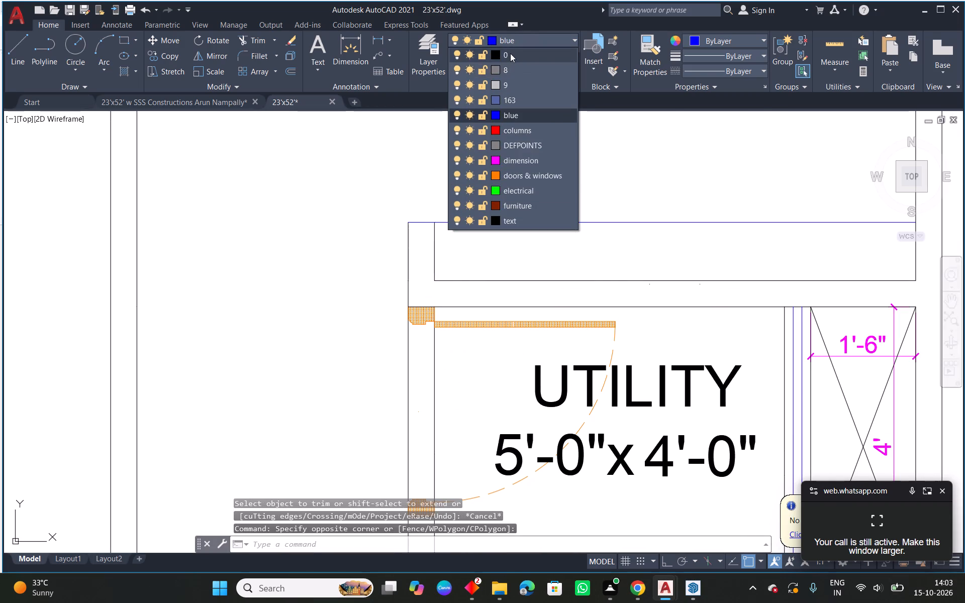
click(510, 53)
key(Escape)
Draw a line across the top of the short wall beside the counter, closing its two faces.
scroll(430, 224, up, 2)
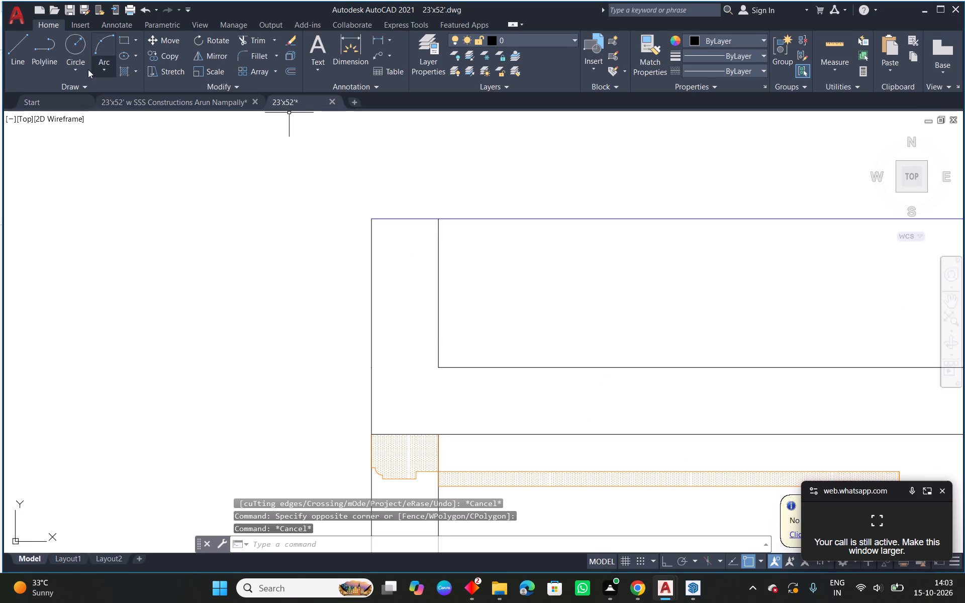
click(17, 54)
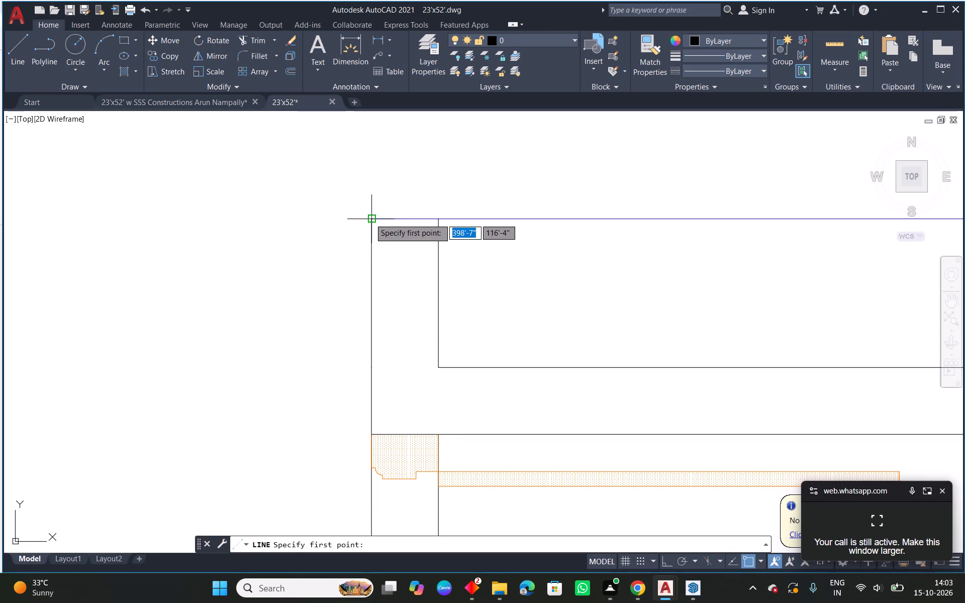
click(370, 219)
click(442, 218)
key(Escape)
scroll(438, 238, down, 3)
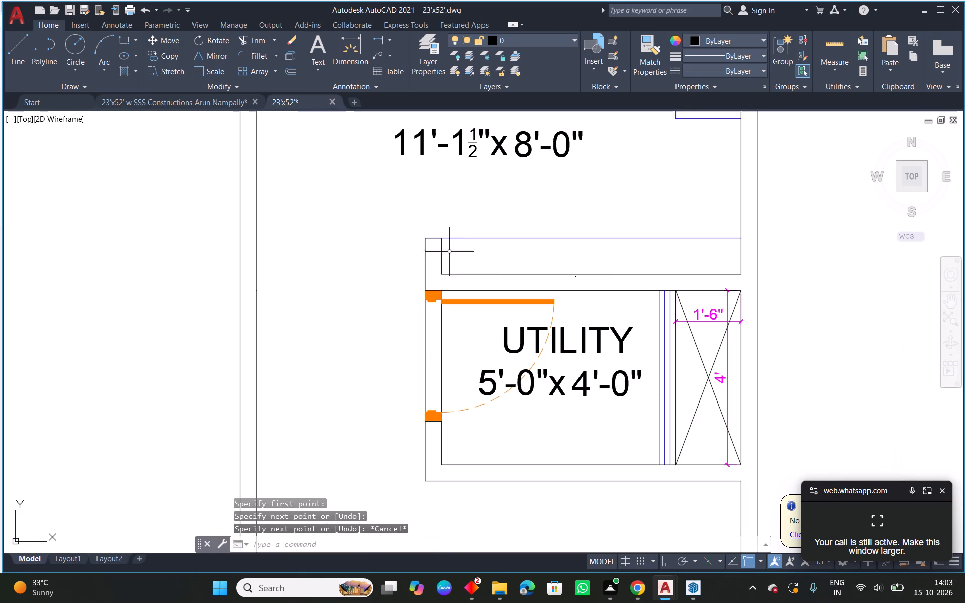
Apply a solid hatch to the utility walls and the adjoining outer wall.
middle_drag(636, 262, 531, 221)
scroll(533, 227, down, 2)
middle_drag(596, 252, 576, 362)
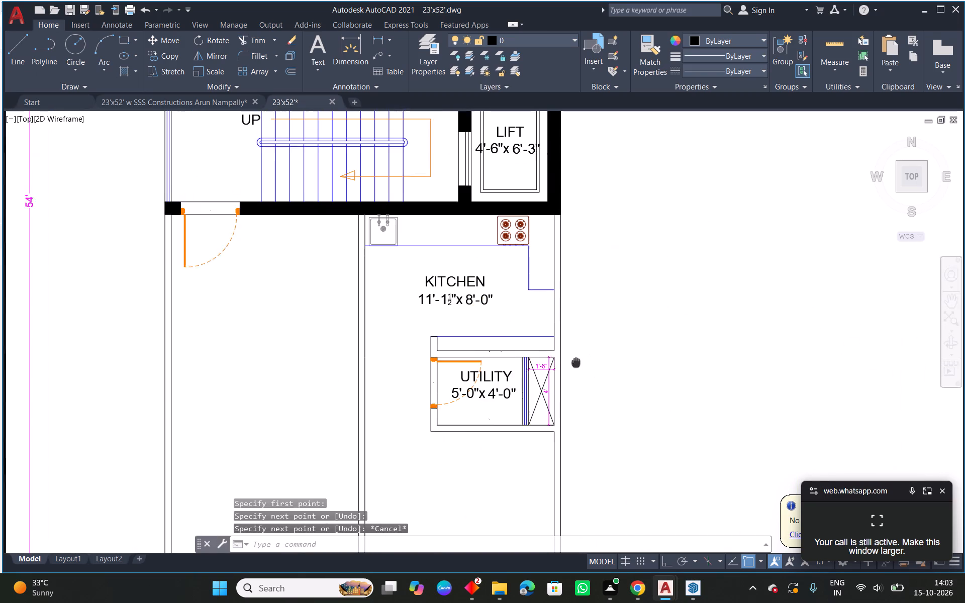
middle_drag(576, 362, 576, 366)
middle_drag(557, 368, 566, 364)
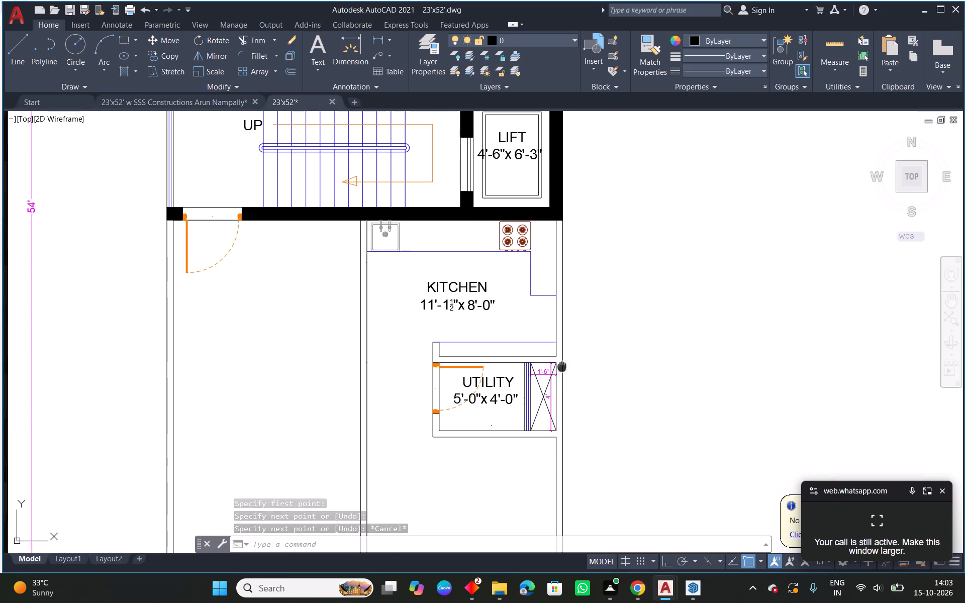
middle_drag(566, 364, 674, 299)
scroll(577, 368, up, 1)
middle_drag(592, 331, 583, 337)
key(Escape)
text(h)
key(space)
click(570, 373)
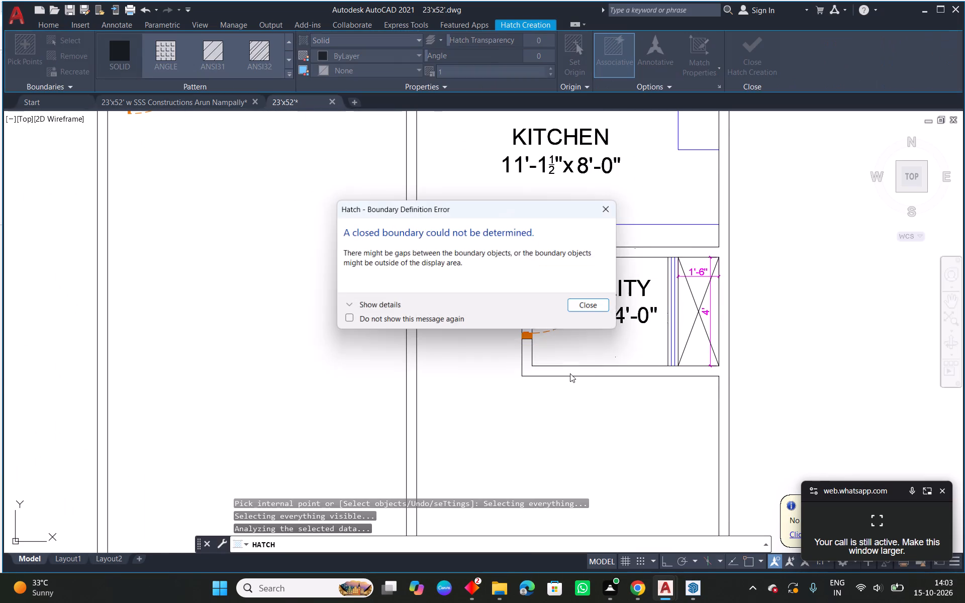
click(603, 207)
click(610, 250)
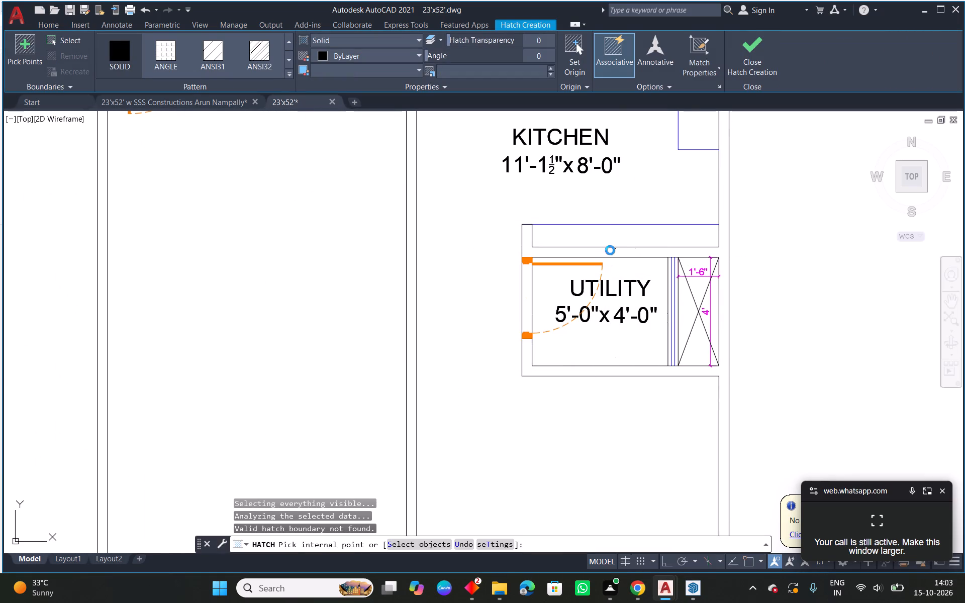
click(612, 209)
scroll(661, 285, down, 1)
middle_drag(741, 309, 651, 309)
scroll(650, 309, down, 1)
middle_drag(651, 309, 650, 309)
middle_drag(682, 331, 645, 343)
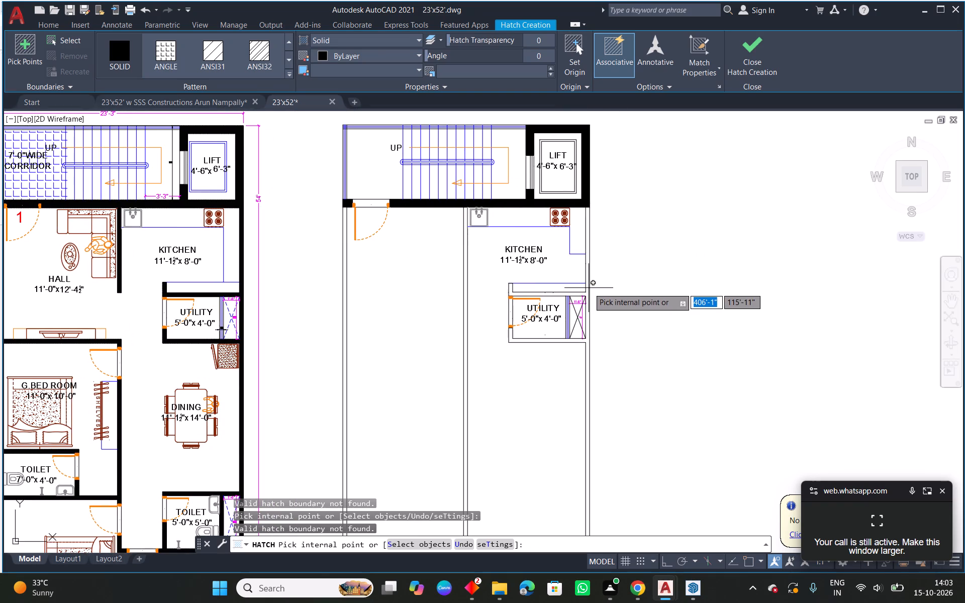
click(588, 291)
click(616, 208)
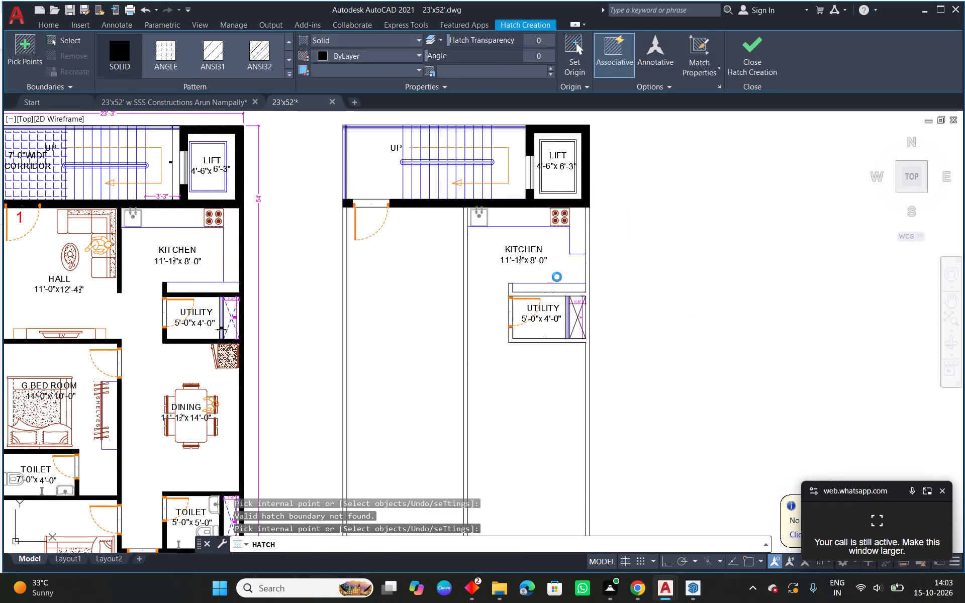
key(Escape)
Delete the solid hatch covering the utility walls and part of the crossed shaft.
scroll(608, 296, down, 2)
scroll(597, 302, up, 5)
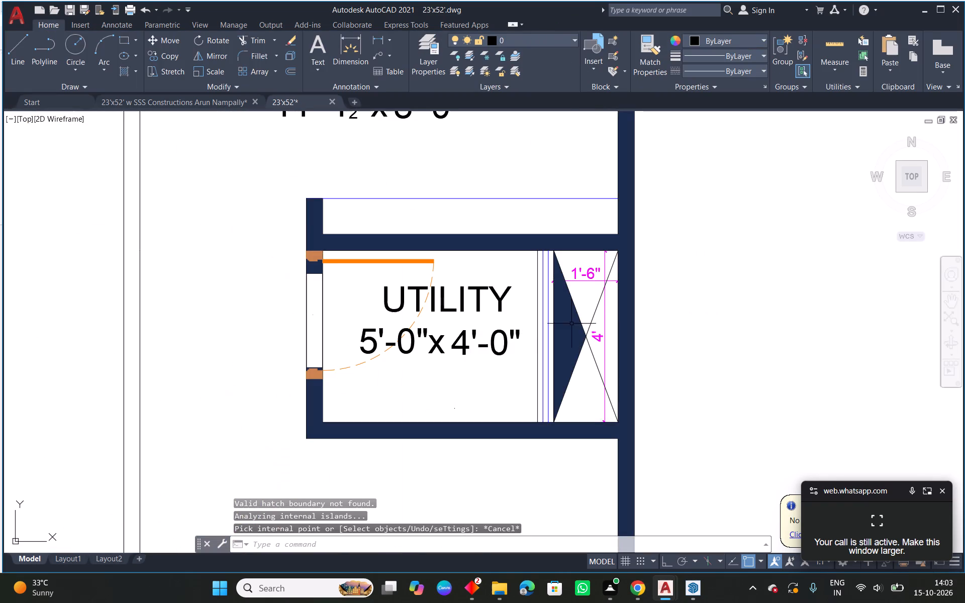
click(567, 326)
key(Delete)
Examine the upper corner of the utility's crossed shaft for gaps between the boundary lines.
scroll(561, 252, up, 4)
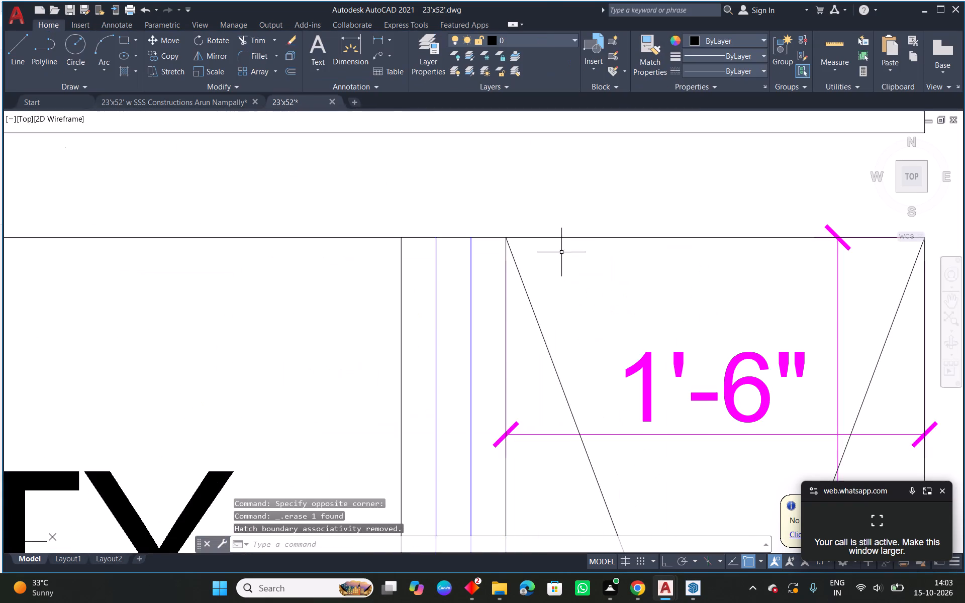
scroll(506, 235, up, 9)
scroll(441, 267, up, 2)
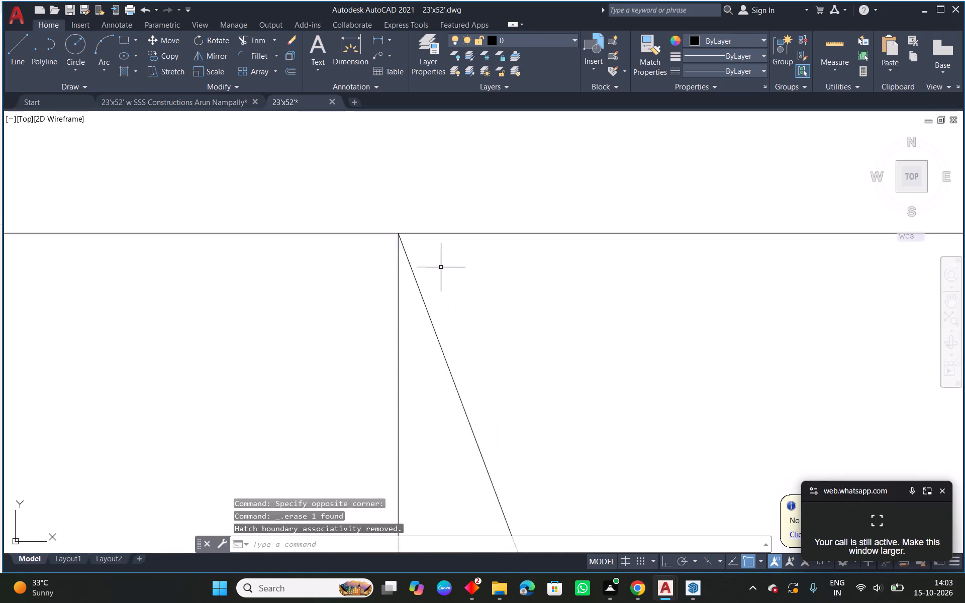
scroll(441, 267, up, 4)
scroll(373, 231, down, 20)
scroll(373, 231, down, 1)
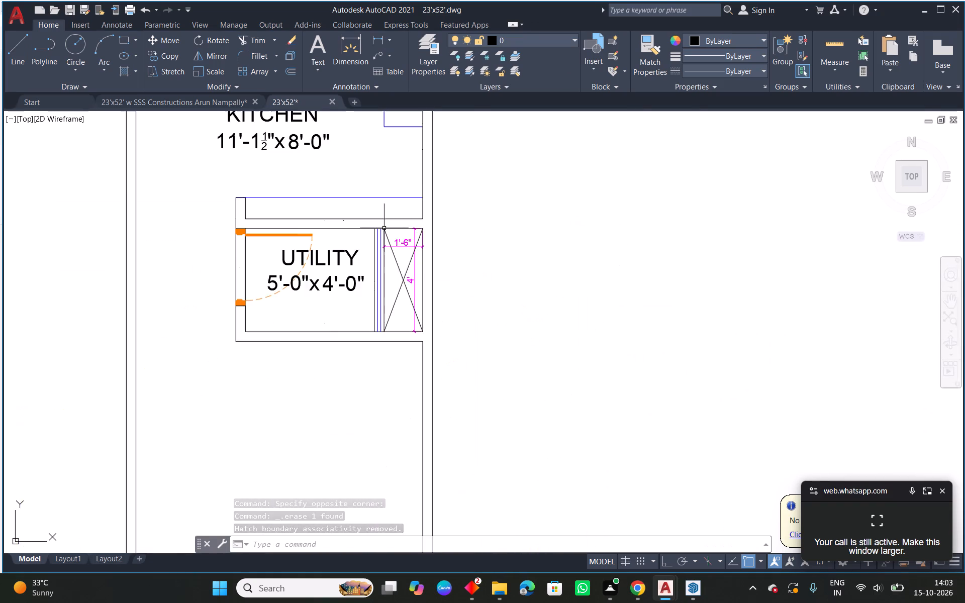
scroll(384, 228, down, 5)
Copy the fridge block below the reference plan's utility to the outer wall's inner face below the new utility.
middle_drag(394, 257, 430, 251)
scroll(351, 243, up, 3)
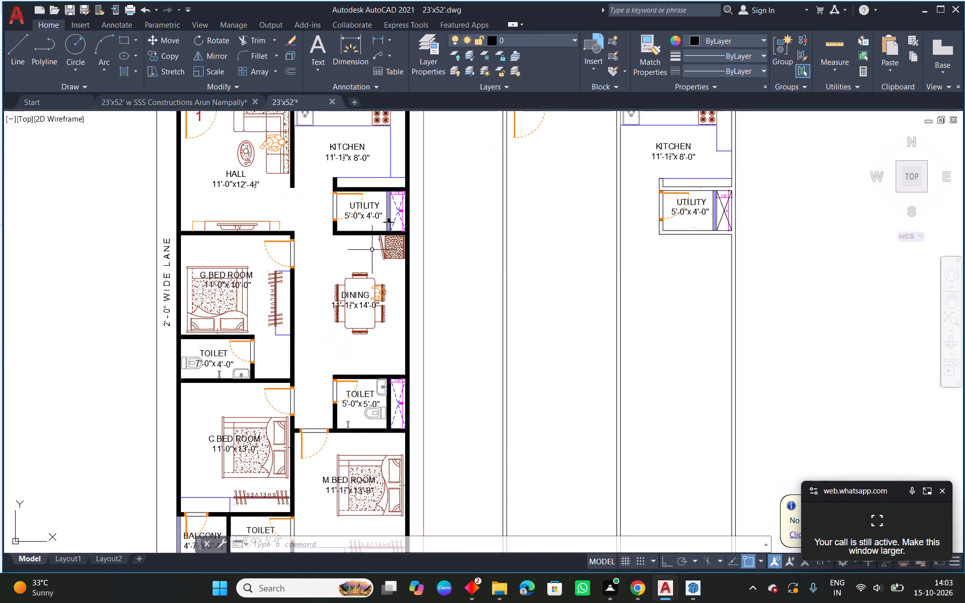
middle_drag(588, 273, 496, 285)
click(305, 271)
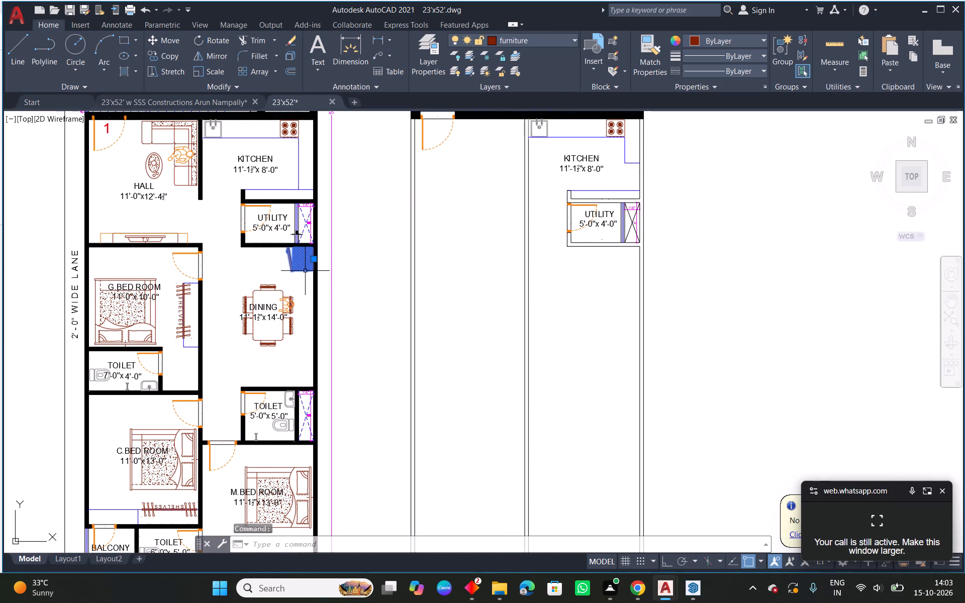
text(co)
key(space)
click(314, 259)
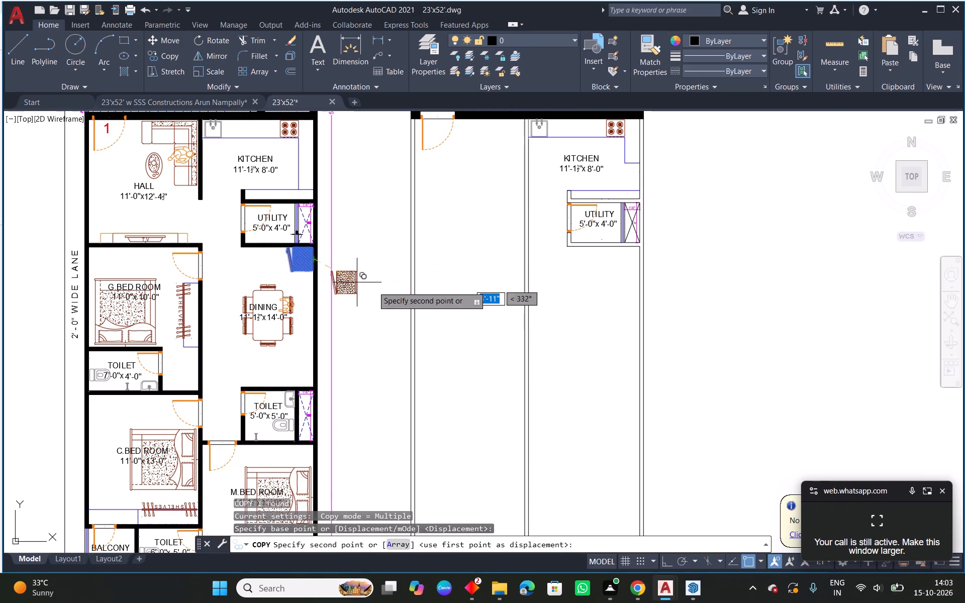
scroll(641, 263, up, 3)
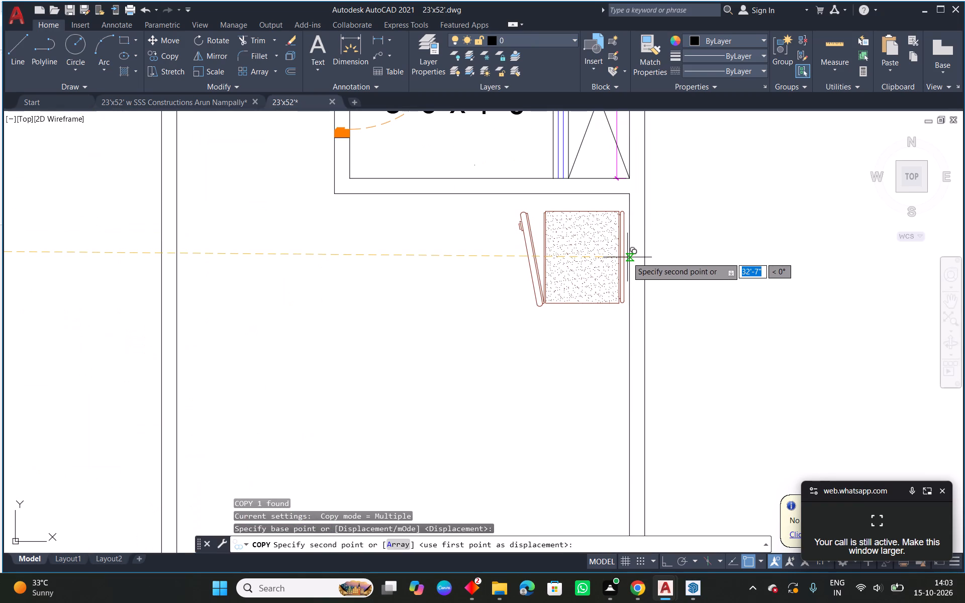
click(628, 257)
key(Escape)
Examine the dining and G.BED ROOM layout of the reference plan against the new plan.
scroll(535, 278, down, 1)
middle_drag(503, 307, 588, 277)
scroll(588, 277, down, 1)
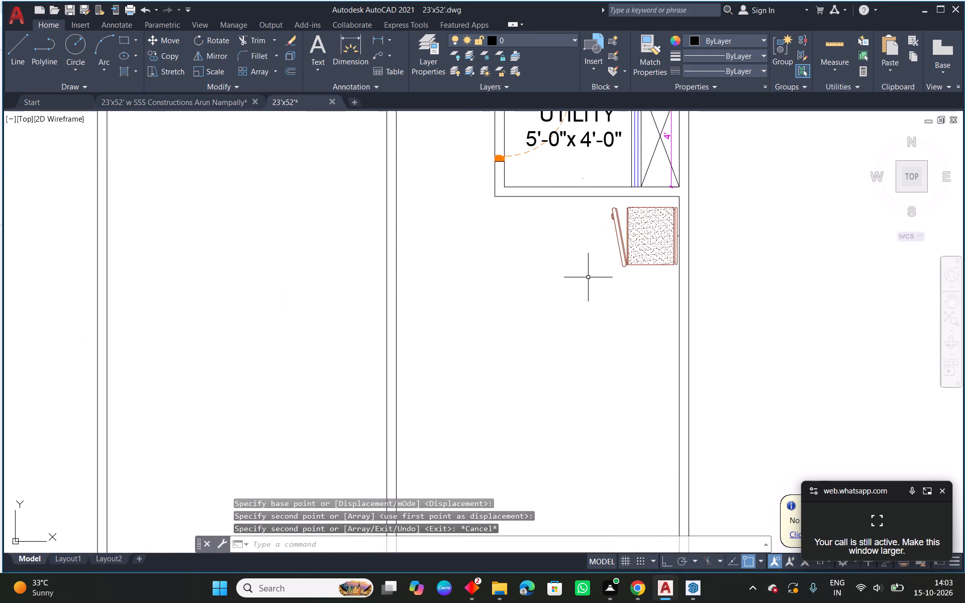
middle_drag(526, 286, 645, 256)
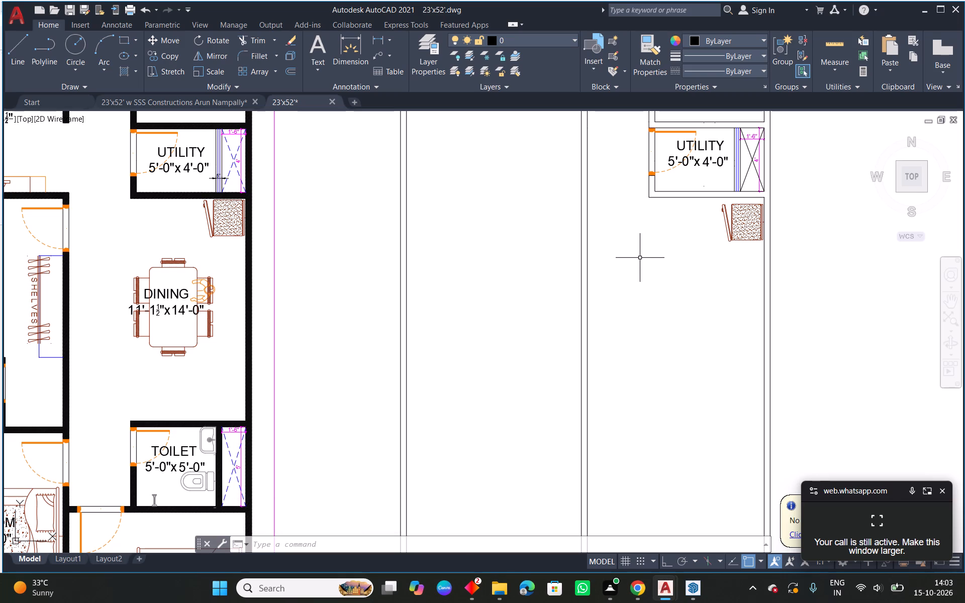
middle_drag(447, 305, 570, 290)
scroll(567, 299, down, 1)
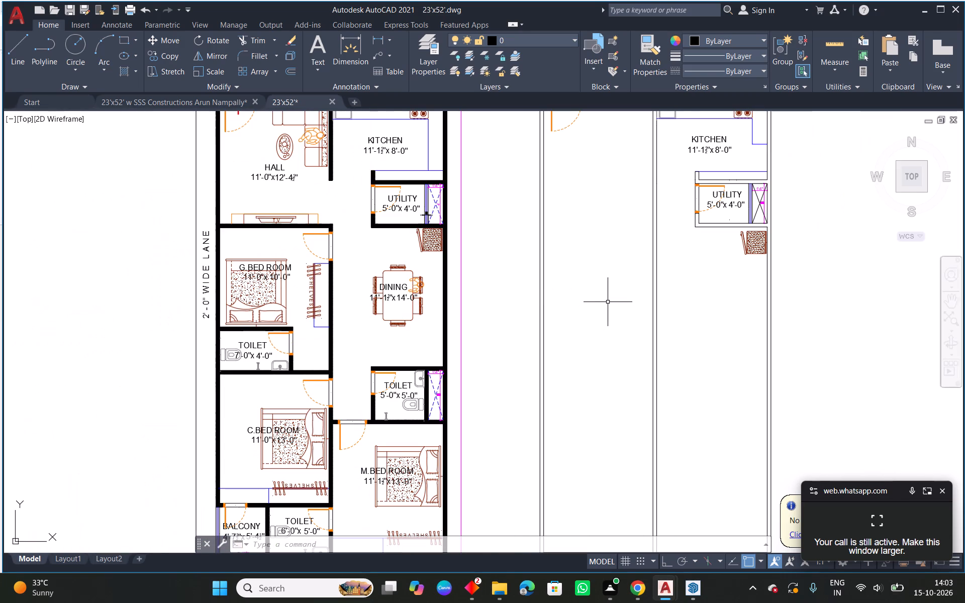
scroll(307, 219, up, 2)
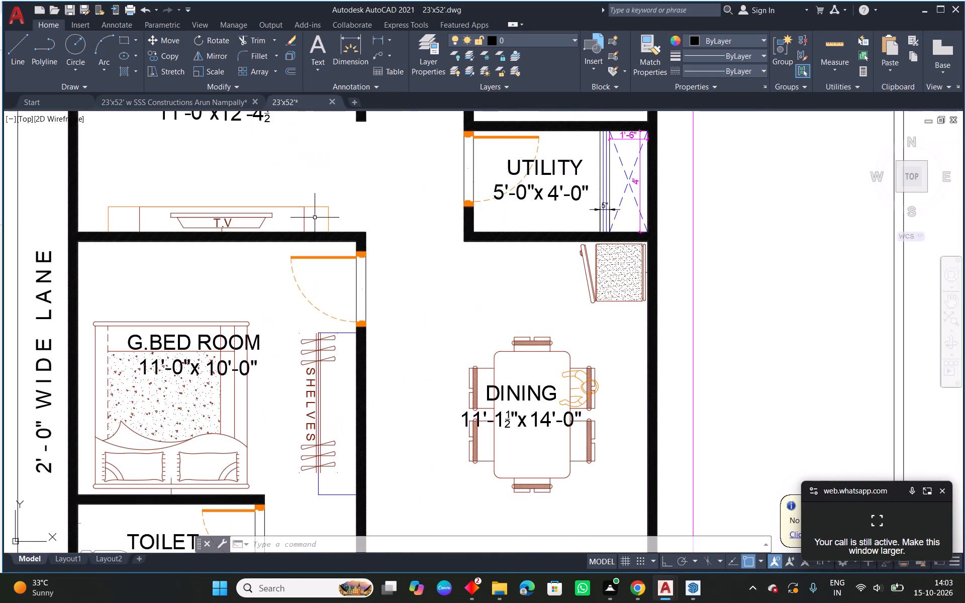
Copy the sofa set and coffee table block from the reference hall to the new hall's upper corner beside the kitchen wall.
scroll(347, 237, down, 2)
middle_drag(649, 271, 592, 341)
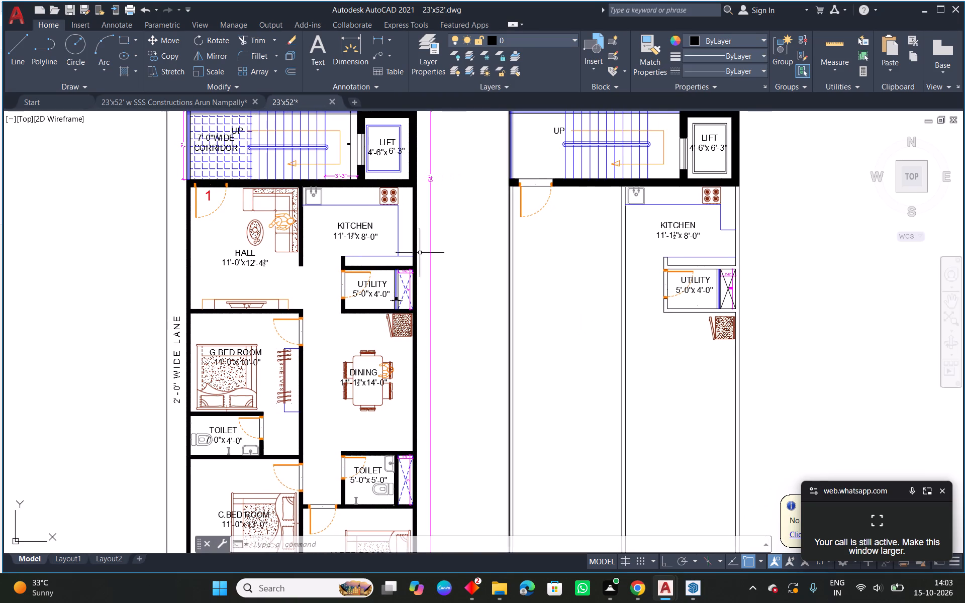
click(274, 208)
text(co)
key(space)
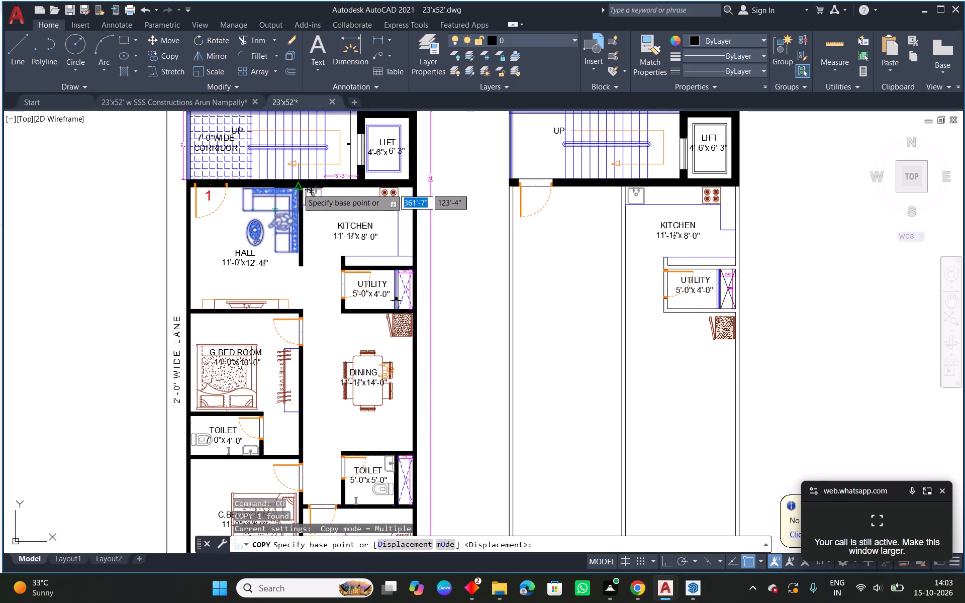
click(297, 188)
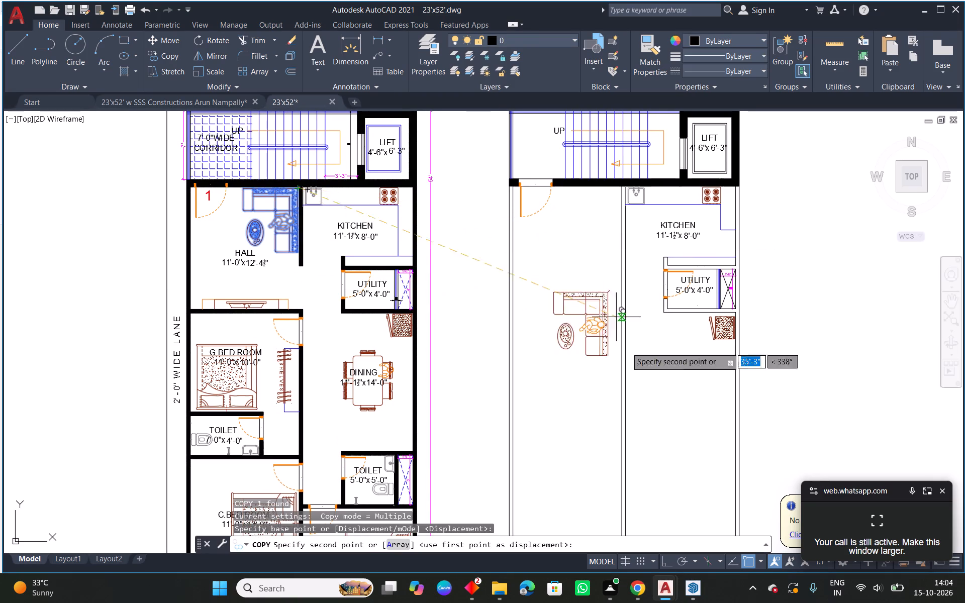
scroll(610, 194, up, 2)
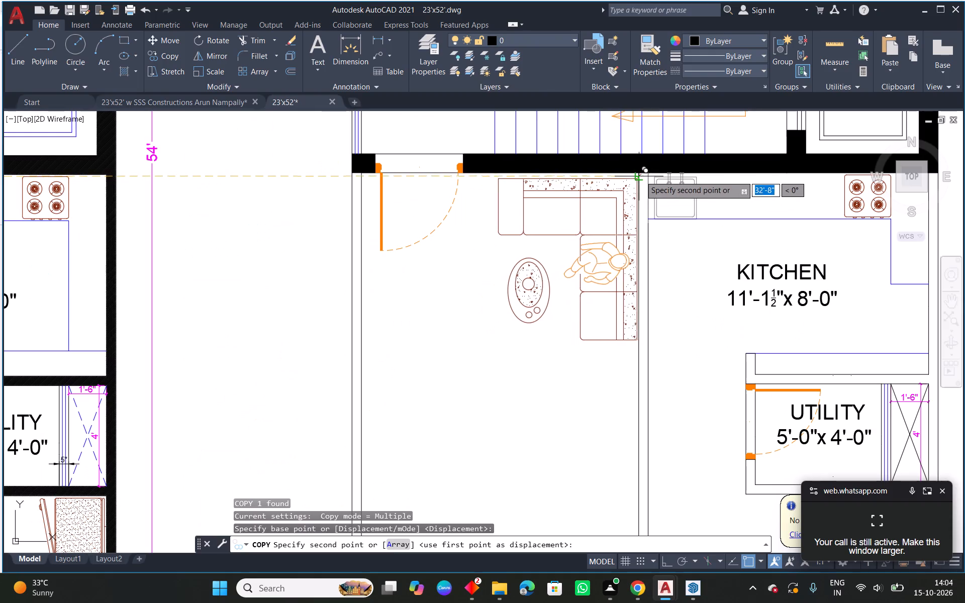
click(633, 173)
key(Escape)
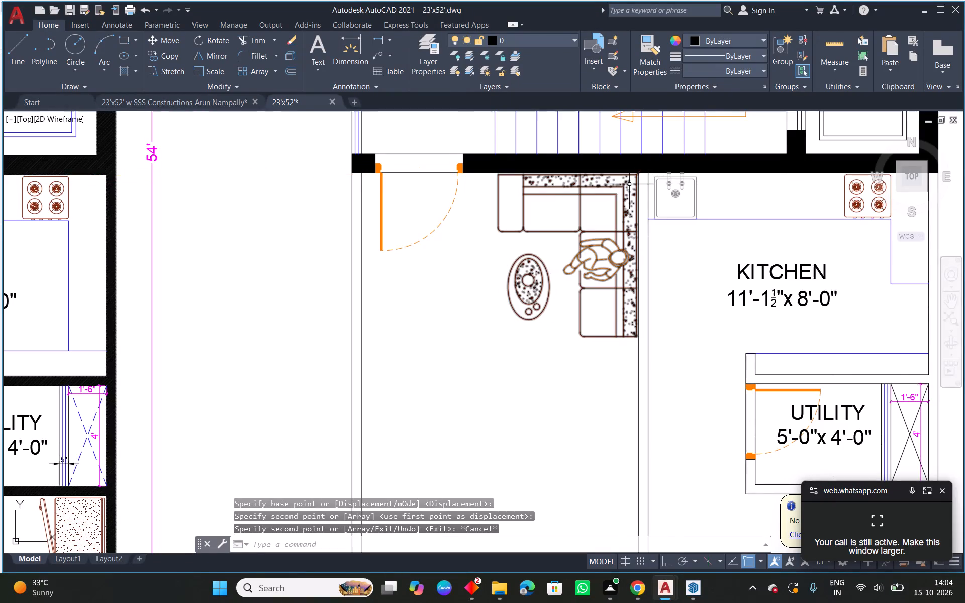
Shift the copied sofa set slightly off the upper wall and kitchen wall at the new hall's corner.
scroll(629, 184, up, 2)
click(635, 179)
click(570, 185)
scroll(654, 144, up, 2)
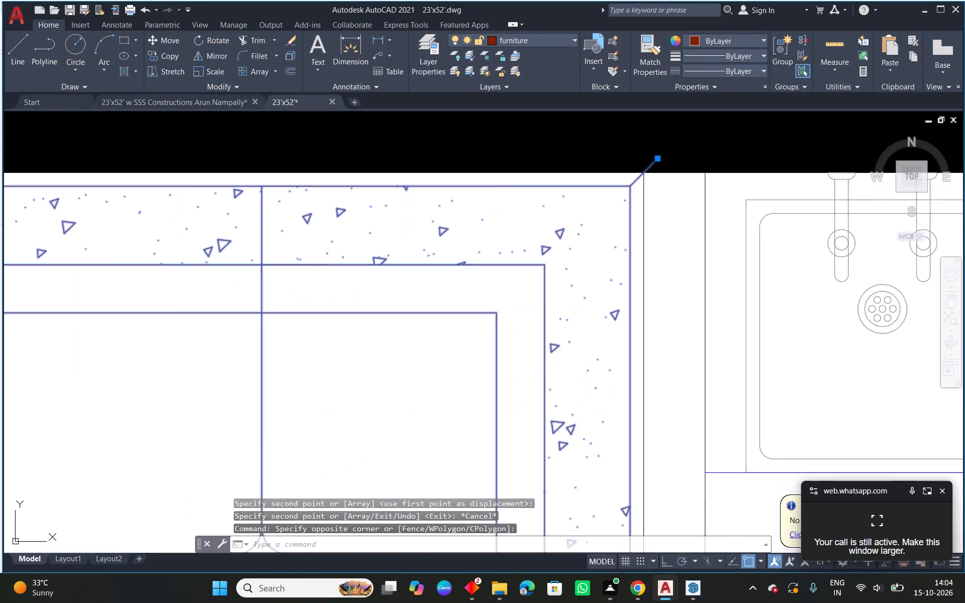
scroll(654, 144, up, 1)
click(659, 170)
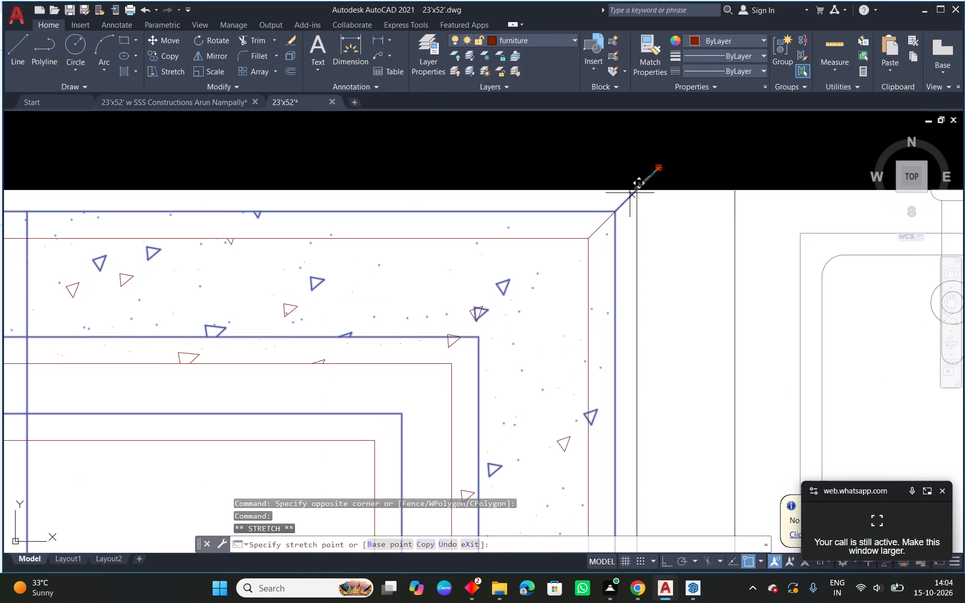
click(633, 192)
key(Escape)
Copy the HALL label and its size texts from the reference plan into the new hall, below the coffee table.
scroll(588, 245, down, 4)
middle_drag(522, 365, 625, 227)
scroll(625, 226, down, 2)
middle_drag(533, 346, 654, 303)
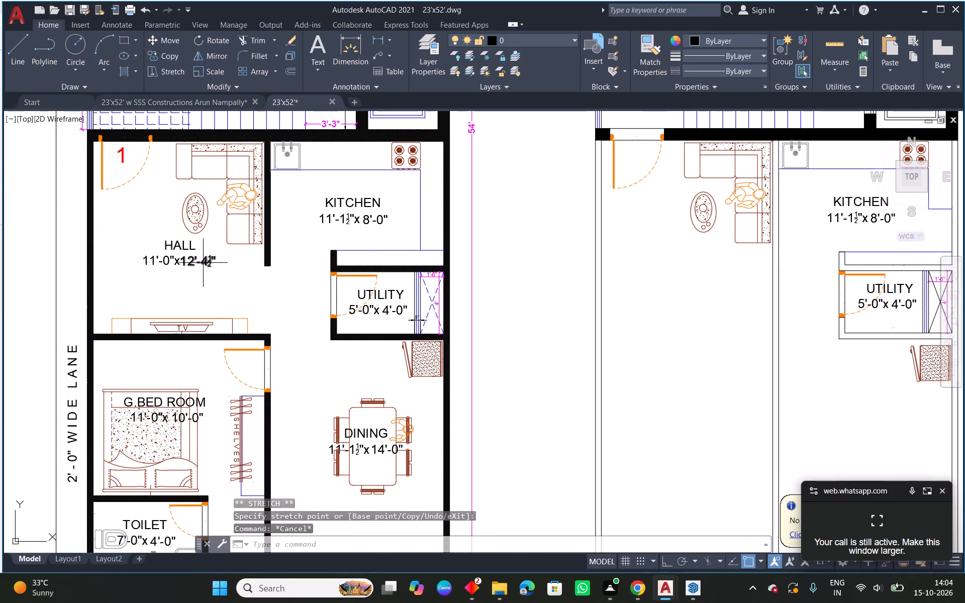
click(203, 263)
click(168, 259)
text(co)
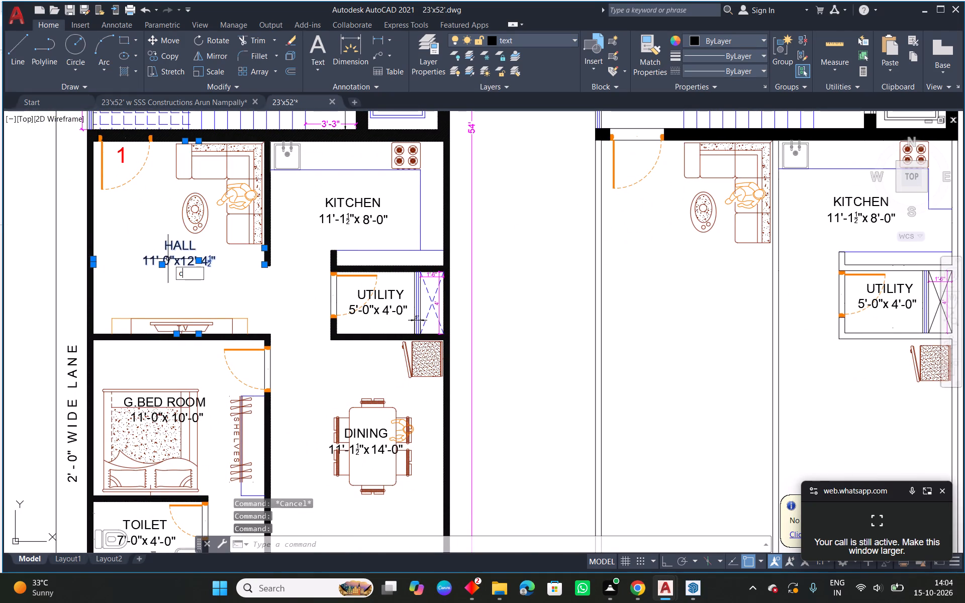
key(space)
click(168, 259)
scroll(671, 253, up, 1)
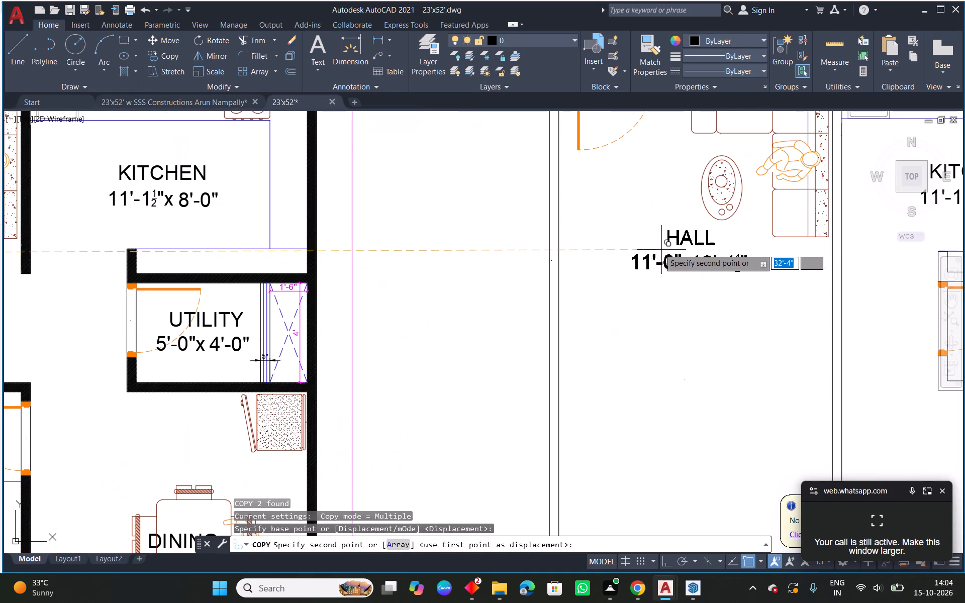
click(650, 242)
key(Escape)
Stretch both ends of the copied HALL width dimension to the inner faces of the new hall's side walls.
click(644, 257)
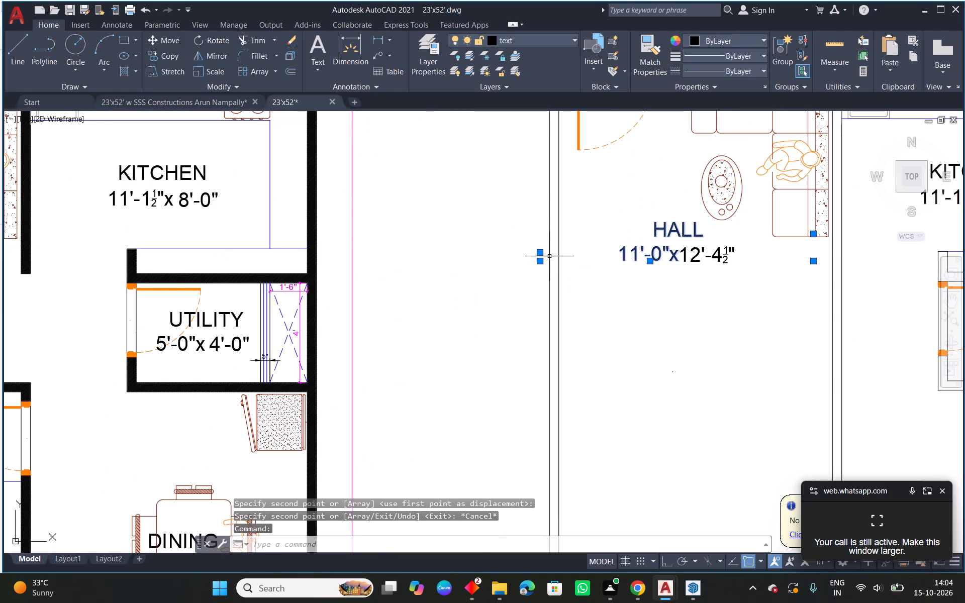
click(537, 253)
click(559, 264)
middle_drag(733, 304, 550, 290)
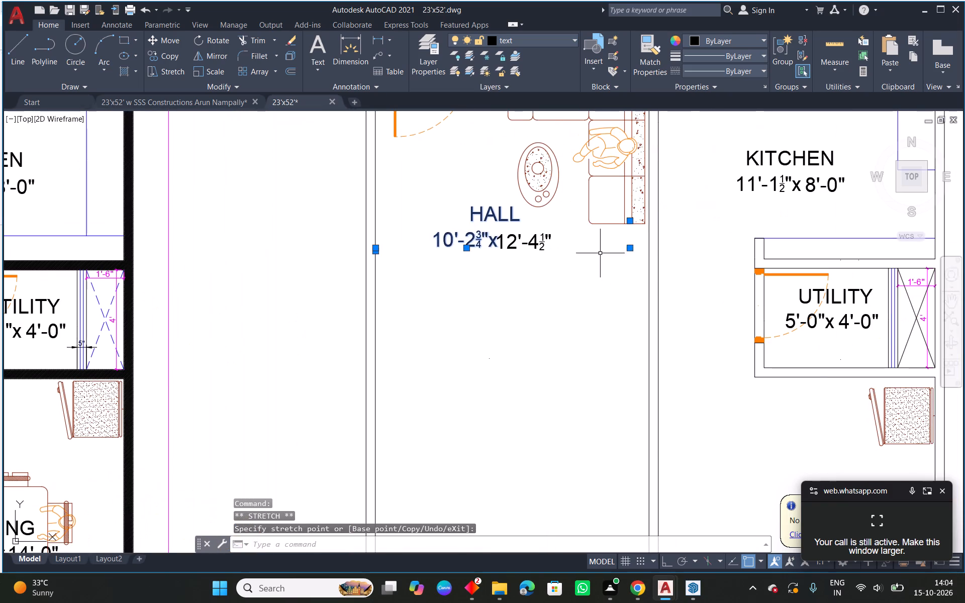
click(632, 224)
click(648, 241)
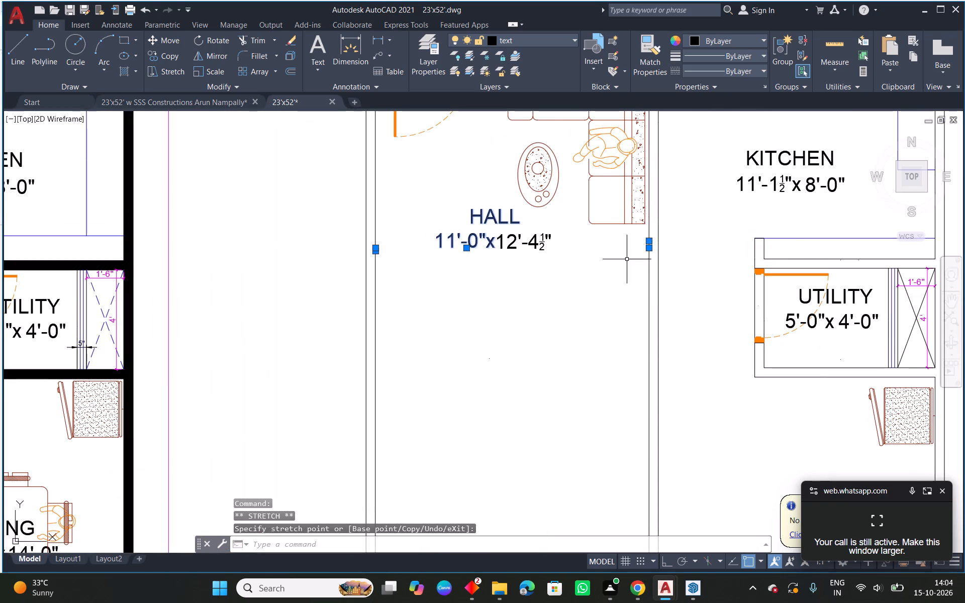
key(Escape)
Offset the inner line of the new hall's entrance wall 12'4.5" down into the hall.
scroll(537, 277, down, 1)
middle_drag(539, 308, 669, 292)
middle_drag(702, 293, 656, 330)
key(Escape)
text(o 12'')
key(BackSpace)
text(4.5")
key(Return)
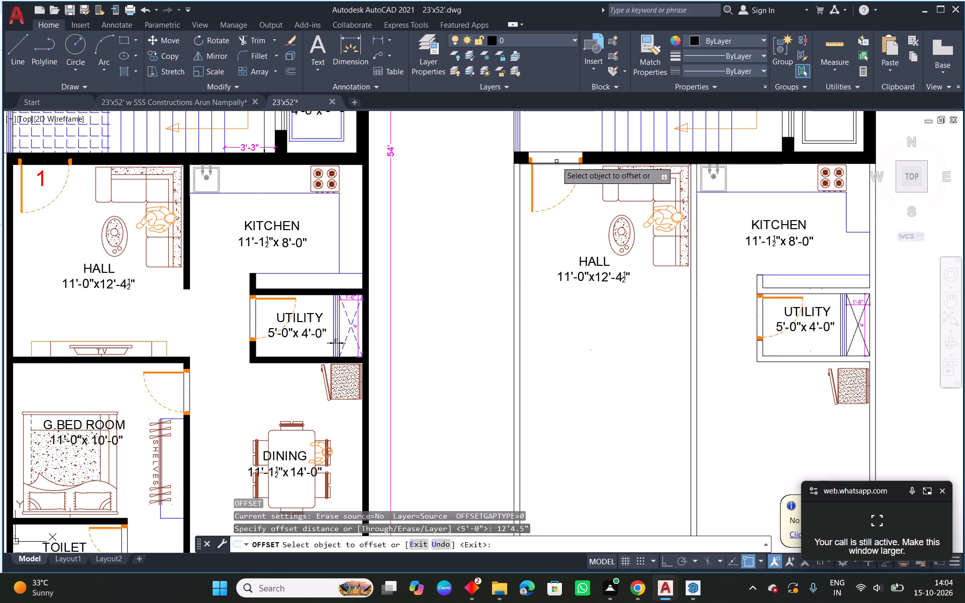
click(559, 163)
click(558, 255)
key(Escape)
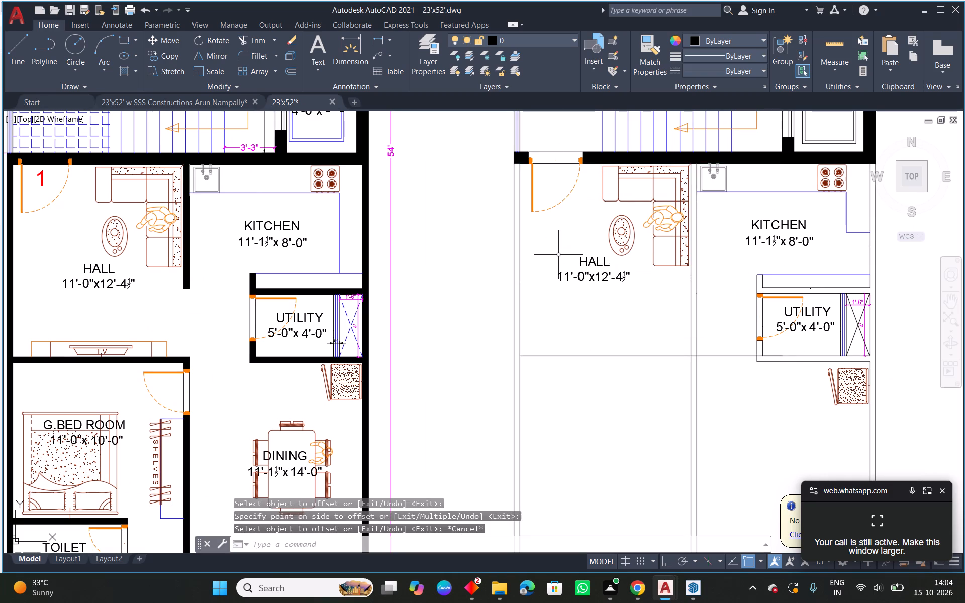
Offset the hall's new lower line 4.5" downward for the wall thickness.
text(o 4.5)
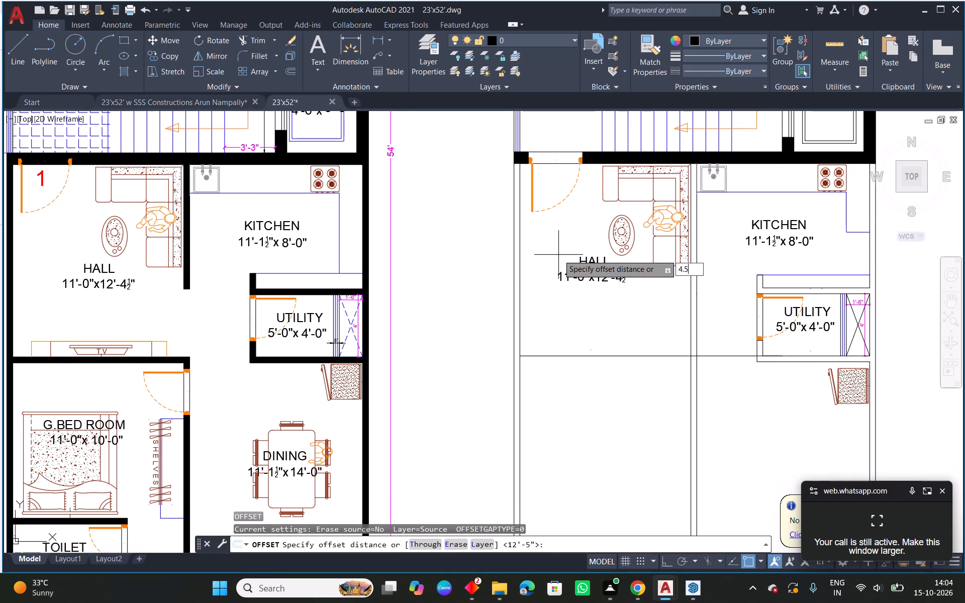
key(space)
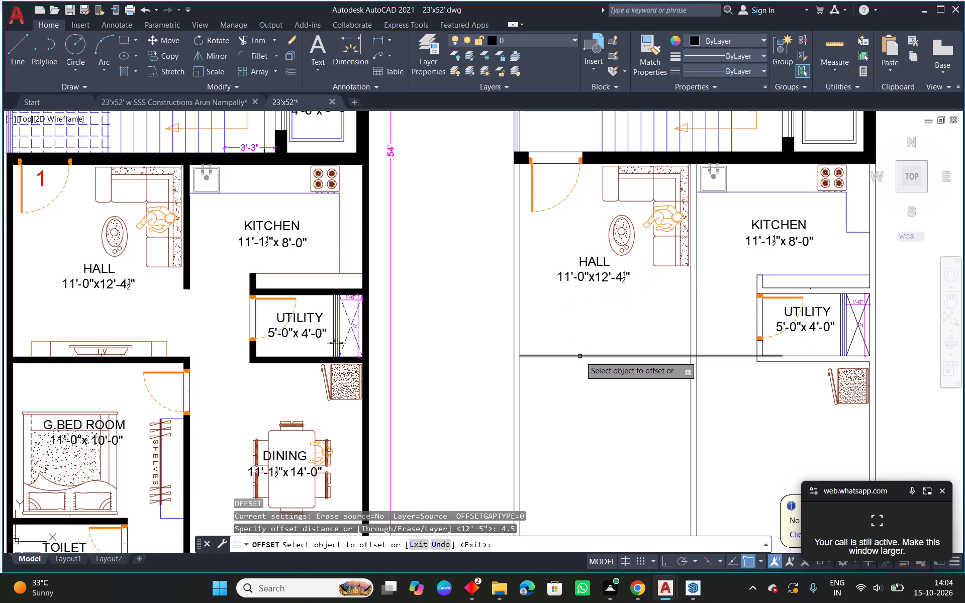
click(580, 356)
click(575, 389)
key(Escape)
Trim the two lower hall wall lines where they cross the passage between the hall and the utility.
scroll(730, 364, up, 2)
middle_drag(724, 377, 648, 389)
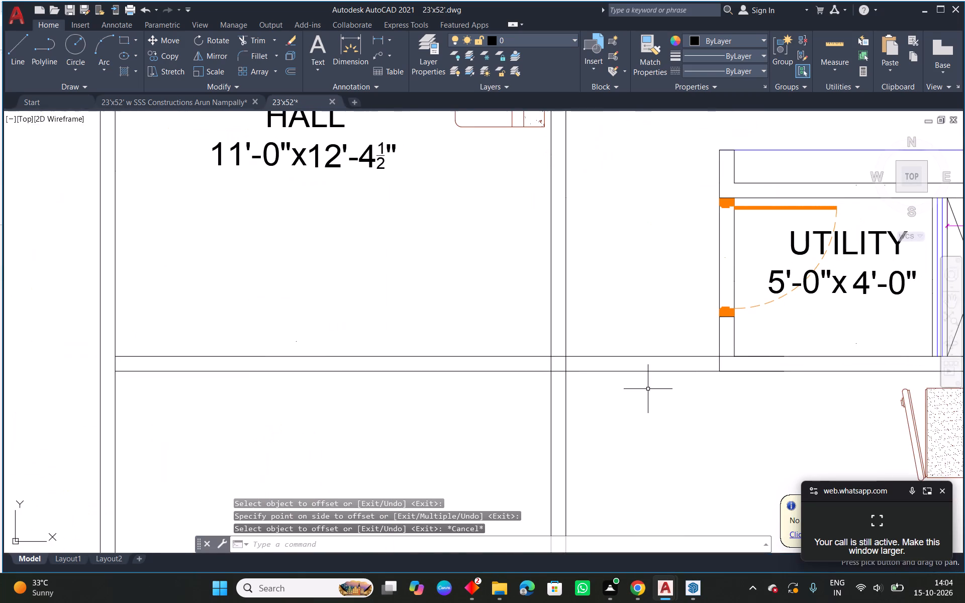
text(tr)
key(space)
key(space)
drag(642, 394, 644, 323)
key(Escape)
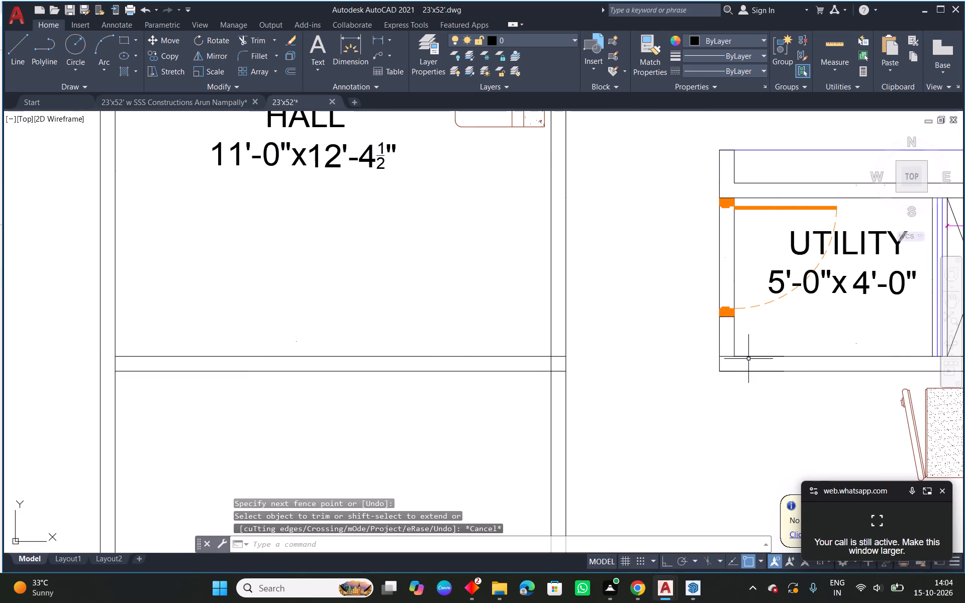
Erase the overlapping line segment and the outer line at the utility's lower wall.
click(750, 356)
key(Escape)
scroll(732, 359, up, 3)
click(717, 354)
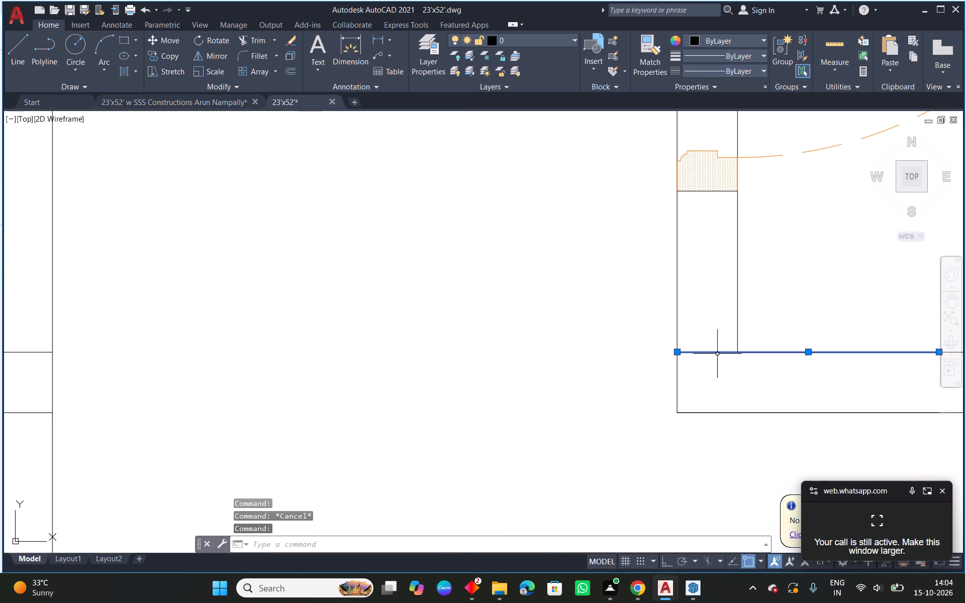
key(Delete)
click(708, 413)
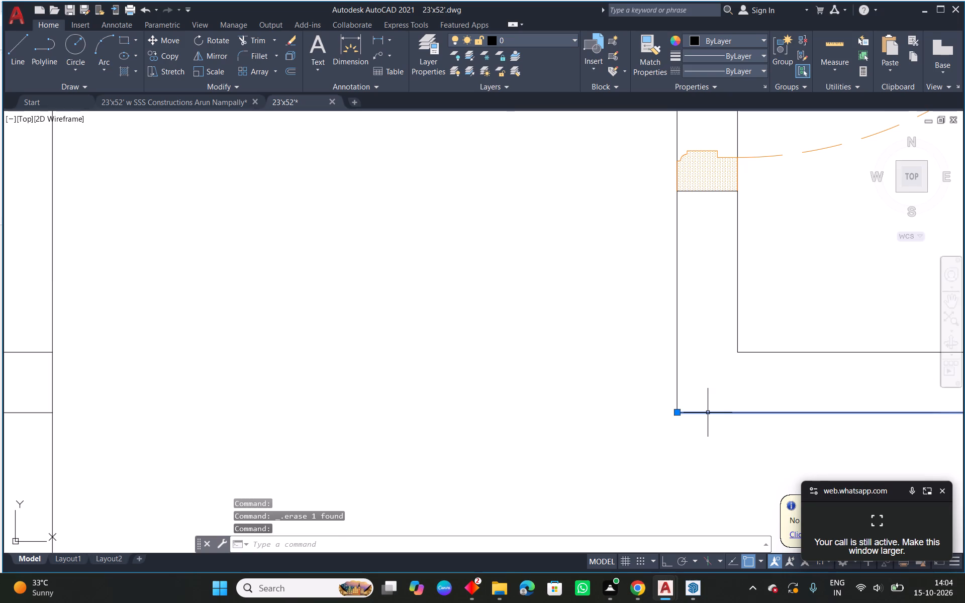
key(Delete)
Fillet the short line below the utility with the outer wall's inner line, using zero radius.
scroll(708, 413, down, 3)
middle_drag(784, 434, 443, 362)
key(Escape)
text(f)
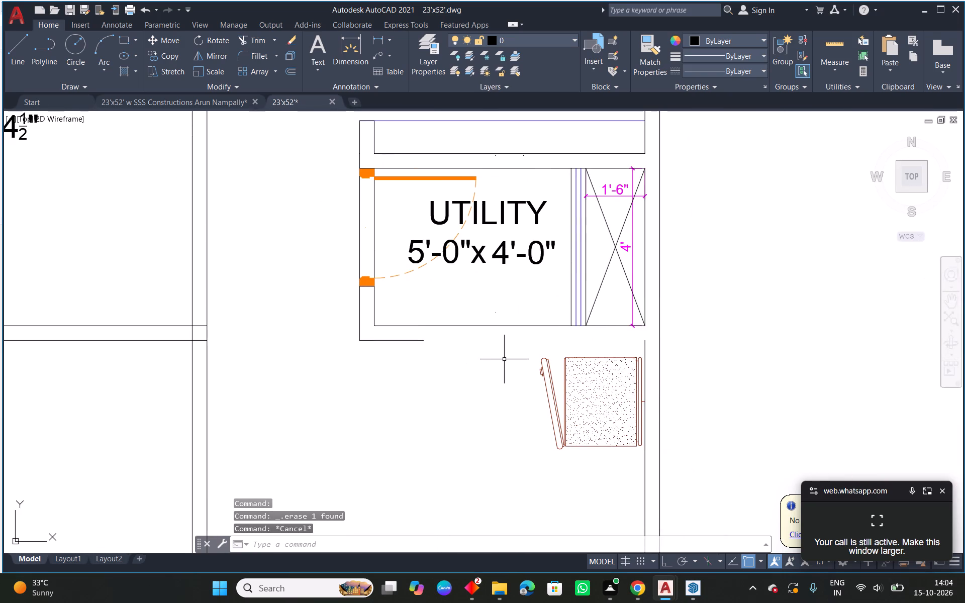
key(space)
click(425, 341)
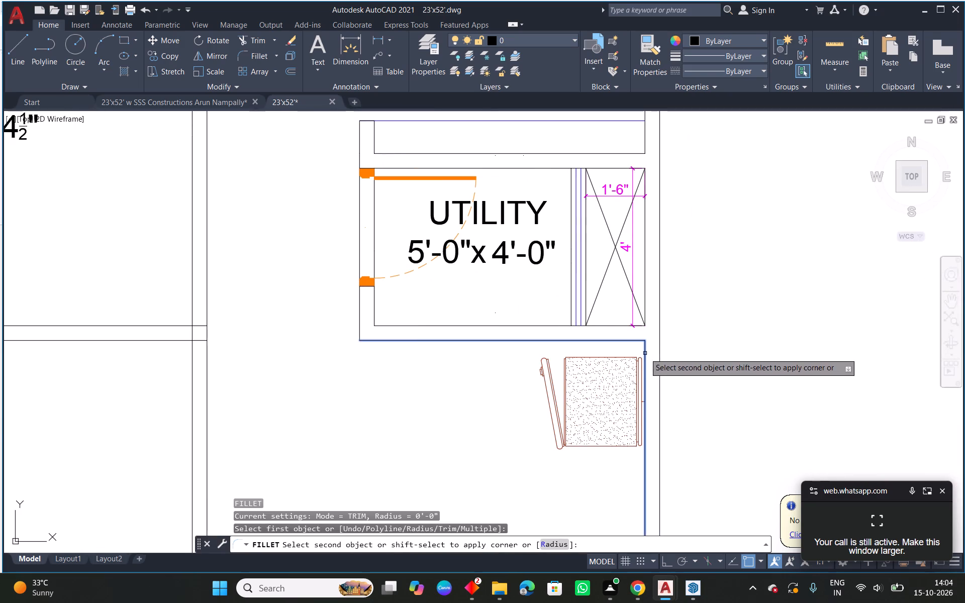
click(645, 353)
Trim the crossing lines inside the junction of the hall's lower wall and the vertical partition wall.
scroll(542, 334, down, 2)
middle_drag(394, 374, 471, 362)
scroll(477, 316, up, 6)
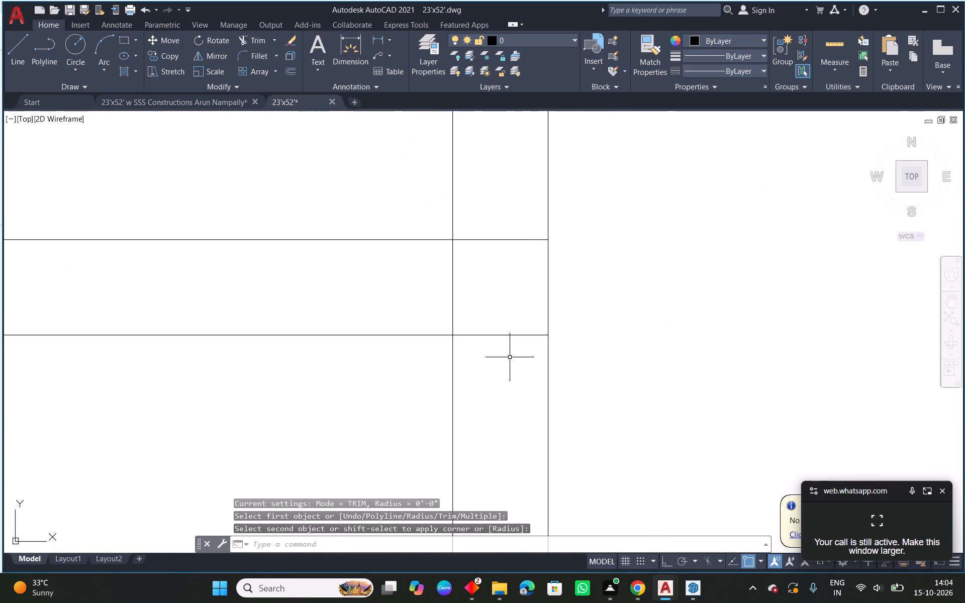
middle_drag(510, 357, 519, 420)
key(t)
key(r)
key(space)
drag(528, 412, 522, 285)
drag(491, 339, 488, 339)
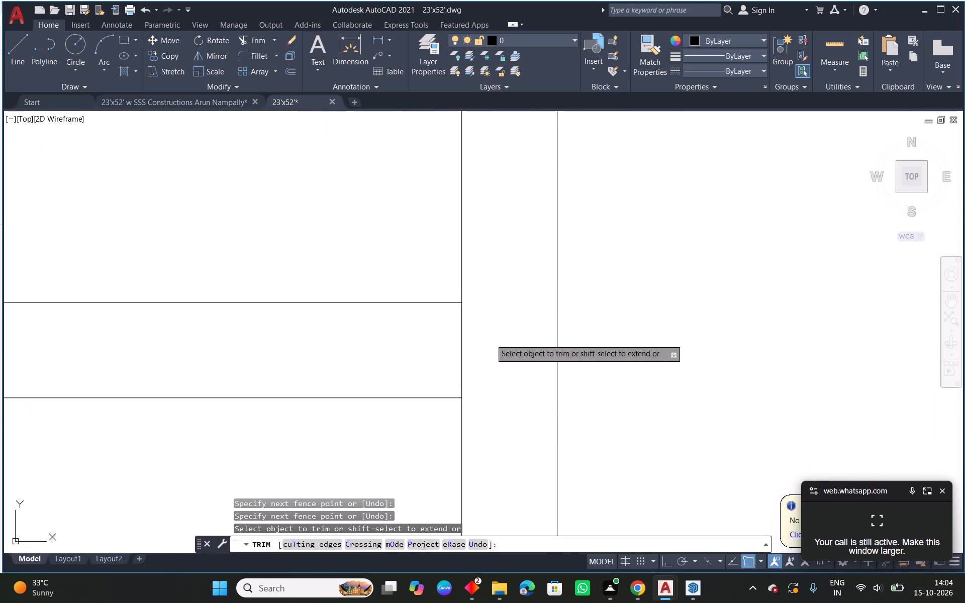
drag(488, 339, 378, 335)
key(Escape)
Copy the T.V unit from the reference hall to the midpoint of the new hall's lower wall.
scroll(514, 346, down, 6)
middle_drag(438, 363, 687, 357)
middle_drag(802, 404, 723, 360)
middle_drag(501, 306, 645, 336)
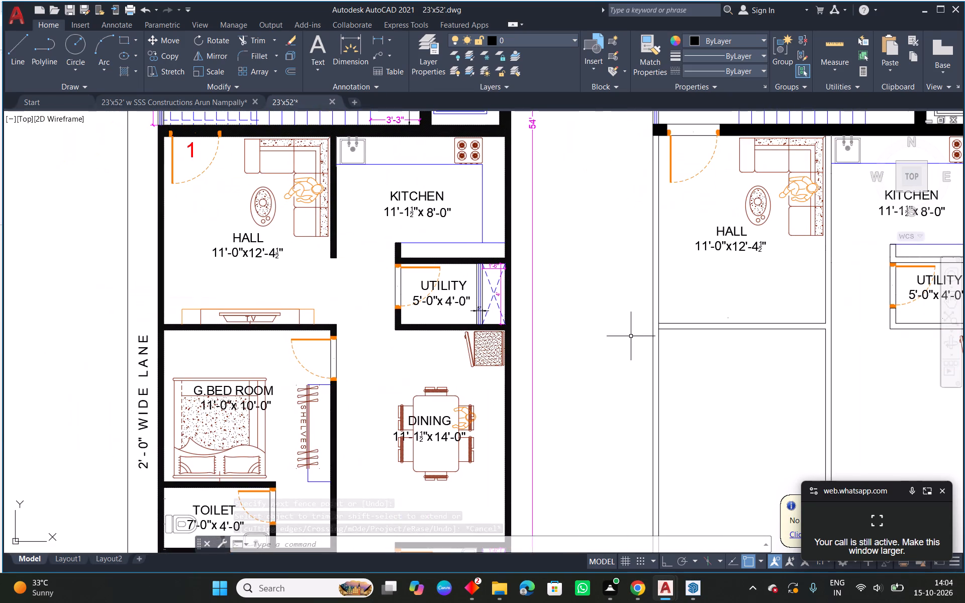
drag(358, 303, 322, 303)
click(188, 313)
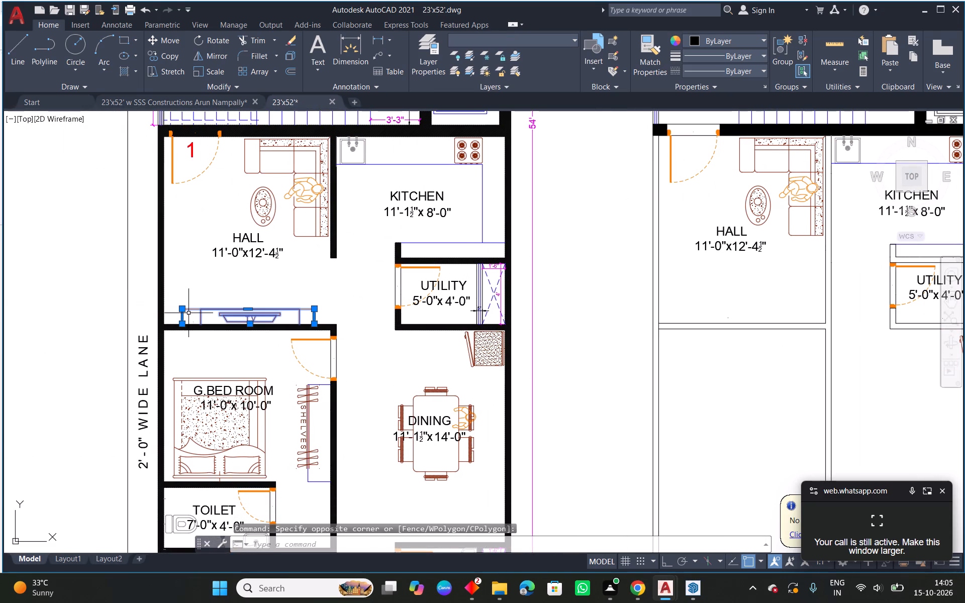
text(co)
key(space)
click(249, 325)
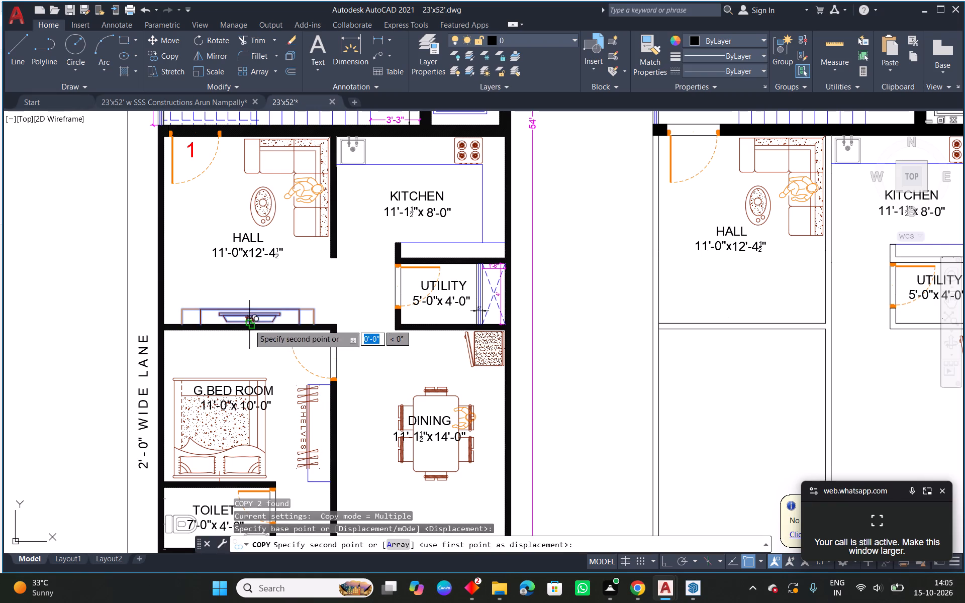
click(745, 322)
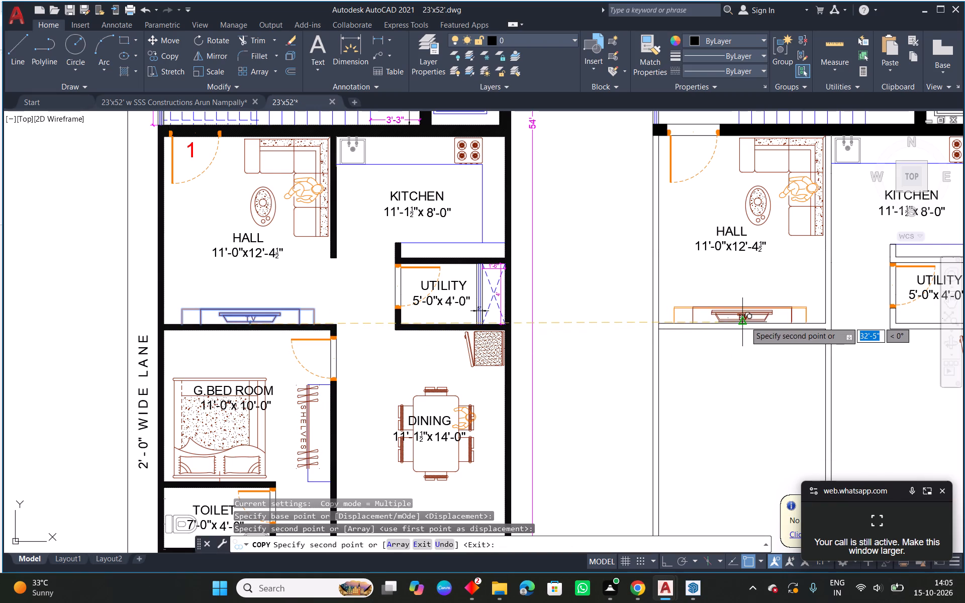
key(Escape)
Draw a closing line across the hall-kitchen partition wall, level with the top of the new utility's interior.
middle_drag(820, 366, 599, 382)
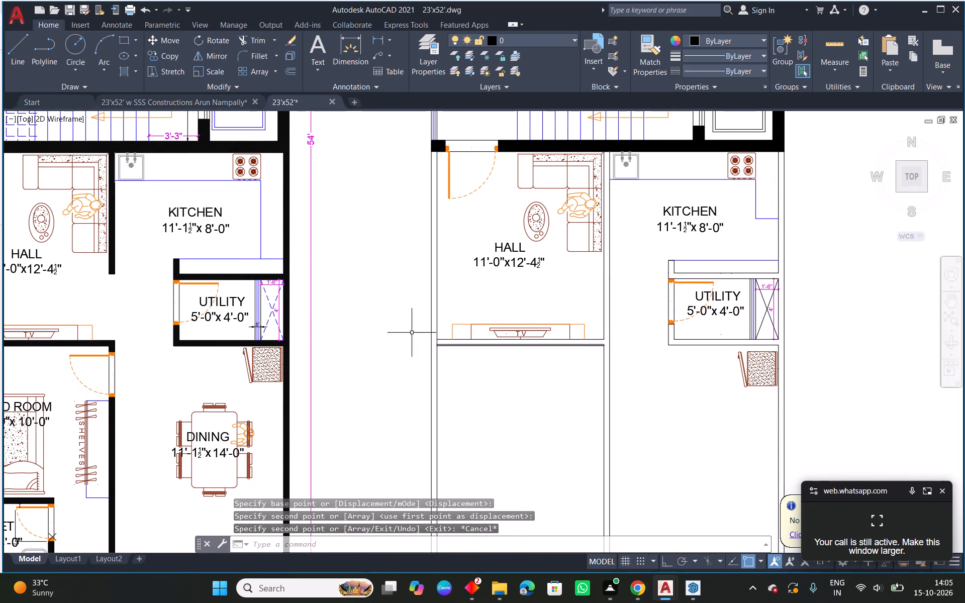
middle_drag(420, 321, 371, 355)
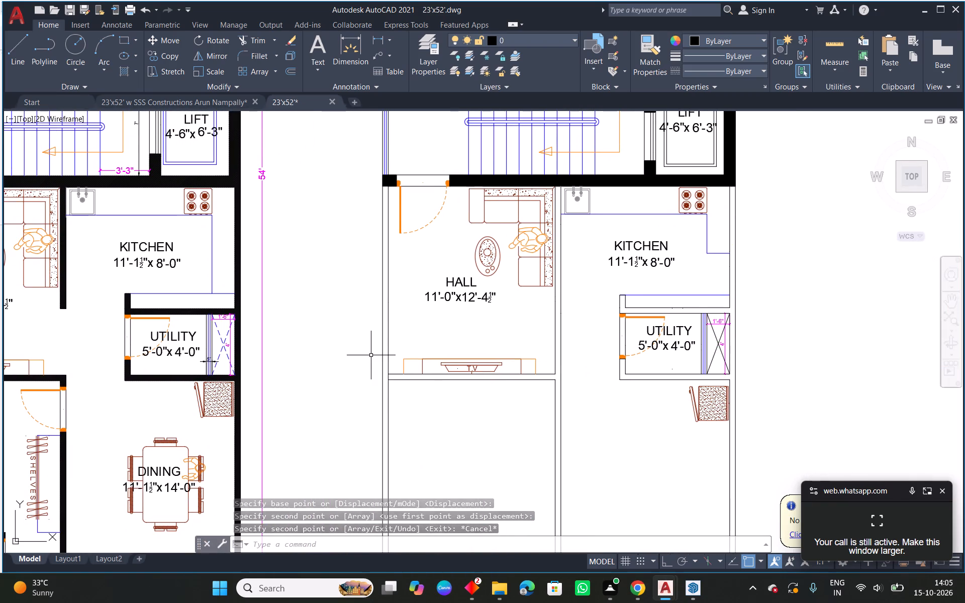
text(l)
key(space)
click(560, 314)
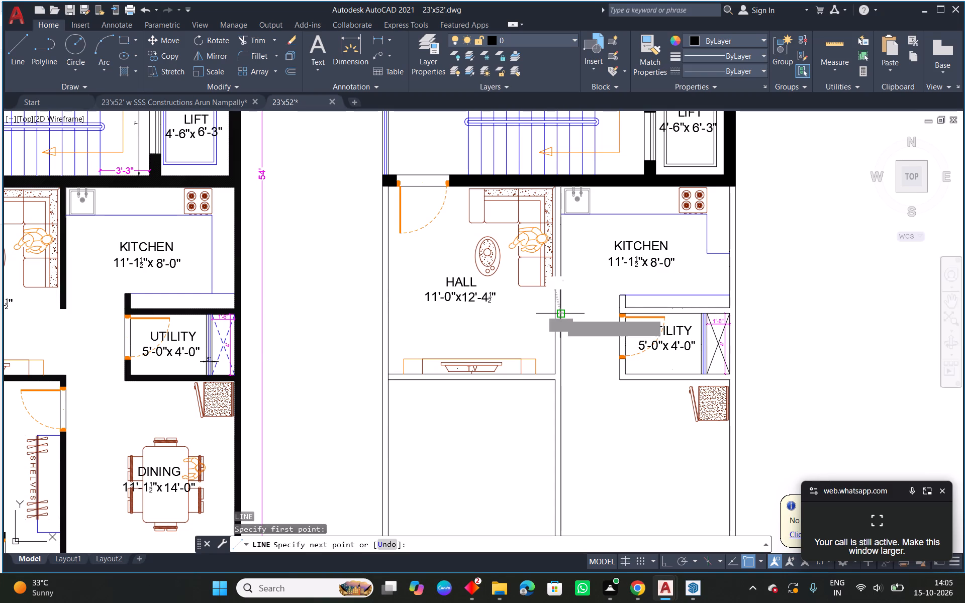
click(556, 313)
key(Escape)
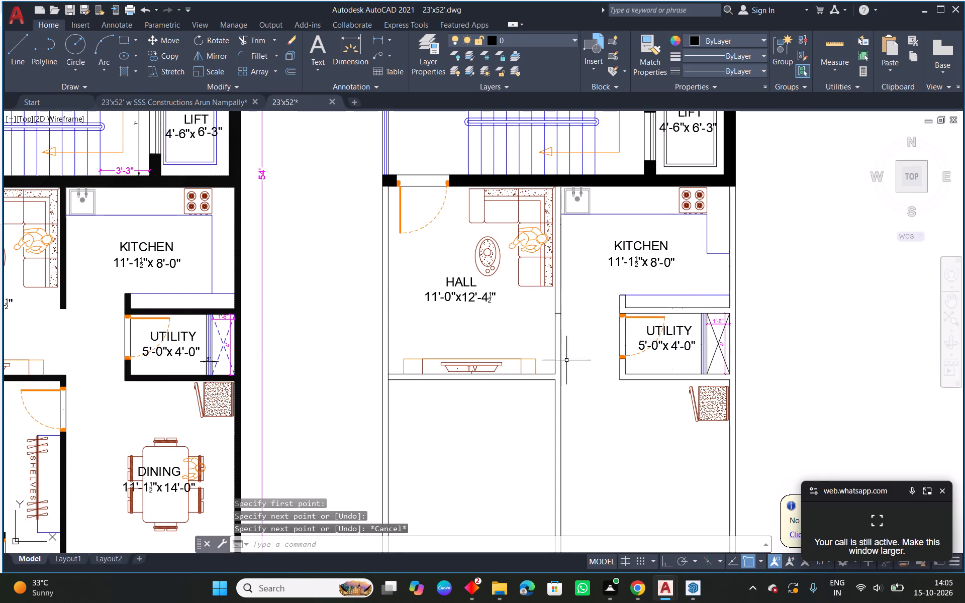
Fillet the hall's lower wall line with the dining-side line of the partition wall to form a corner.
scroll(561, 370, up, 1)
key(f)
key(space)
click(543, 377)
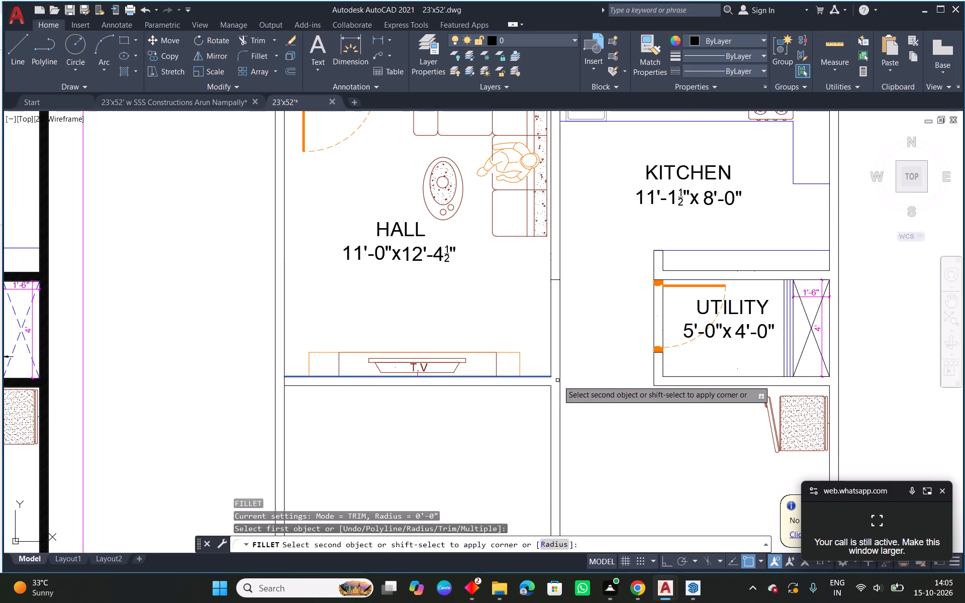
click(560, 383)
key(Escape)
Trim the partition wall between its closing line and the hall's lower wall to leave an opening.
key(t)
key(r)
key(space)
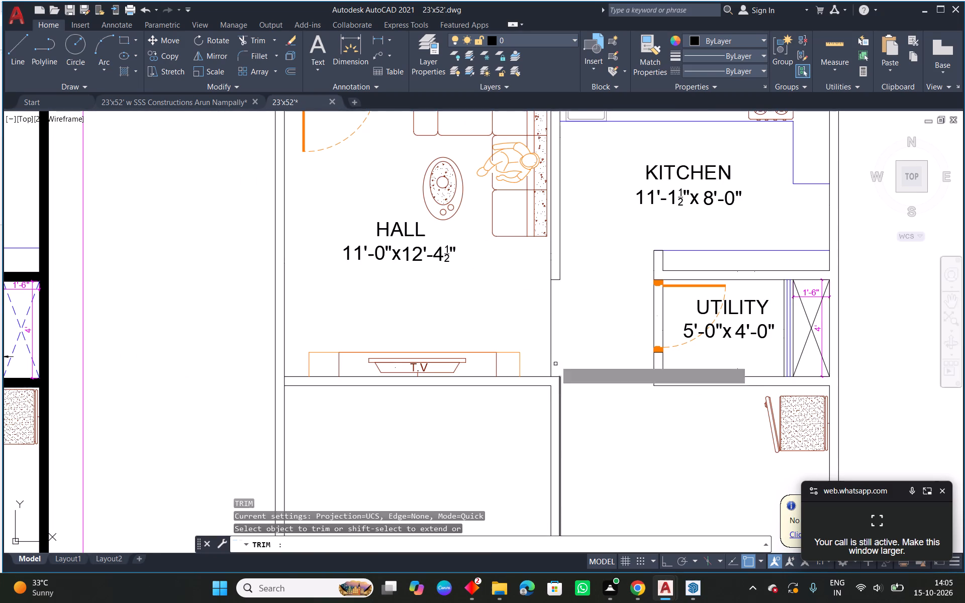
key(space)
drag(568, 307, 538, 293)
key(Escape)
Copy the reference G.BED ROOM door onto the new bedroom's partition wall, just below the hall's lower wall.
scroll(553, 329, down, 2)
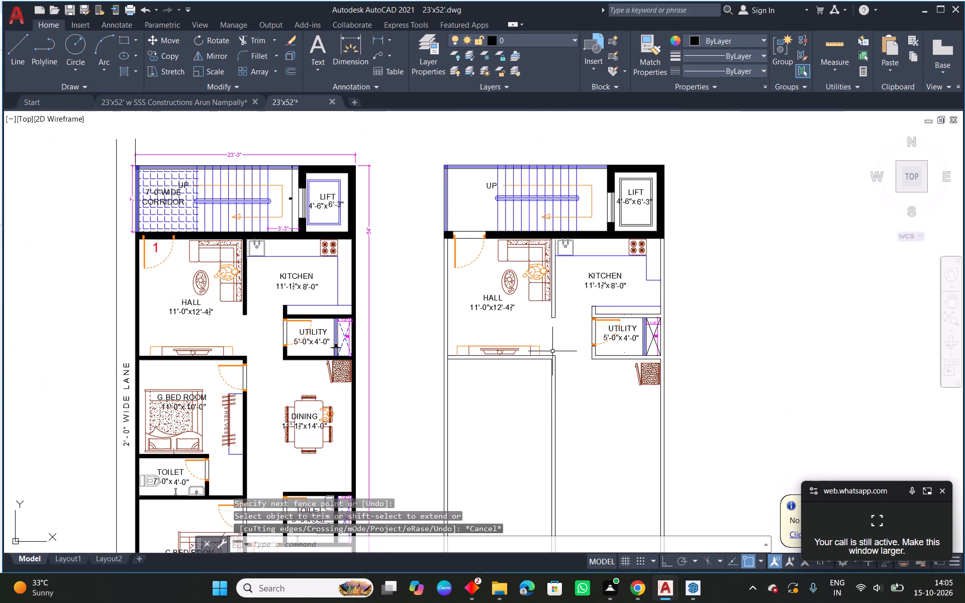
middle_drag(582, 437, 588, 347)
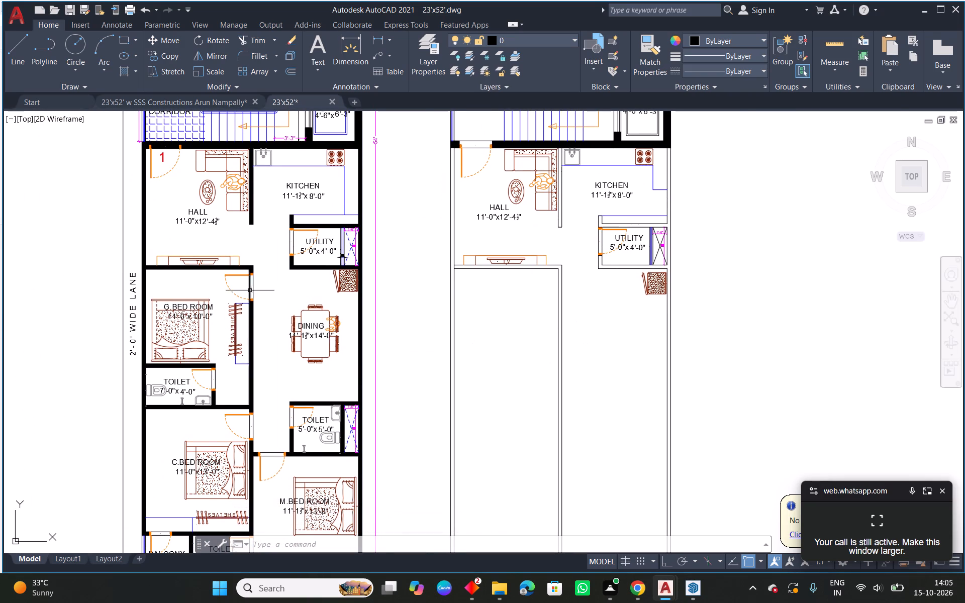
scroll(250, 288, up, 1)
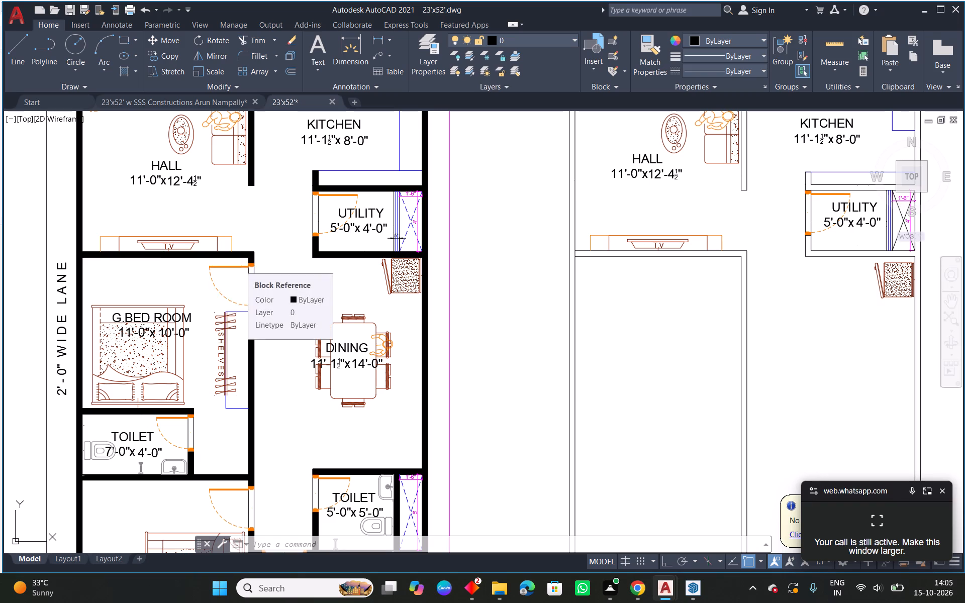
click(240, 265)
text(co)
key(space)
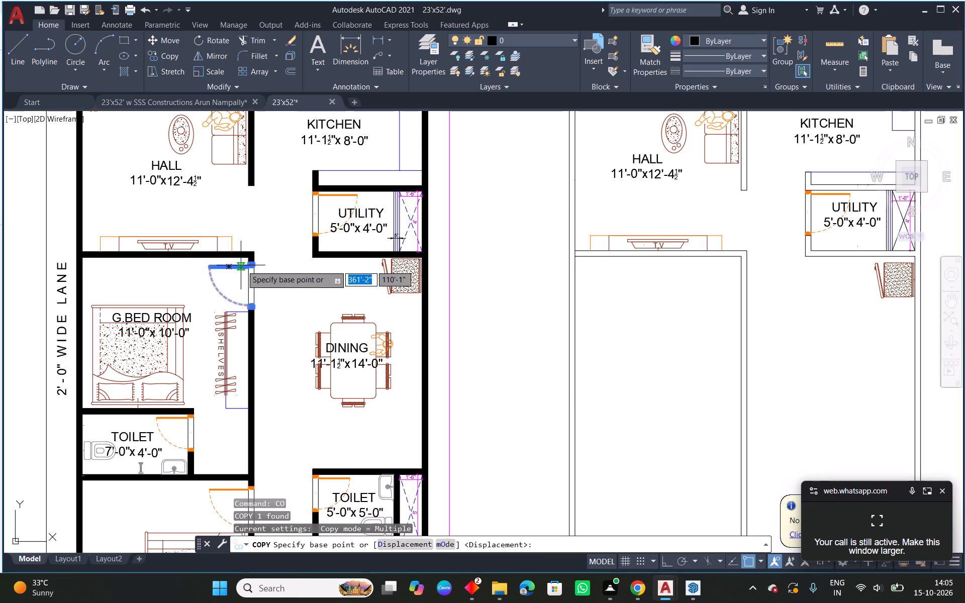
click(253, 262)
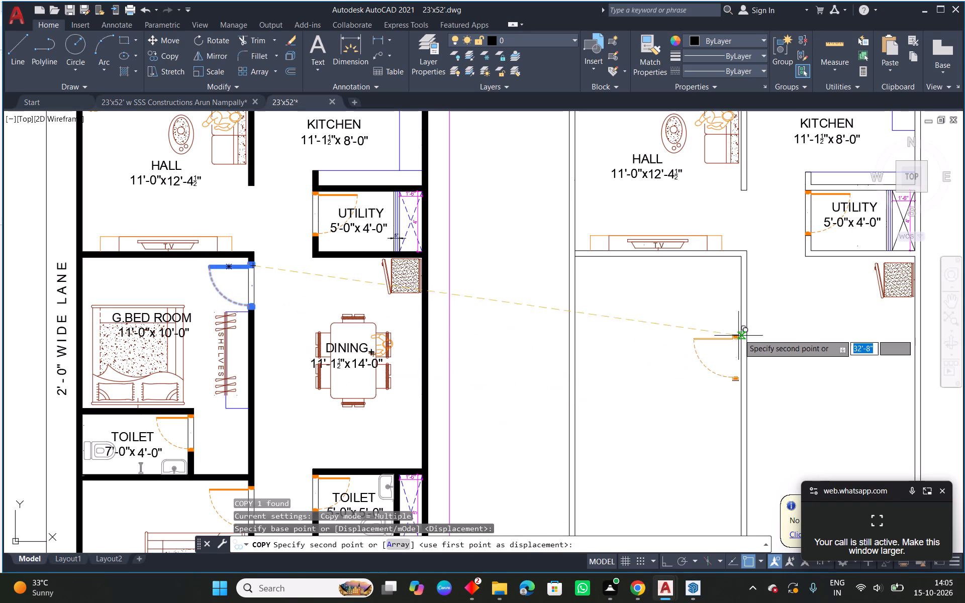
scroll(749, 268, up, 3)
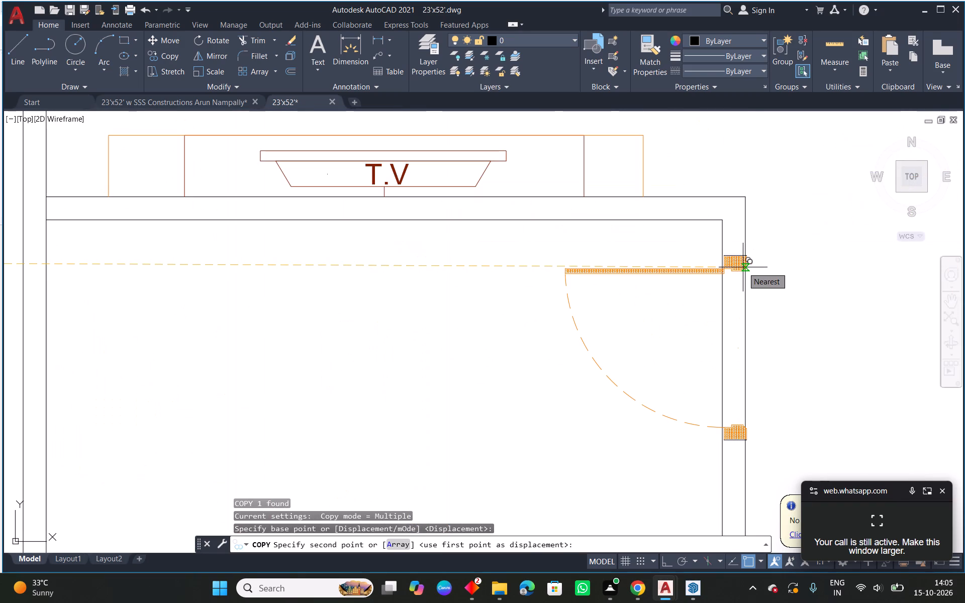
click(741, 267)
key(Escape)
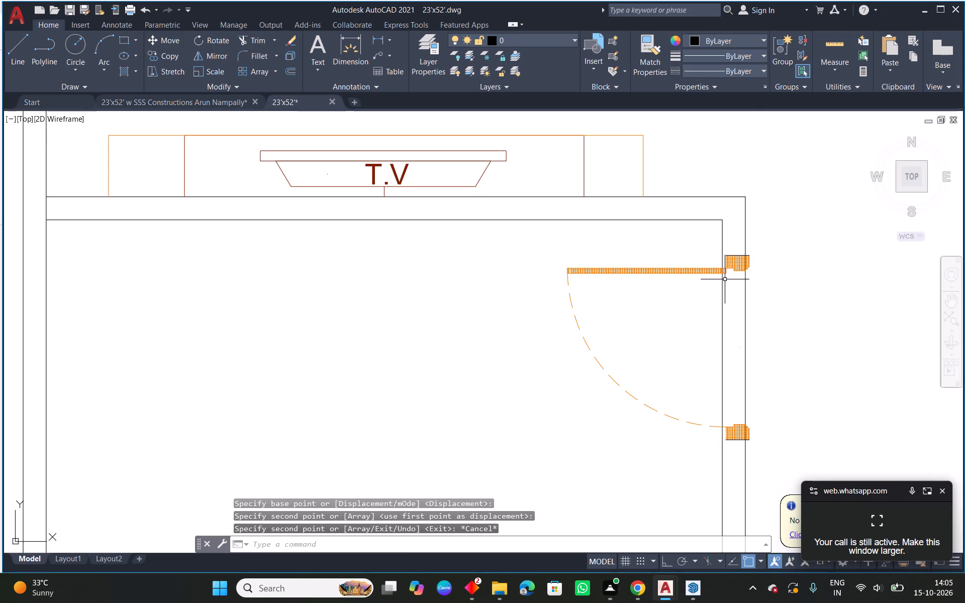
Move the copied bedroom door about 1" so its frame's outer corner lies on the partition wall's dining-side line.
scroll(735, 261, up, 2)
click(707, 267)
click(713, 261)
click(711, 260)
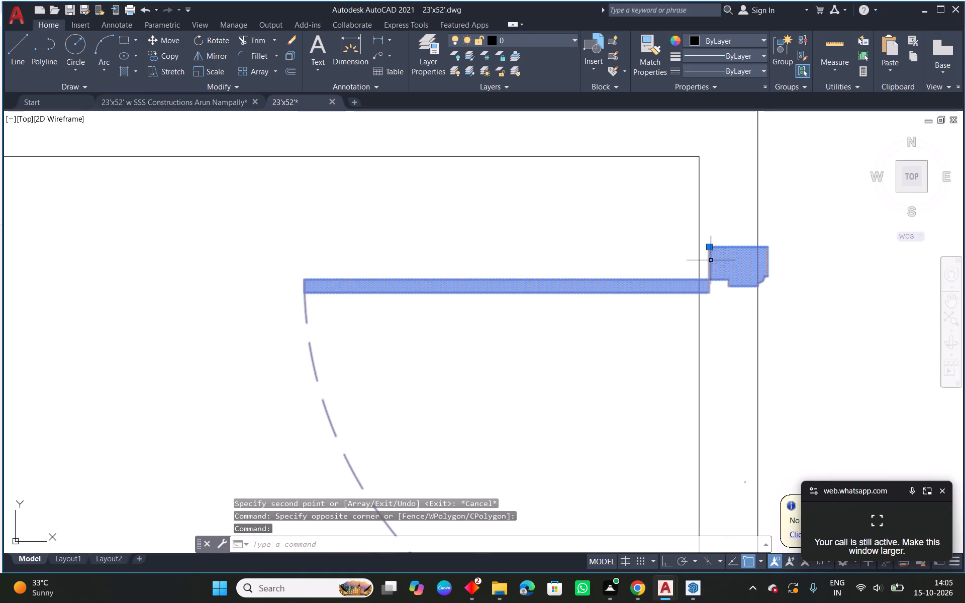
text(m)
key(space)
click(770, 245)
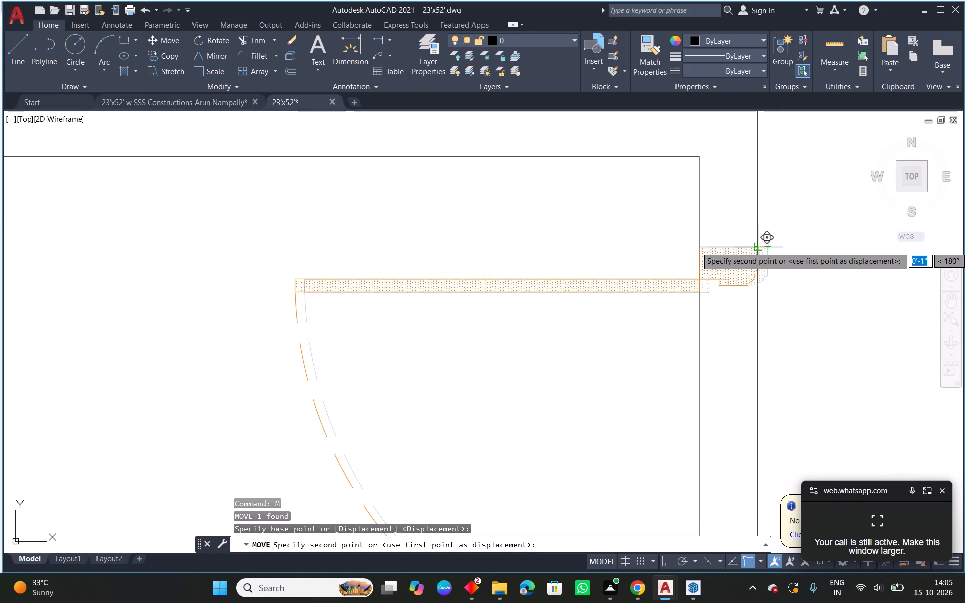
click(754, 247)
key(Escape)
Shift the SHELVES block in the reference G.BED ROOM toward the partition wall, inside its cupboard outline.
scroll(671, 266, down, 4)
scroll(633, 303, down, 1)
middle_drag(554, 380, 672, 324)
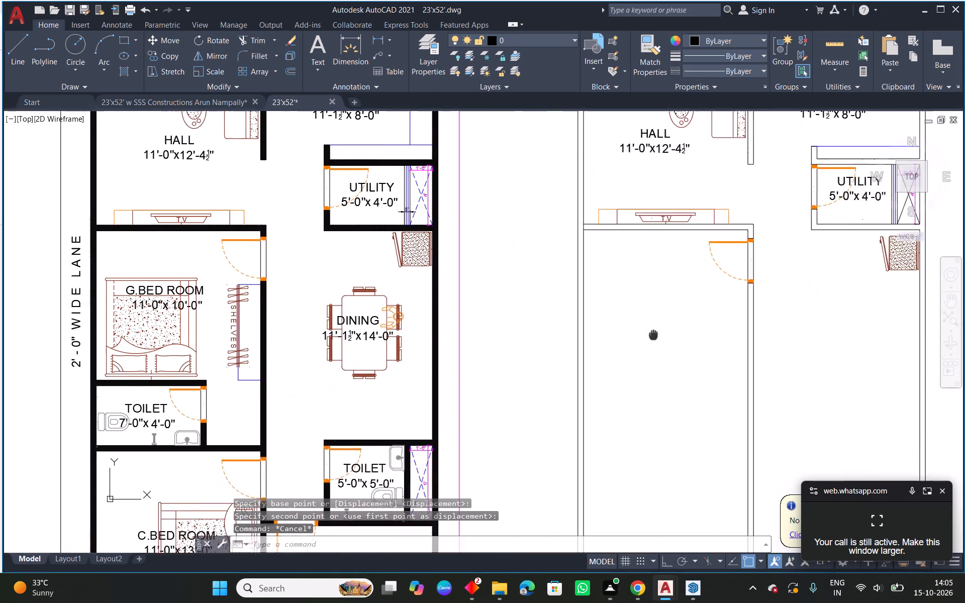
middle_drag(672, 324, 690, 311)
scroll(276, 290, up, 2)
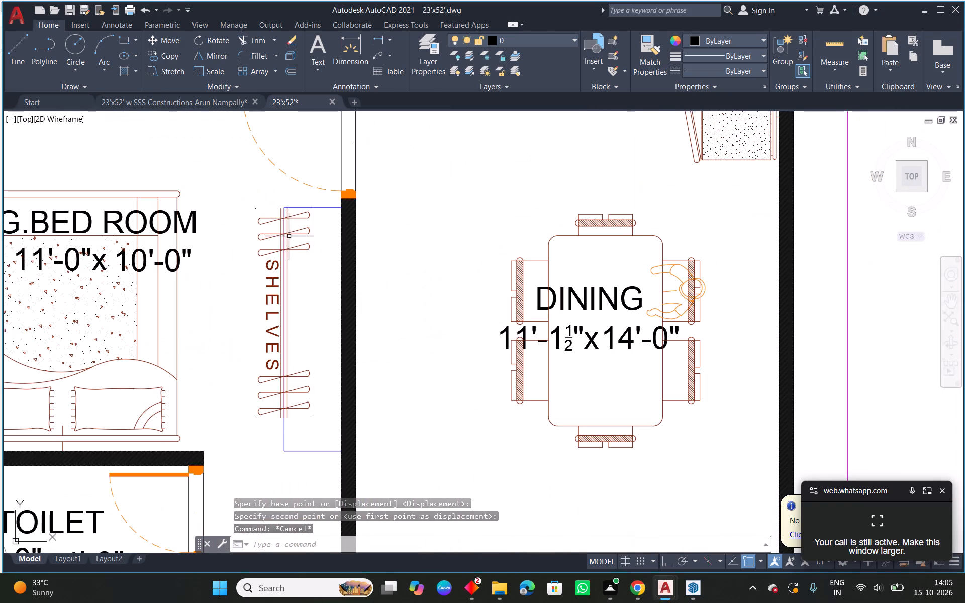
click(289, 236)
click(283, 207)
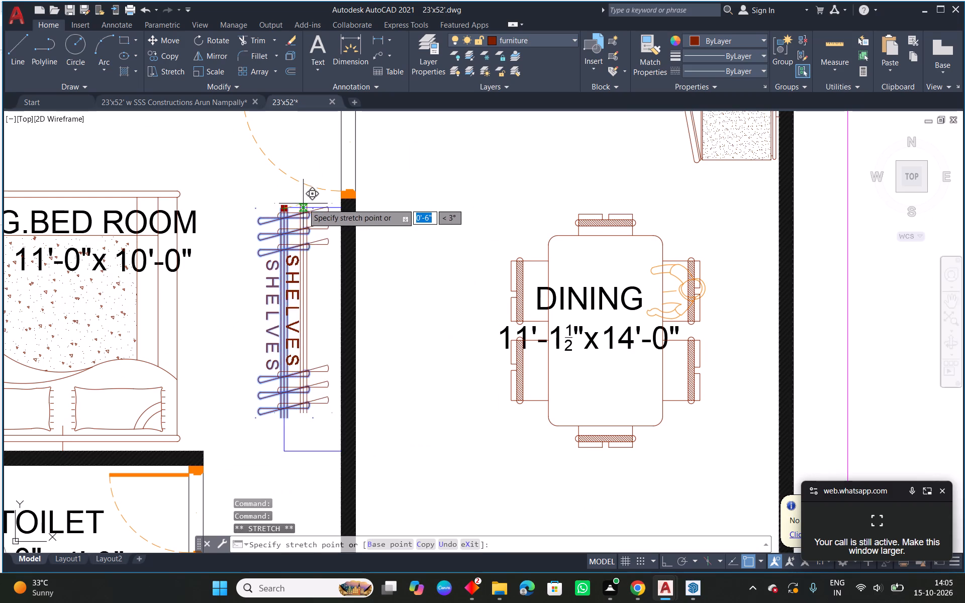
click(310, 204)
key(Escape)
scroll(322, 222, down, 3)
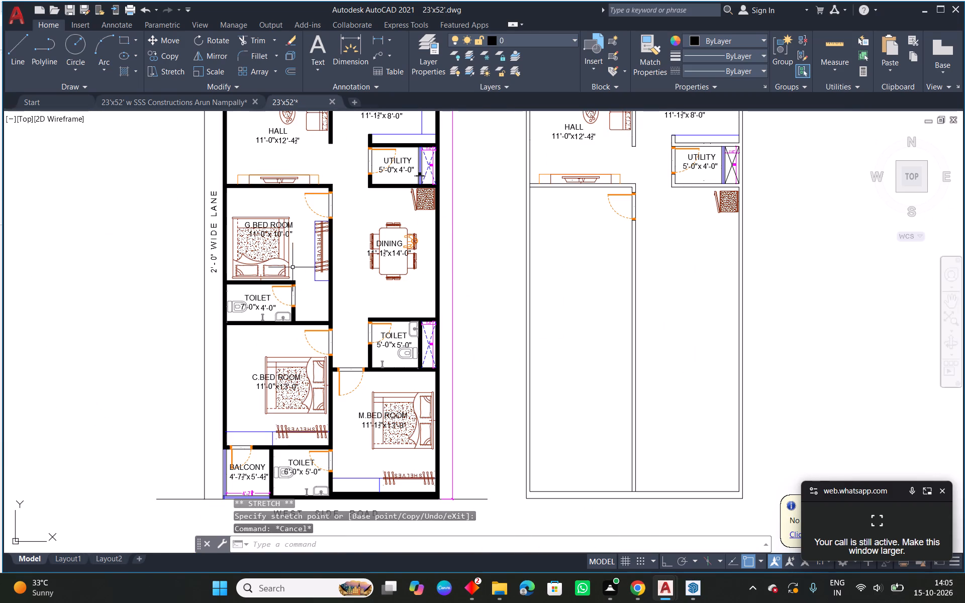
Trim the outer side wall's inner line between the two lines of the new hall's lower wall.
scroll(269, 235, up, 2)
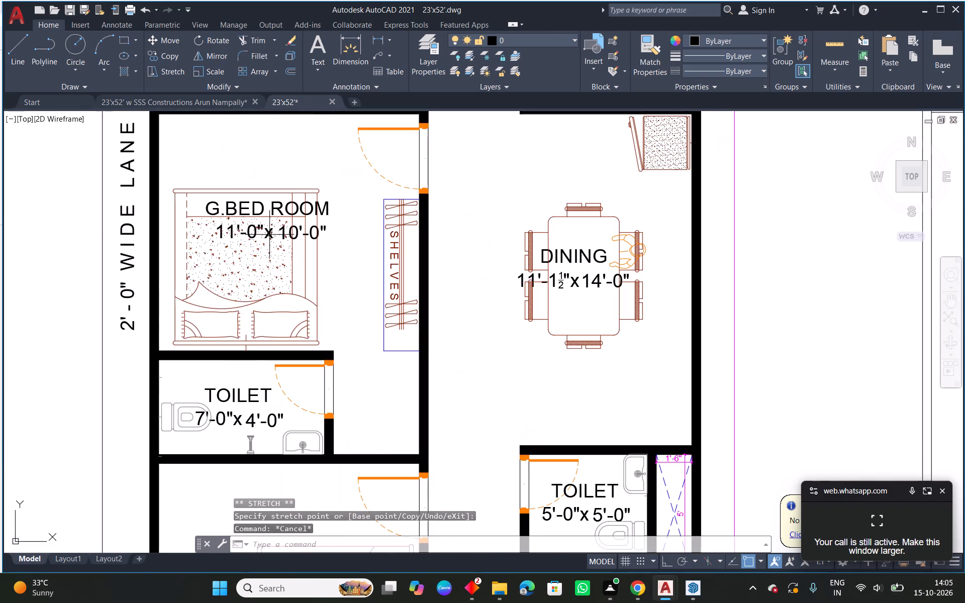
scroll(333, 258, down, 3)
middle_drag(689, 322, 584, 325)
scroll(400, 237, up, 2)
scroll(351, 209, up, 3)
middle_drag(365, 228, 432, 268)
text(tr)
key(space)
key(space)
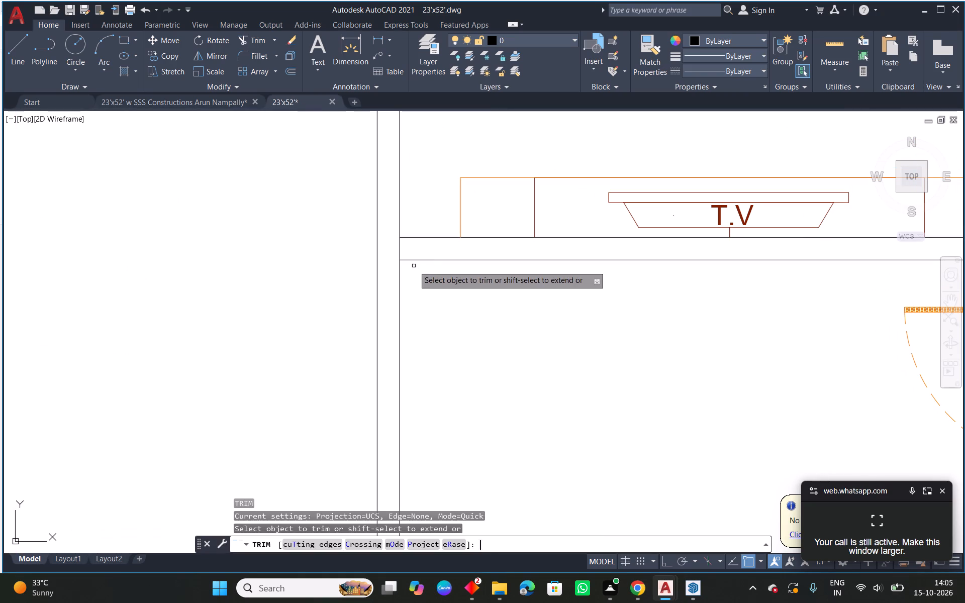
click(401, 249)
right_click(401, 249)
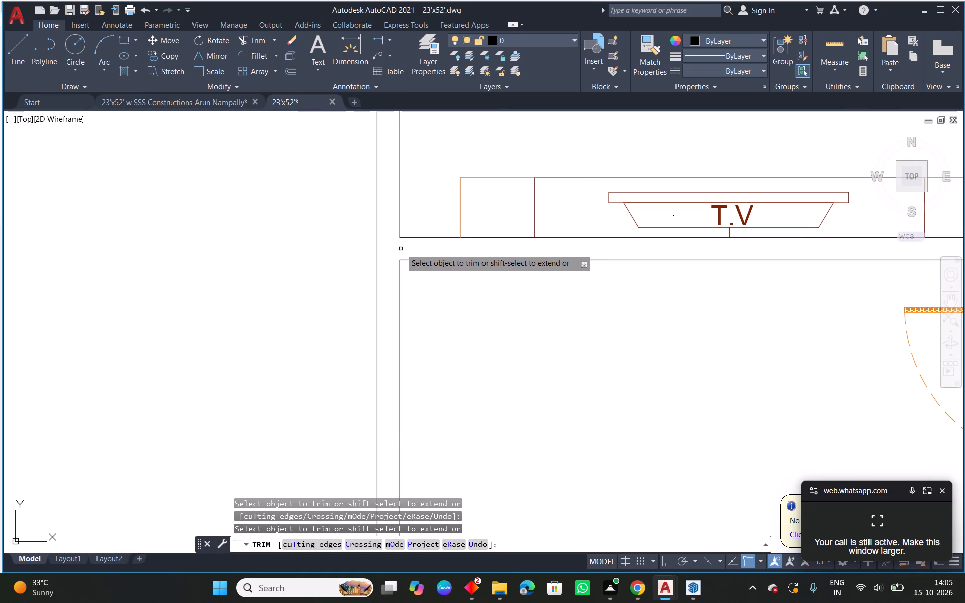
click(447, 253)
Offset the new bedroom's upper wall line 10' down into the room.
scroll(490, 297, down, 3)
middle_drag(552, 340, 558, 310)
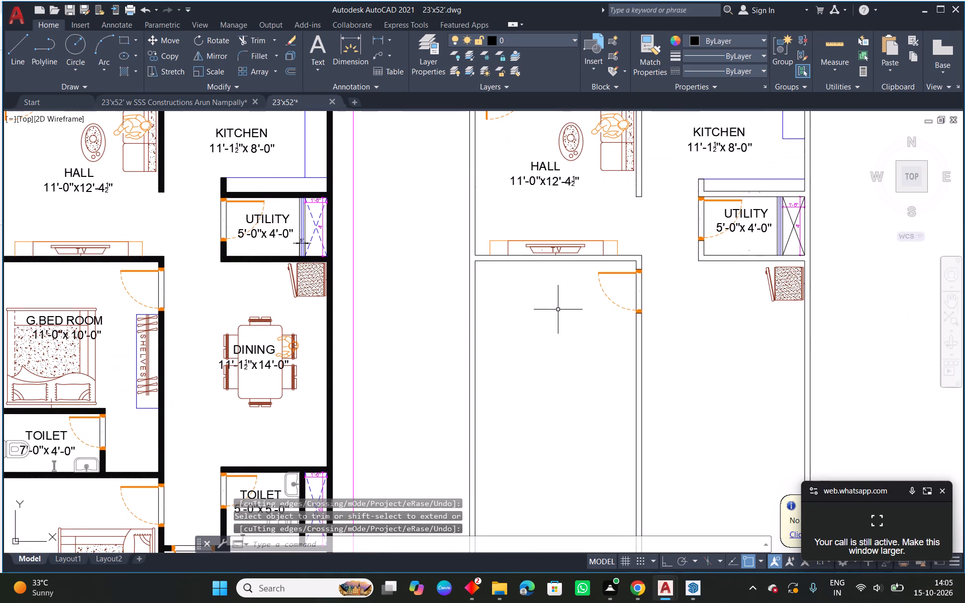
key(Escape)
text(o 10'')
key(BackSpace)
key(Return)
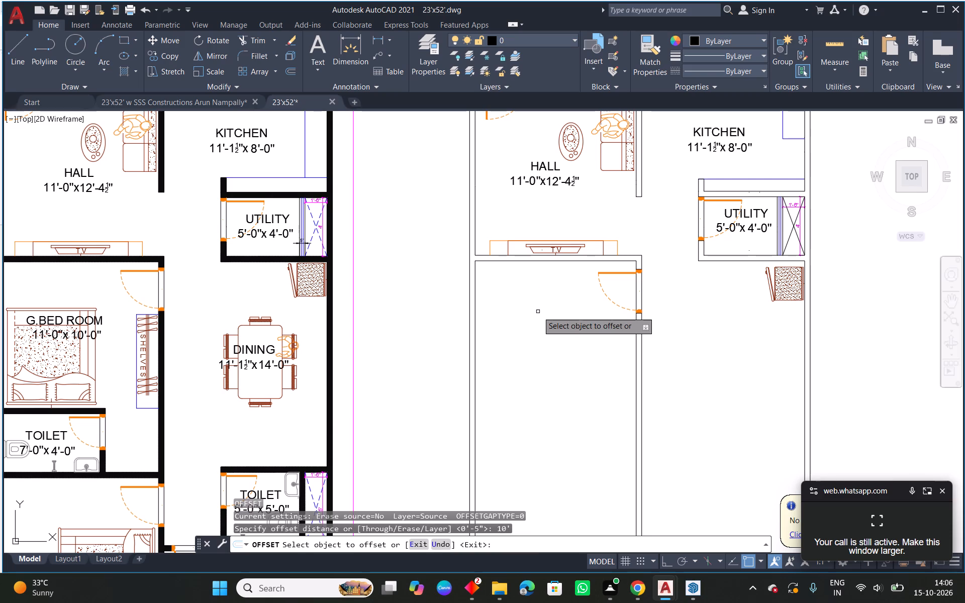
click(594, 259)
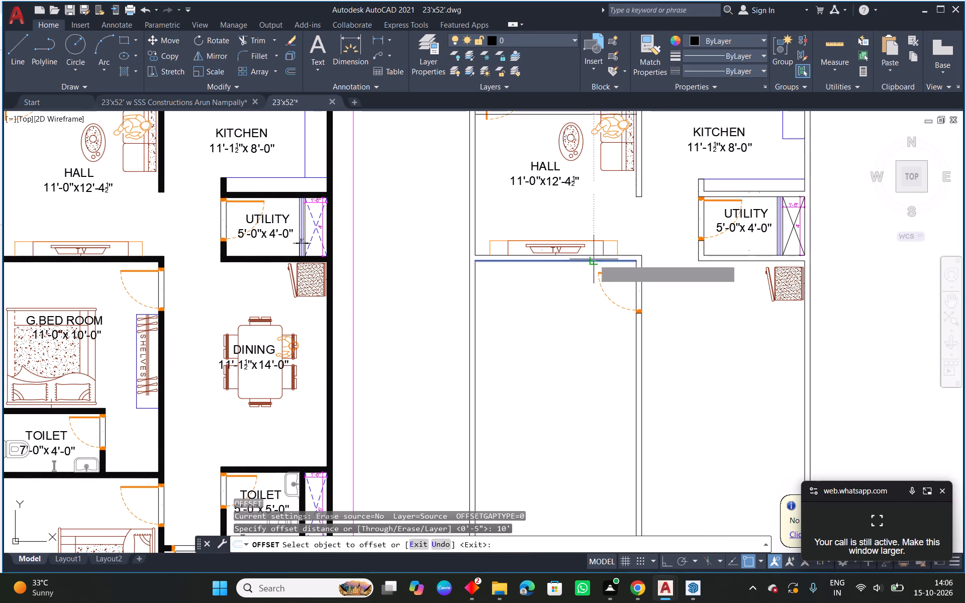
click(593, 333)
key(Escape)
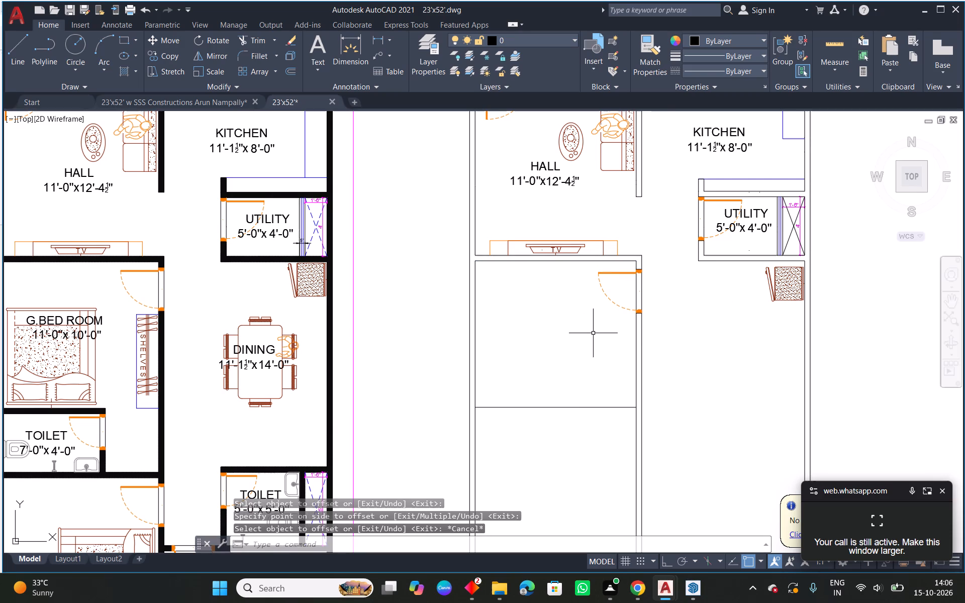
Offset the new bedroom's lower line 4.5" outward to give the lower wall its thickness.
text(o 4.5)
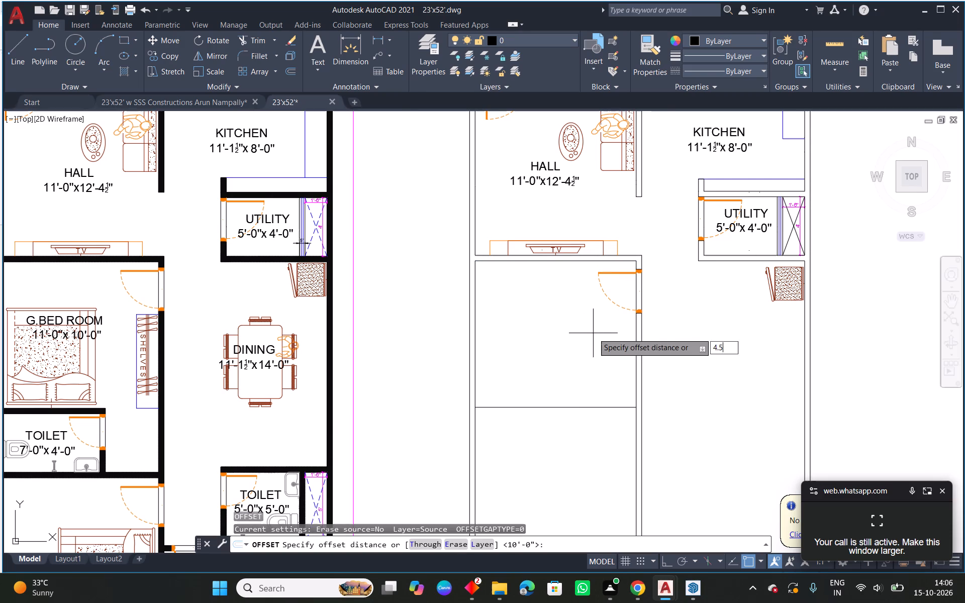
key(space)
click(593, 408)
click(591, 443)
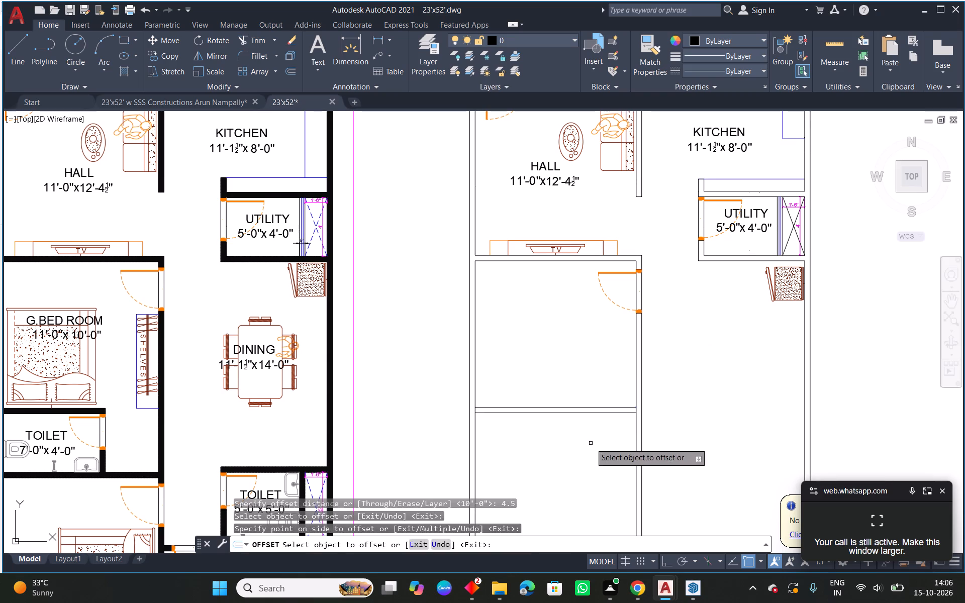
key(Escape)
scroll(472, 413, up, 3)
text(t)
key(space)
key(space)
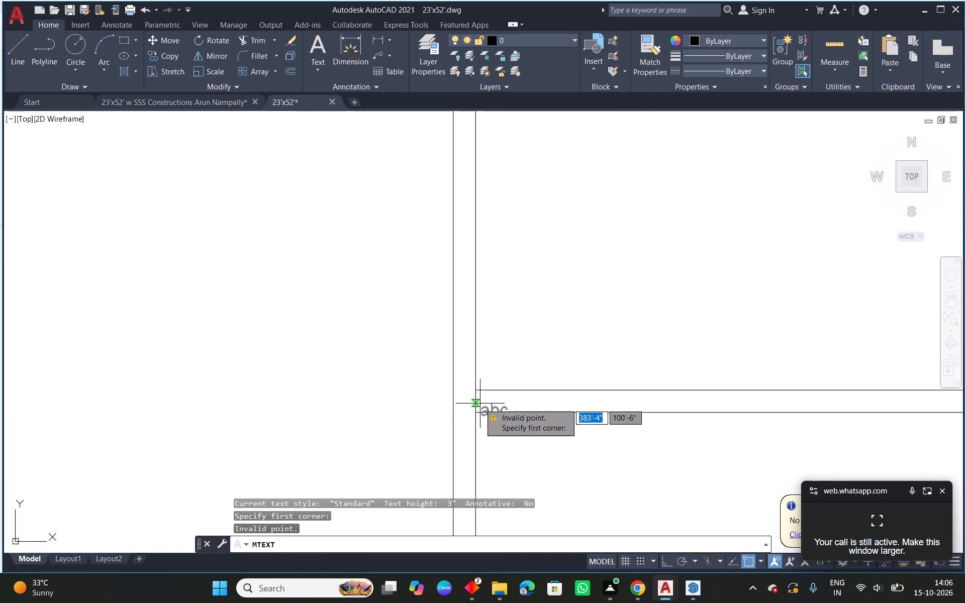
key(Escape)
Trim the side wall and partition lines crossing both ends of the new bedroom's lower wall.
text(tr)
key(space)
key(space)
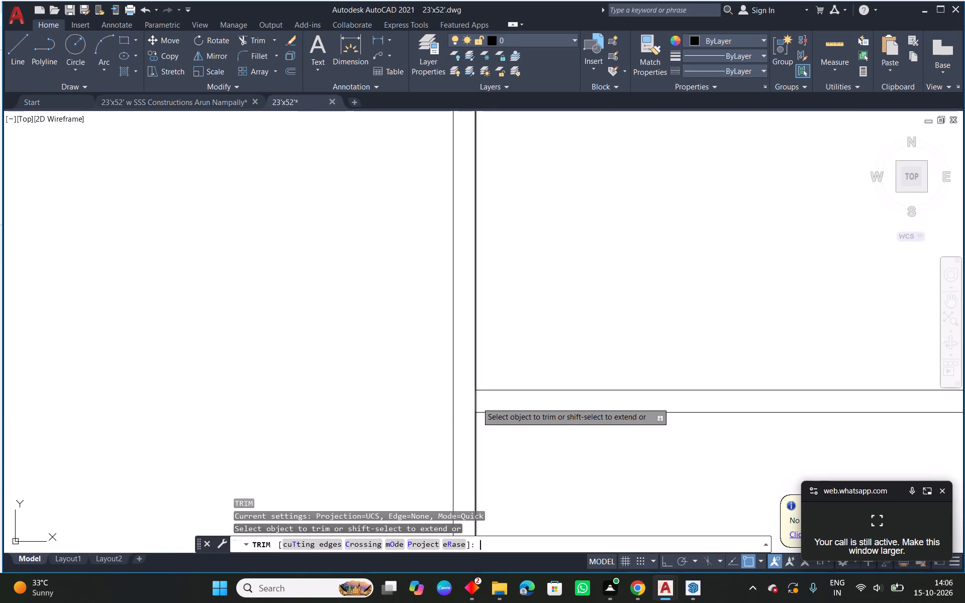
click(475, 401)
scroll(547, 407, down, 3)
middle_drag(712, 440, 595, 415)
scroll(594, 389, up, 4)
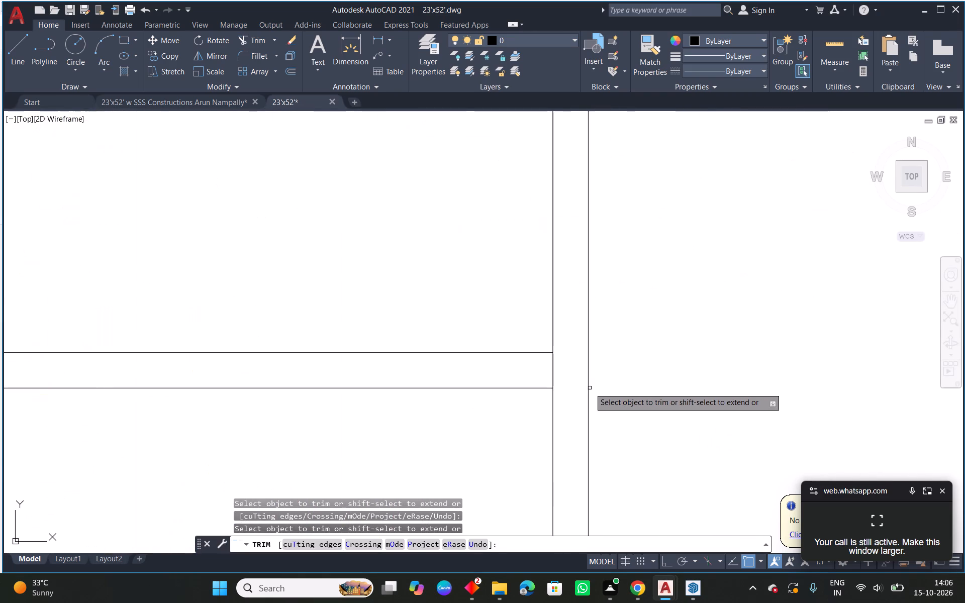
click(552, 371)
right_click(552, 371)
click(586, 374)
scroll(501, 375, down, 2)
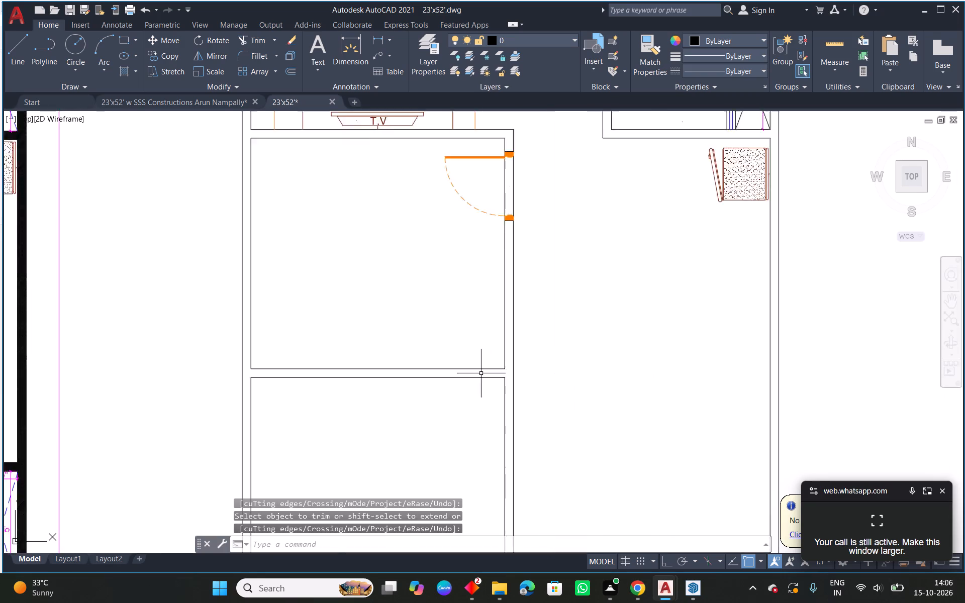
Copy the reference bed with its G.BED ROOM name and size labels to the midpoint of the new bedroom's lower wall.
scroll(481, 373, down, 2)
middle_drag(398, 382, 753, 381)
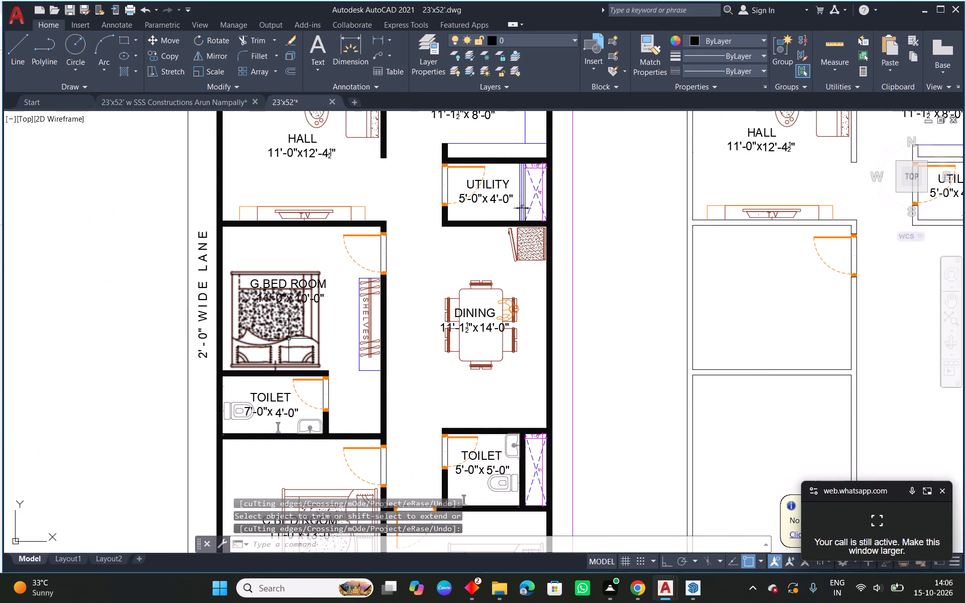
click(288, 339)
click(321, 260)
click(296, 300)
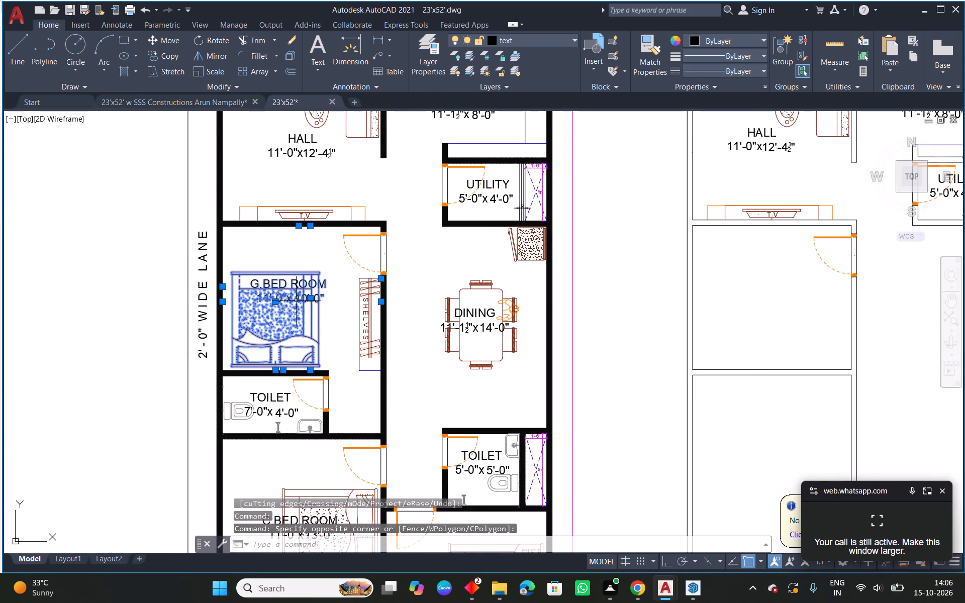
text(co)
key(space)
click(275, 373)
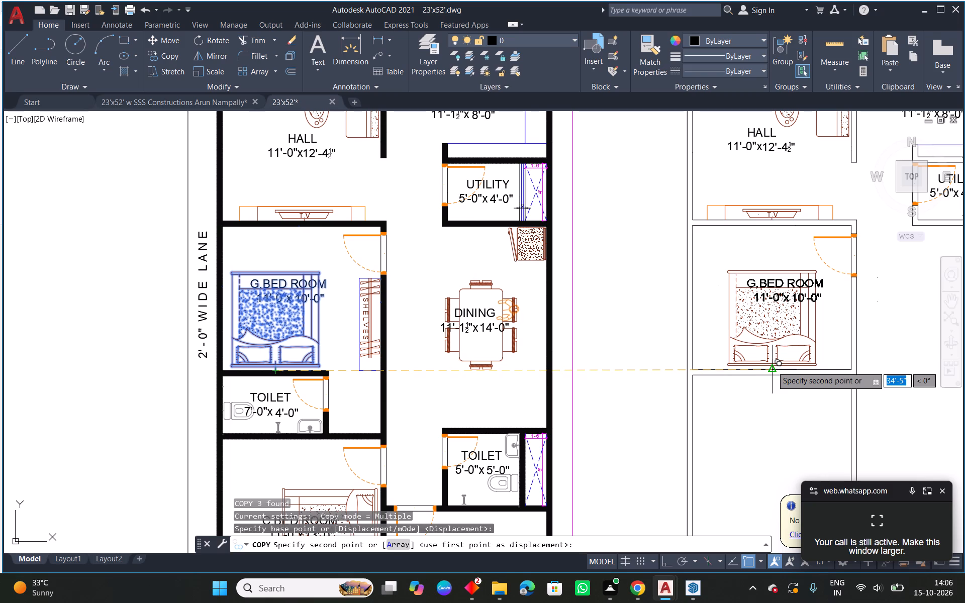
click(772, 366)
key(Escape)
Shift the copied bed along the new bedroom's lower wall toward the outer side wall.
middle_drag(818, 359, 639, 362)
scroll(582, 358, up, 2)
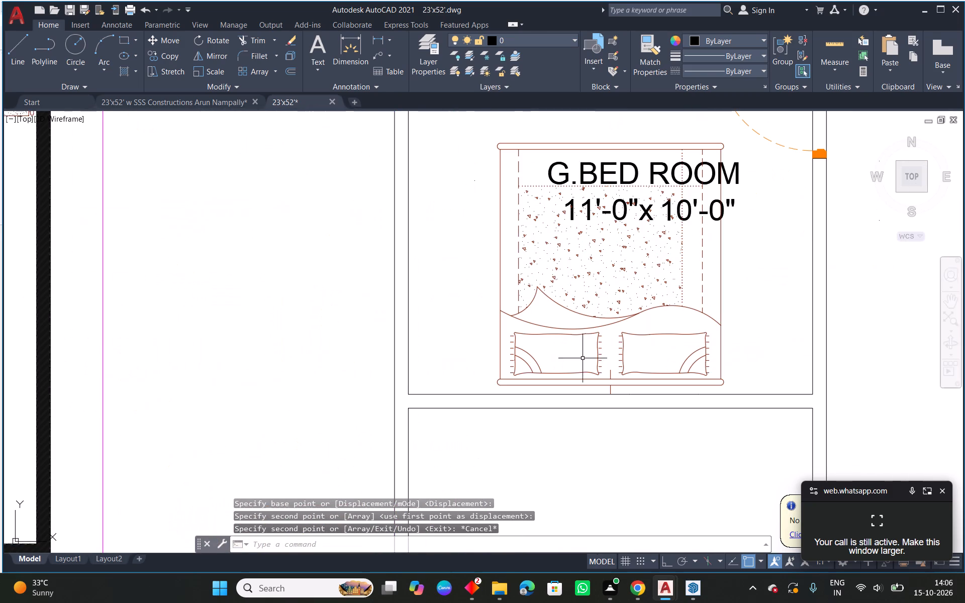
click(594, 356)
click(576, 367)
click(611, 379)
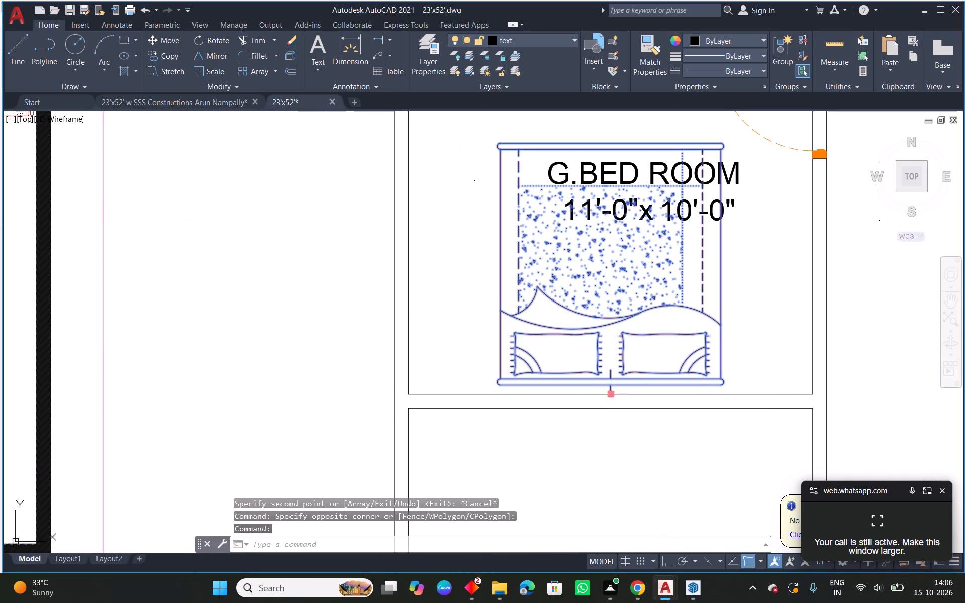
click(608, 397)
click(573, 398)
key(Escape)
Stretch the copied G.BED ROOM width label to the new bedroom's side wall faces and place its text above the bed.
middle_drag(738, 315, 653, 402)
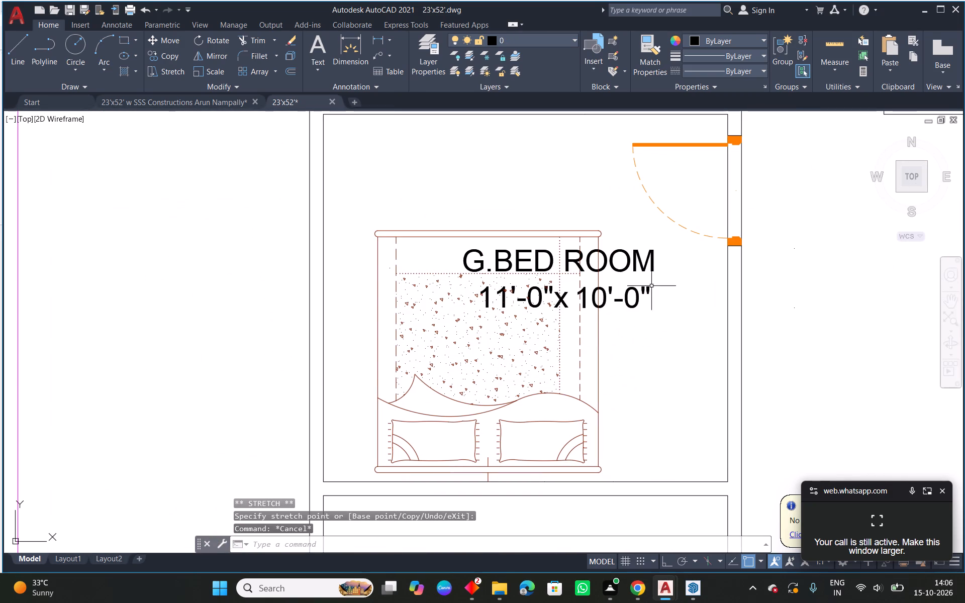
click(641, 270)
click(391, 269)
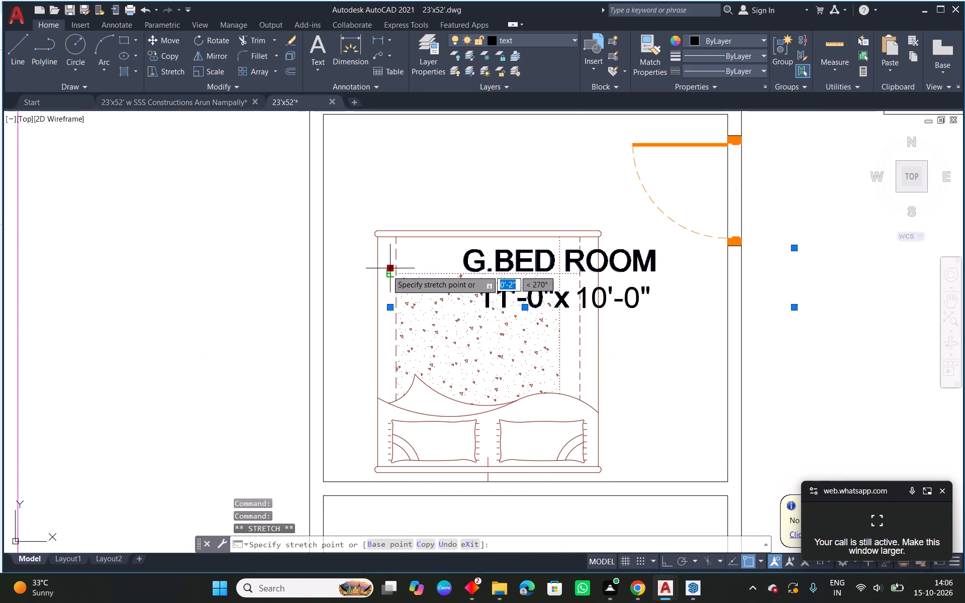
click(325, 301)
click(794, 249)
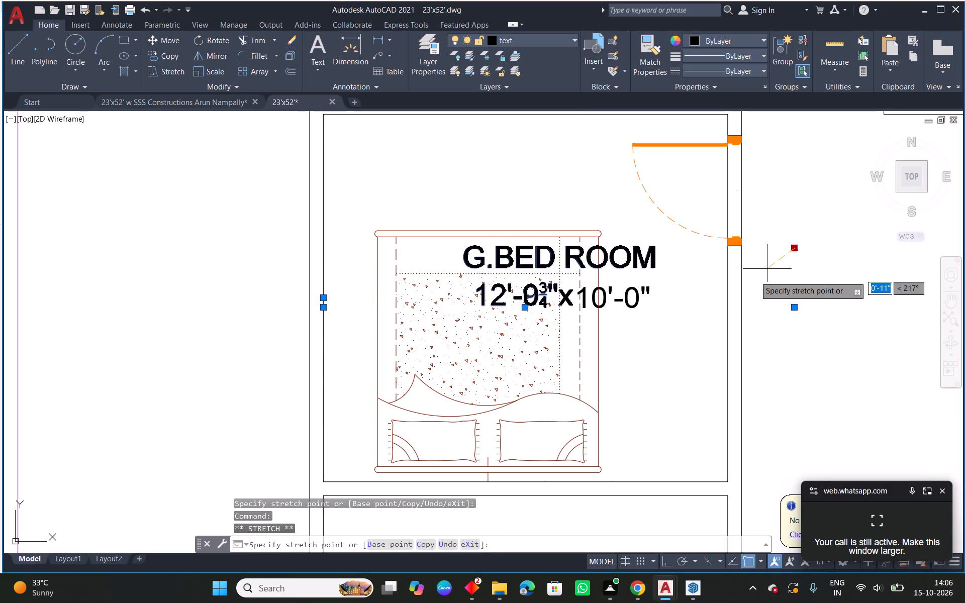
click(726, 294)
click(526, 306)
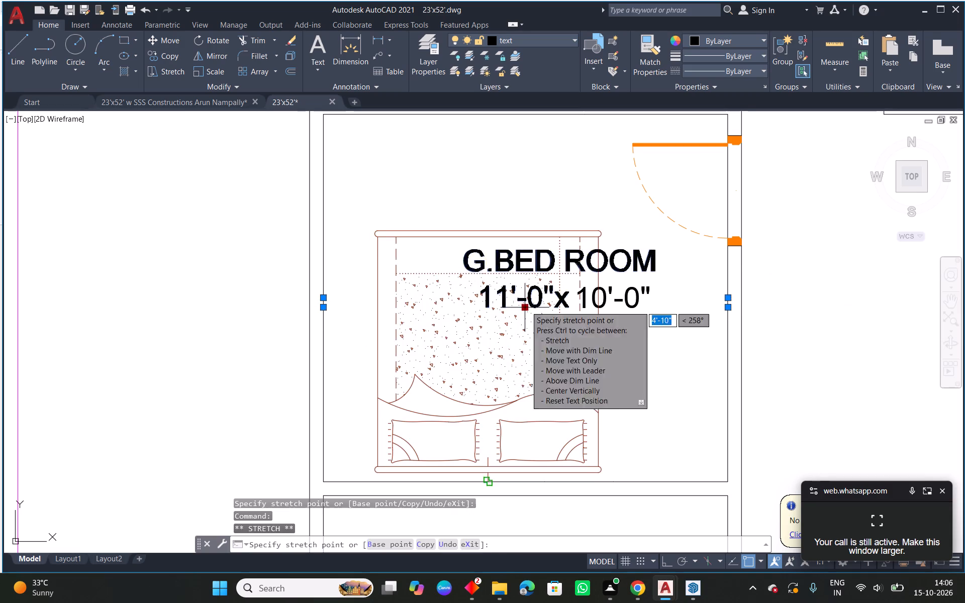
click(430, 312)
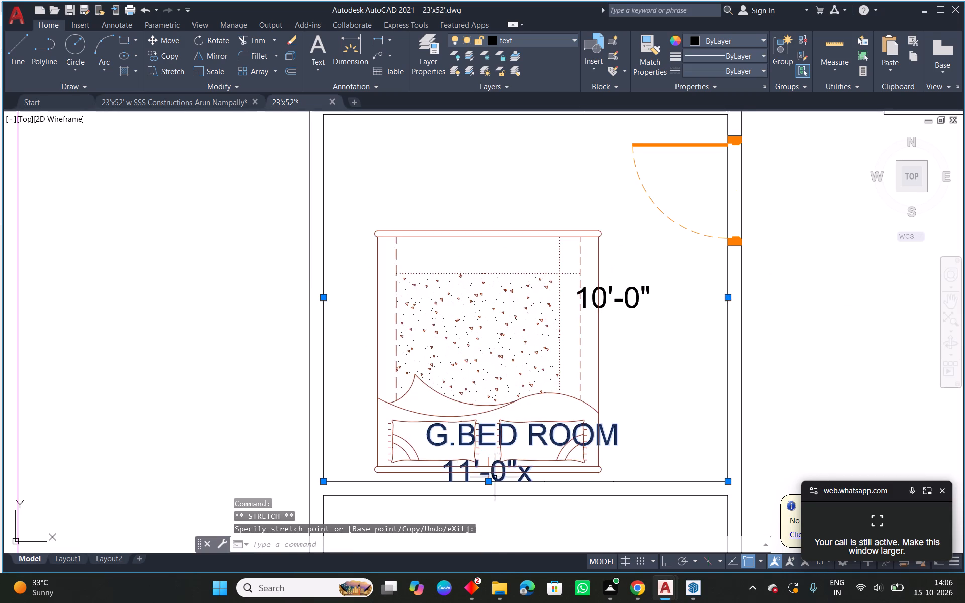
click(487, 479)
click(455, 210)
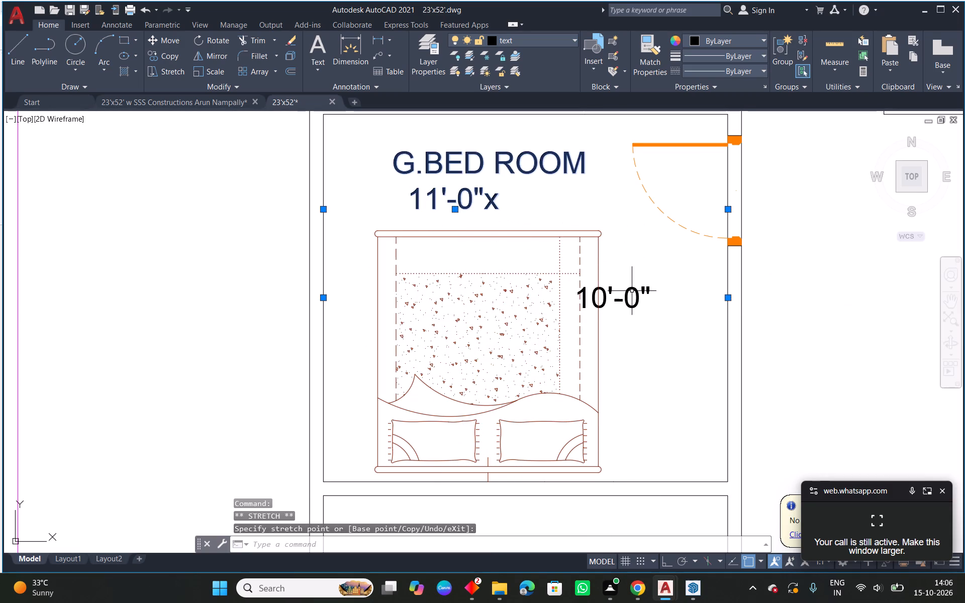
key(Escape)
Move the bedroom's 10'-0" length text above the bed, directly beside the 11'-0"x text.
click(629, 293)
click(615, 296)
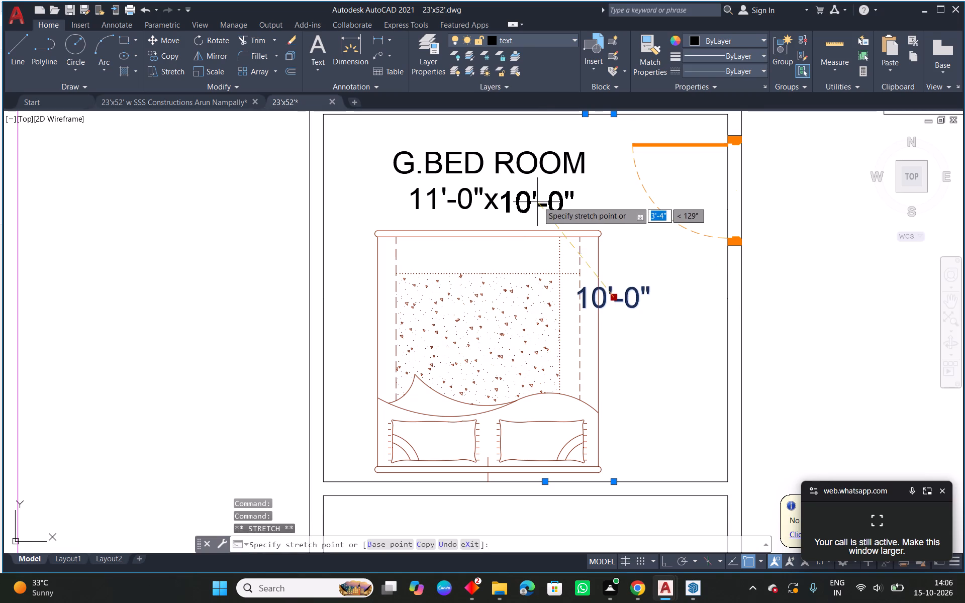
click(538, 200)
middle_drag(625, 219, 626, 267)
key(Escape)
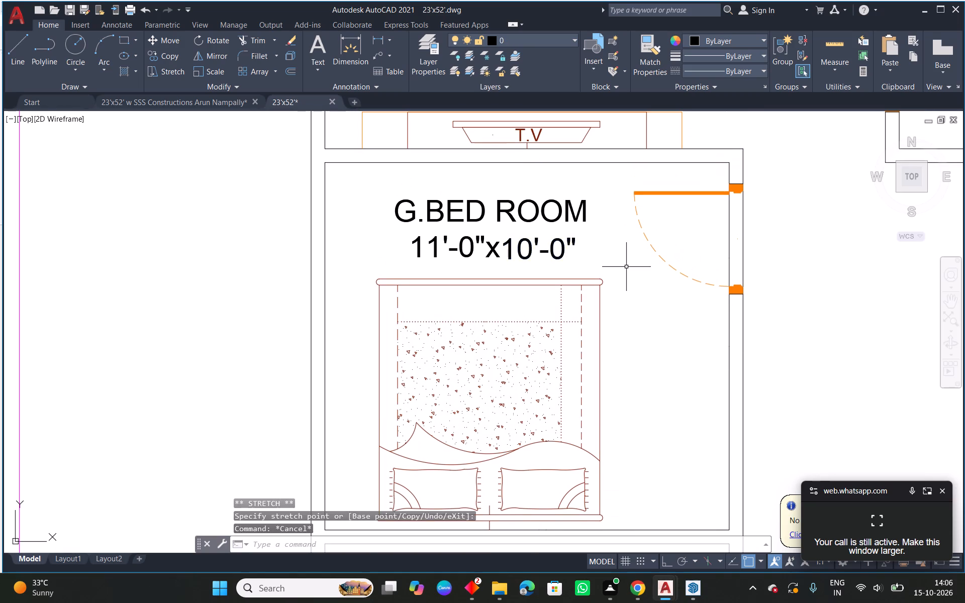
Copy the reference G.BED ROOM shelves unit to the new bedroom's partition wall, just below the door jamb.
scroll(626, 267, down, 3)
scroll(338, 306, up, 3)
drag(393, 414, 387, 392)
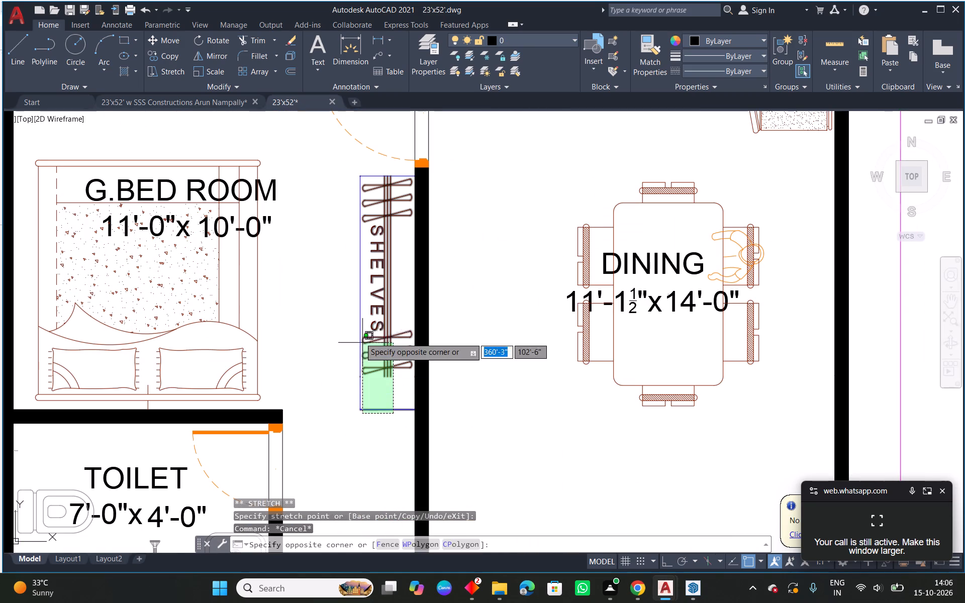
click(352, 317)
click(375, 175)
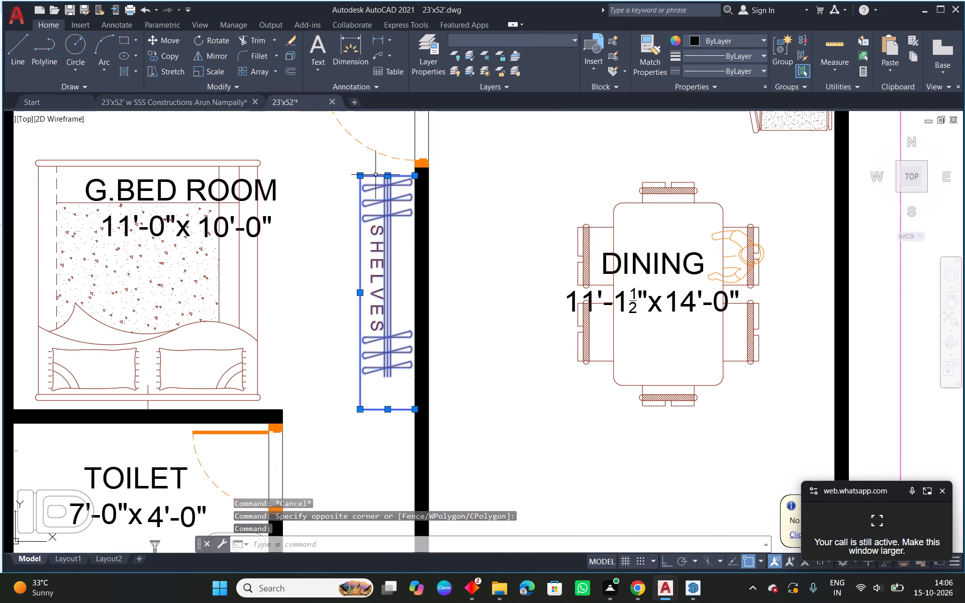
text(co)
key(space)
click(414, 172)
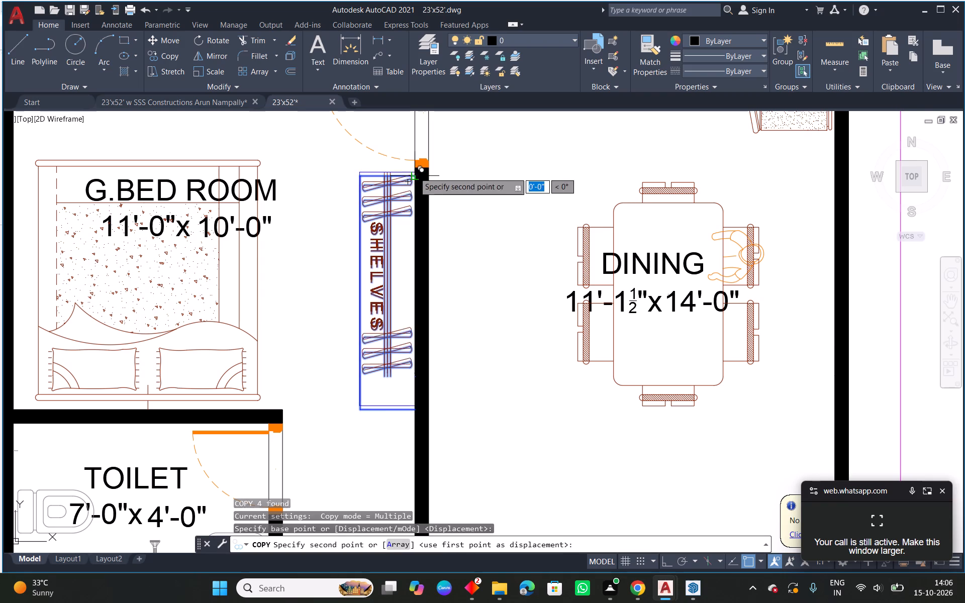
scroll(586, 277, down, 3)
middle_drag(692, 278, 431, 279)
scroll(565, 255, up, 4)
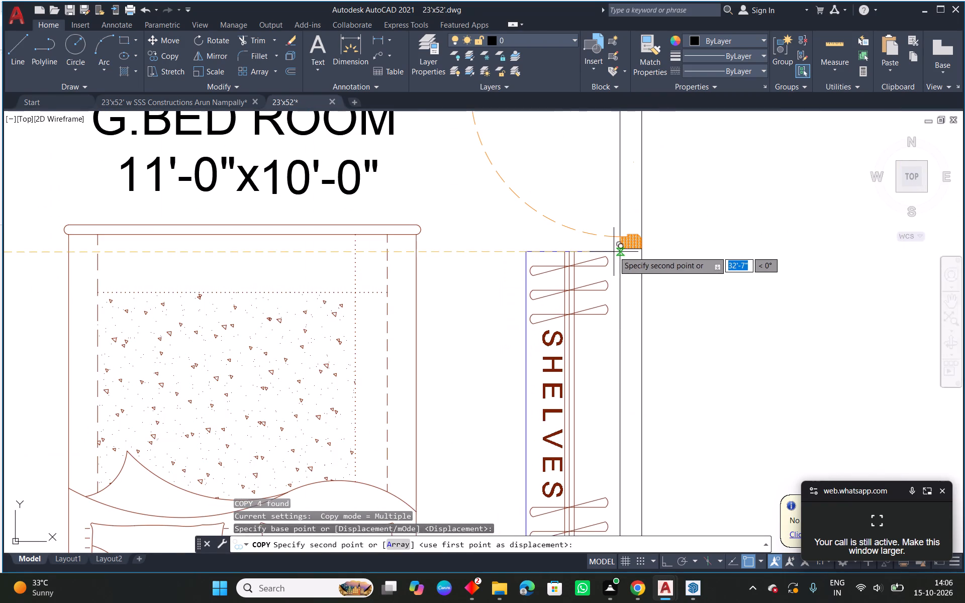
click(623, 248)
key(Escape)
Offset the lower face of the new bedroom's lower wall 4' downward to set the toilet depth.
scroll(550, 259, down, 2)
middle_drag(582, 357, 579, 320)
scroll(577, 320, down, 2)
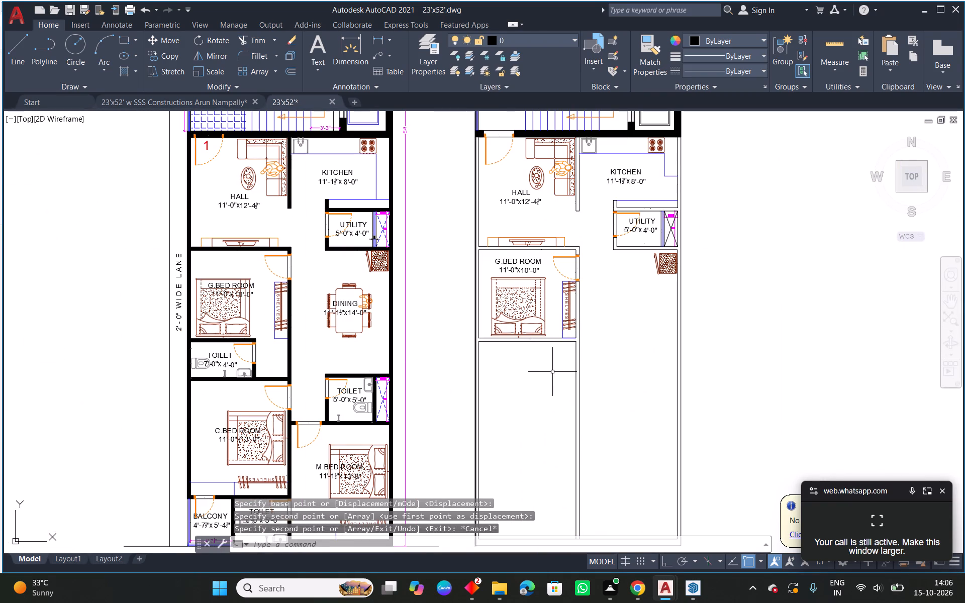
scroll(500, 362, up, 1)
middle_drag(511, 361, 596, 319)
key(Escape)
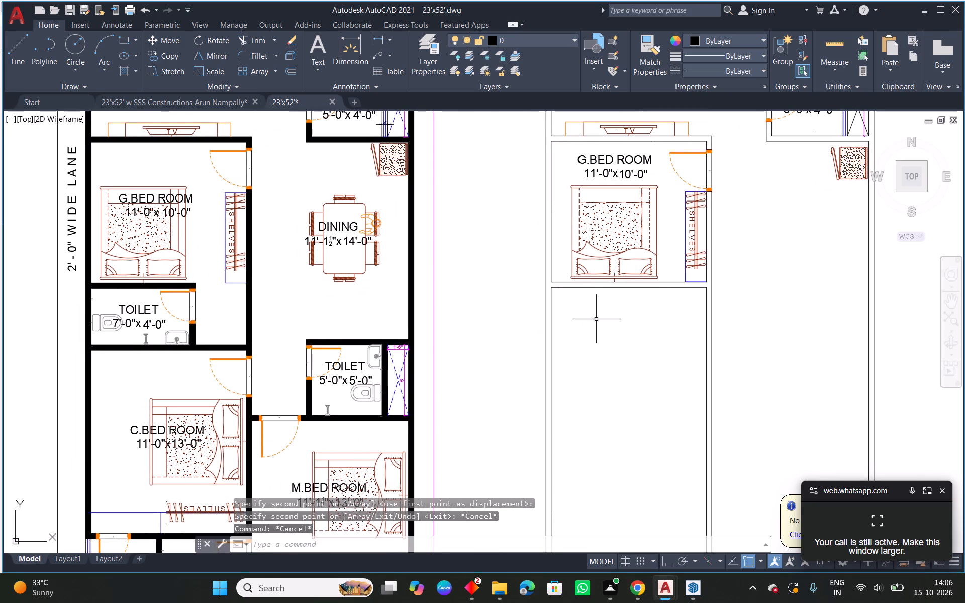
text(o 4'')
key(BackSpace)
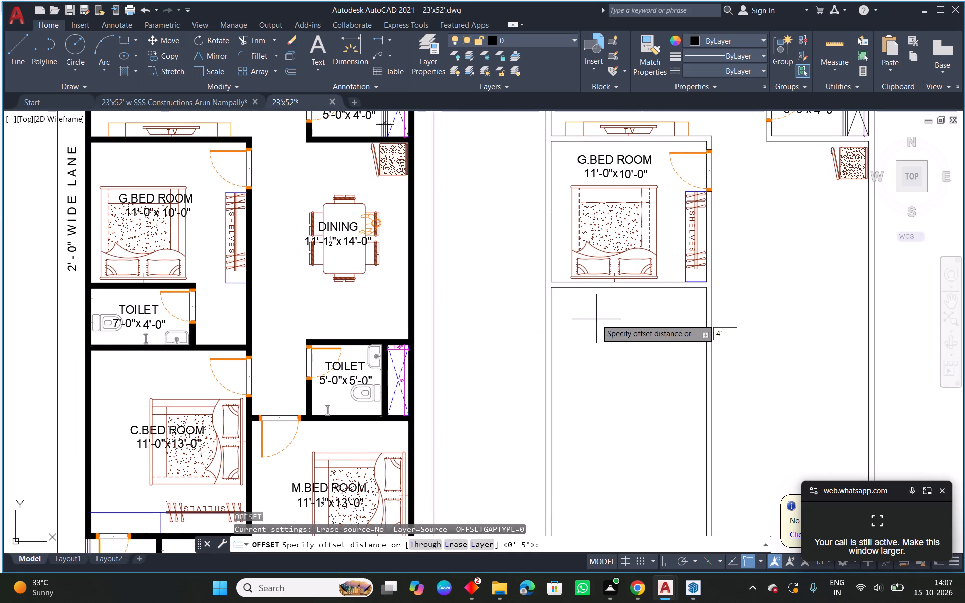
key(Return)
click(585, 288)
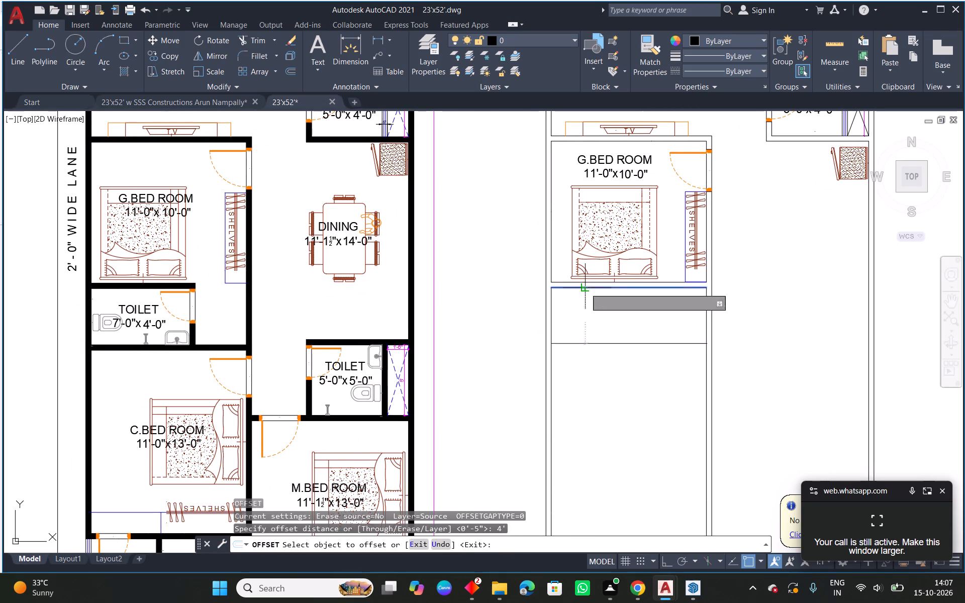
click(589, 331)
key(Escape)
Offset the new toilet's lower line 4.5" downward to give its lower wall a thickness.
text(o 4.5)
key(space)
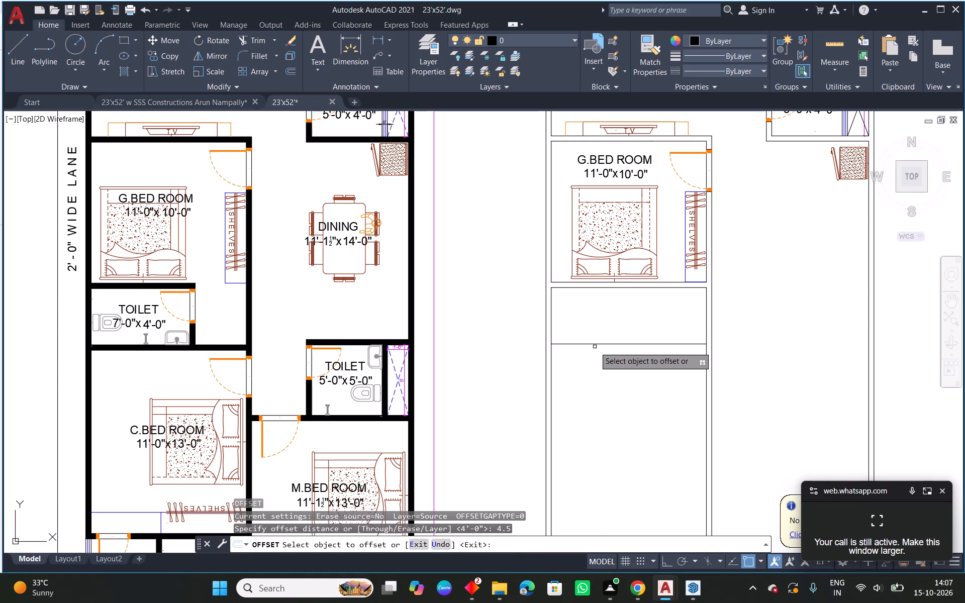
click(603, 344)
click(598, 365)
key(Escape)
Trim the side wall and partition lines crossing both ends of the toilet's lower wall.
scroll(564, 347, up, 2)
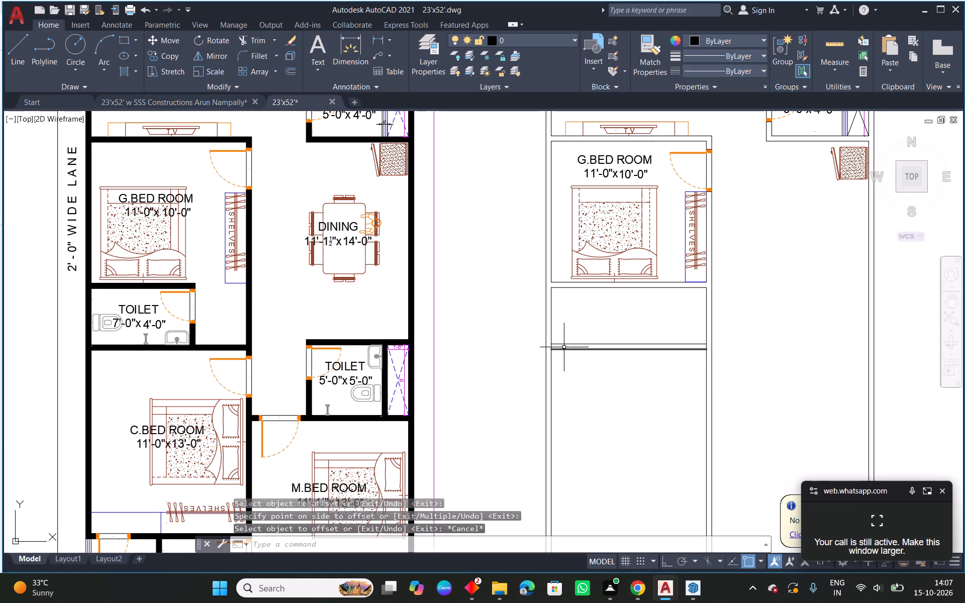
scroll(564, 347, up, 1)
text(tr)
key(space)
key(space)
click(508, 350)
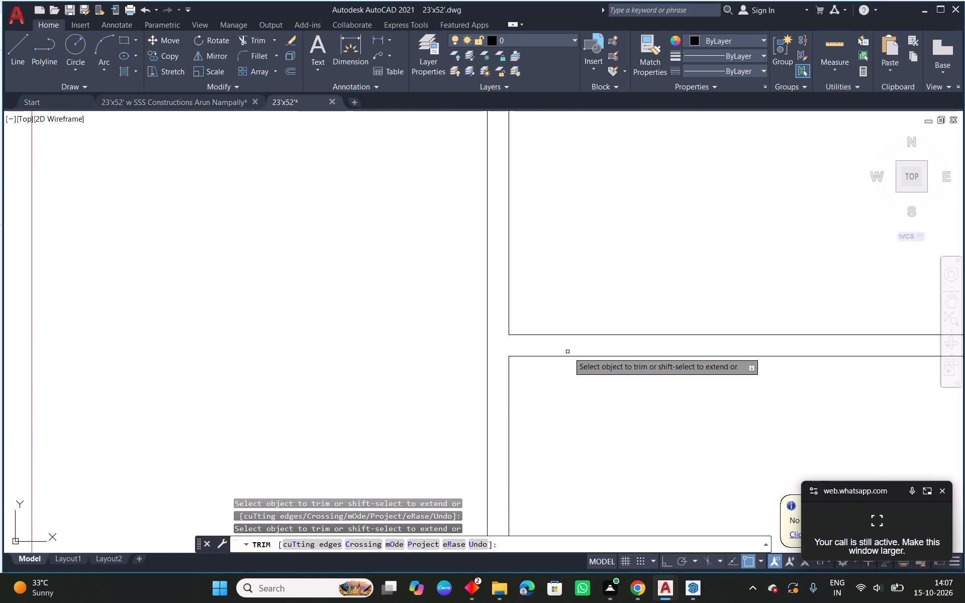
scroll(568, 352, down, 2)
middle_drag(737, 394, 594, 397)
scroll(674, 366, up, 2)
click(618, 345)
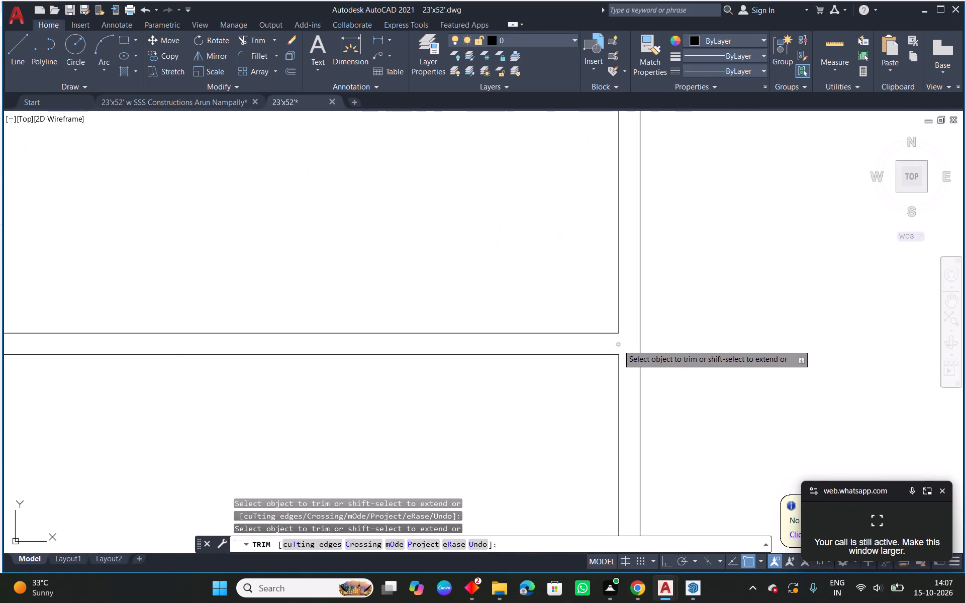
key(Escape)
Offset the outer side wall's inner line 7' inward to set the new toilet's width.
scroll(618, 345, down, 3)
middle_drag(487, 371, 573, 366)
key(Escape)
text(o 7'')
key(BackSpace)
key(Return)
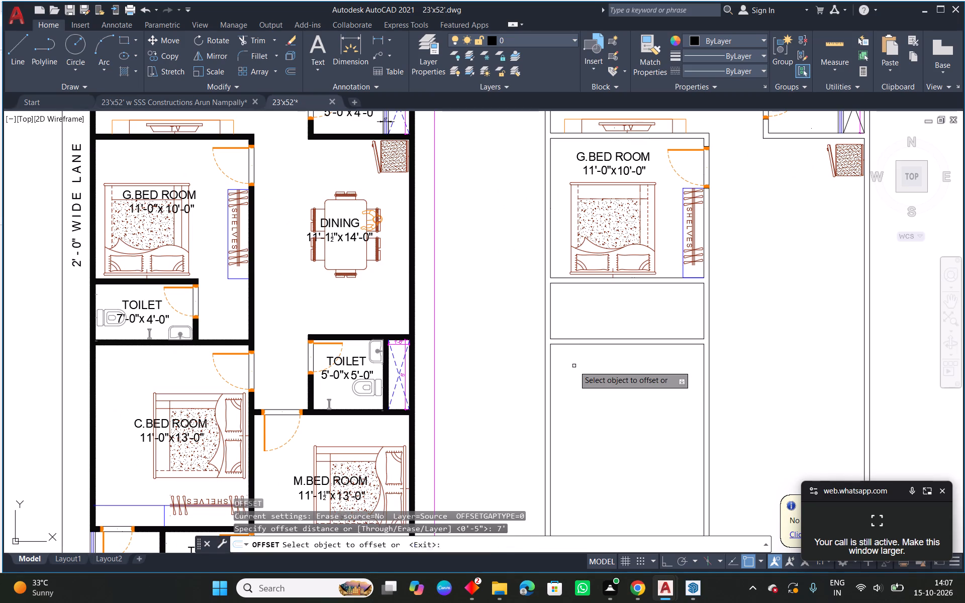
click(552, 317)
click(551, 320)
click(689, 323)
key(Escape)
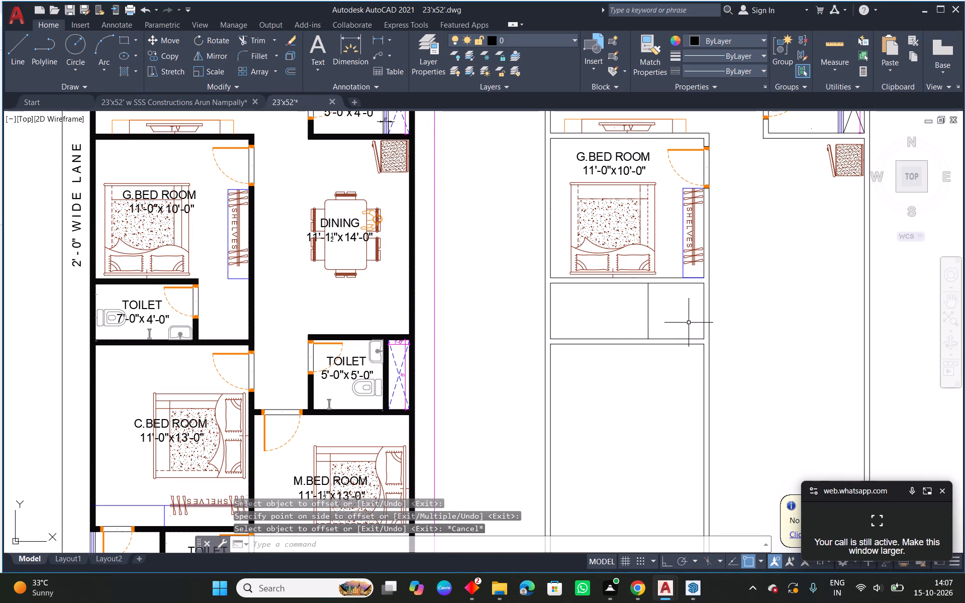
Offset the toilet's new cross line 4.5" away from the toilet to give that wall its thickness.
text(o 4.5)
key(space)
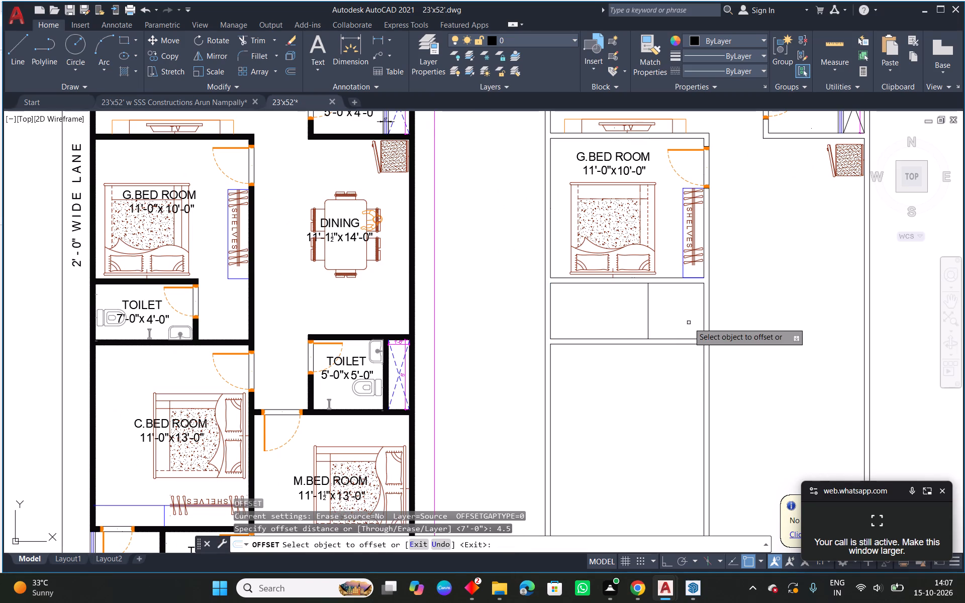
click(647, 320)
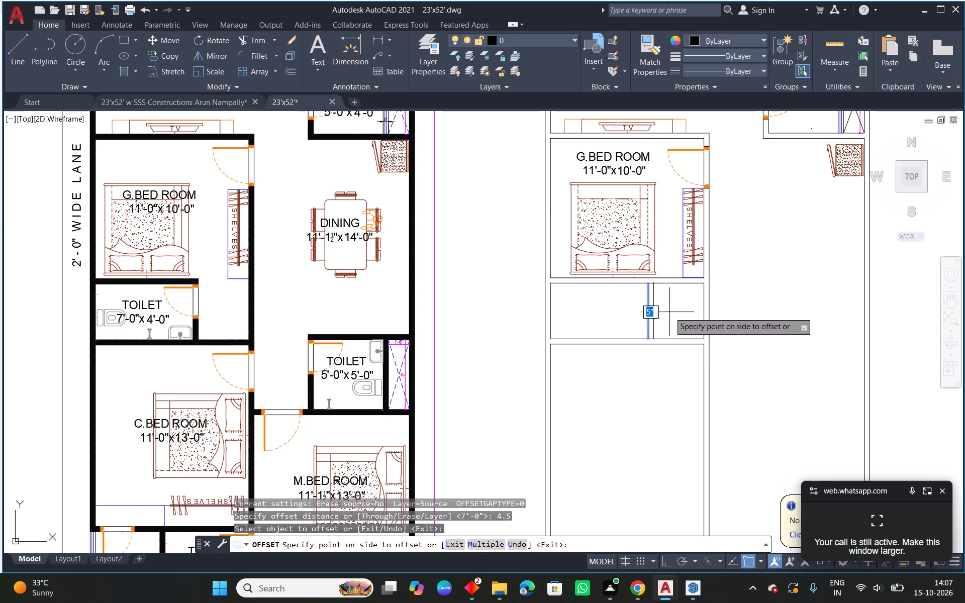
click(669, 312)
key(Escape)
Trim the upper and lower wall lines crossing both ends of the toilet's new partition wall.
scroll(654, 339, up, 3)
text(tr)
key(space)
key(space)
click(637, 343)
middle_drag(722, 237, 685, 395)
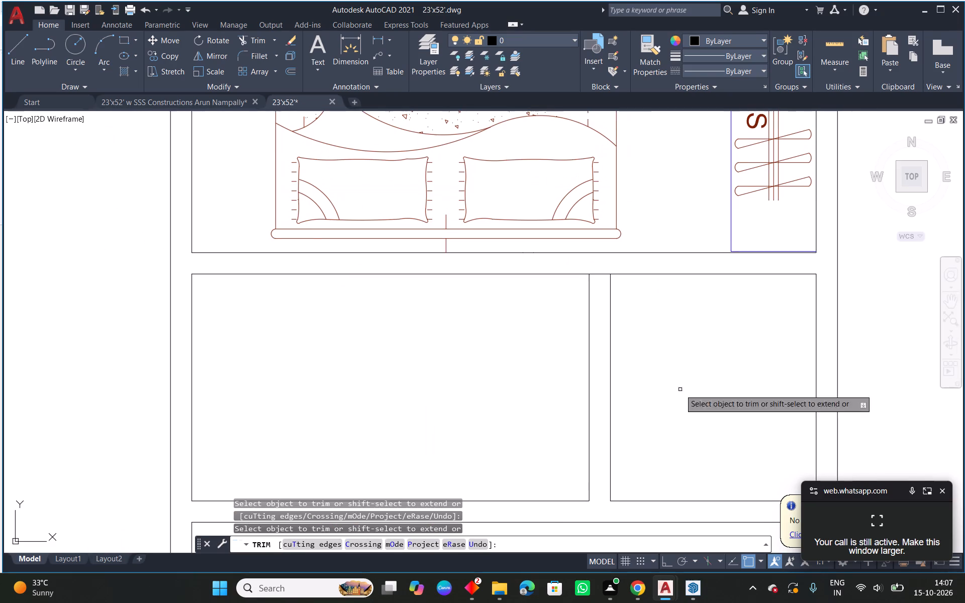
click(596, 274)
right_click(596, 274)
click(634, 284)
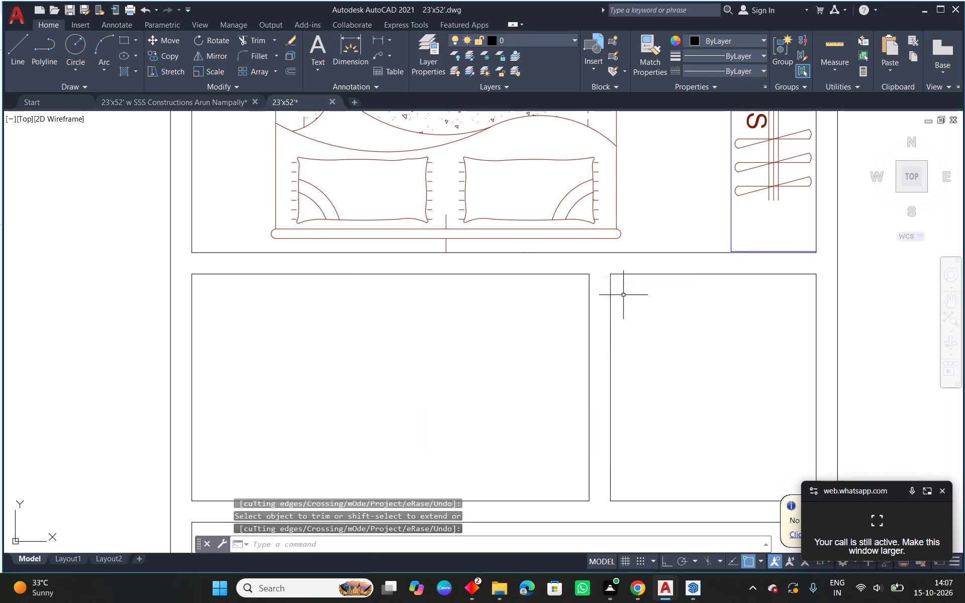
Copy the reference 7'-0"x4'-0" toilet's door, fixtures and labels to the new toilet's outer side wall.
scroll(621, 299, down, 3)
middle_drag(484, 367, 704, 336)
scroll(354, 273, up, 2)
click(389, 280)
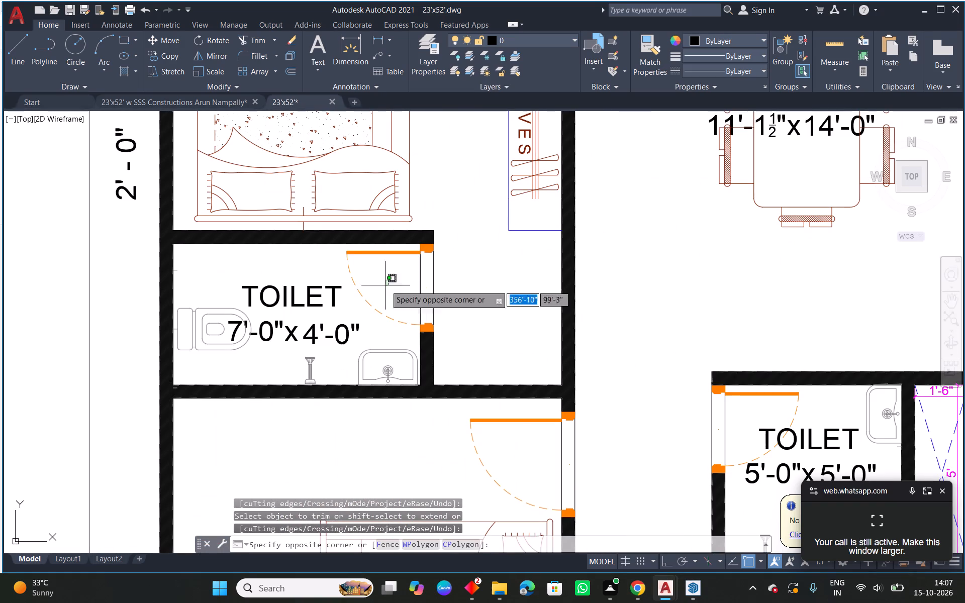
click(208, 369)
text(co)
key(space)
click(172, 330)
scroll(451, 317, down, 2)
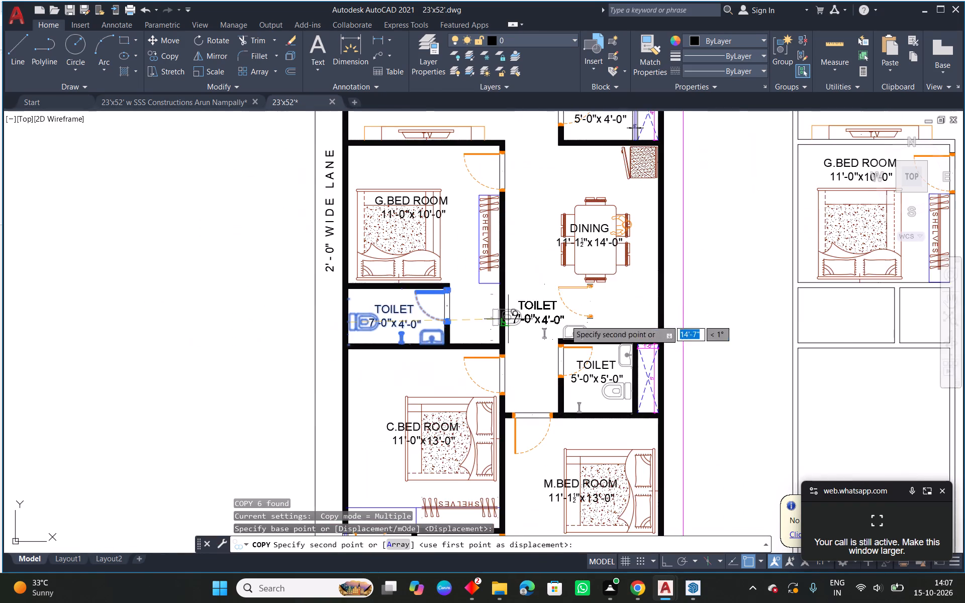
middle_drag(634, 316, 302, 319)
scroll(521, 311, up, 3)
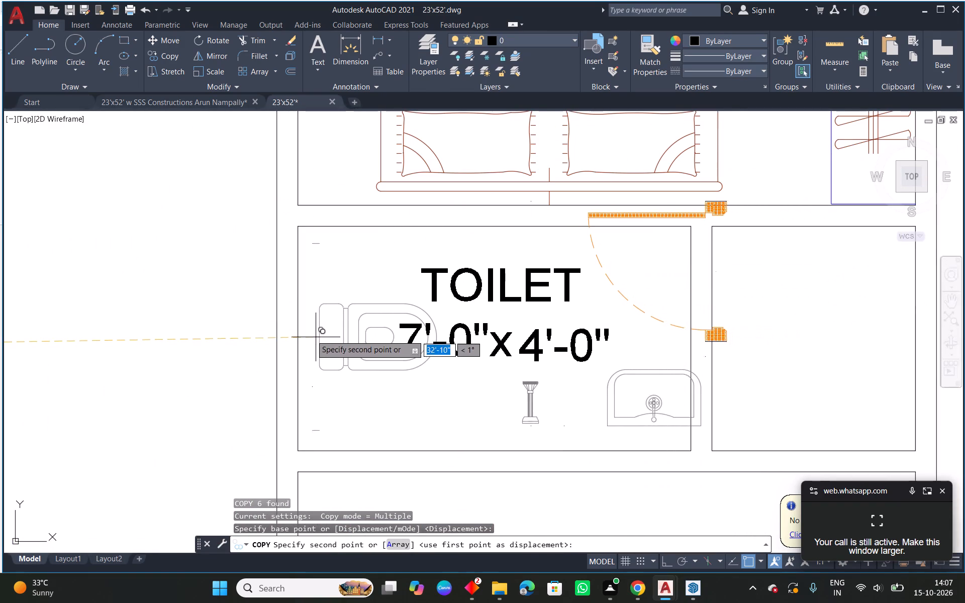
click(299, 338)
key(Escape)
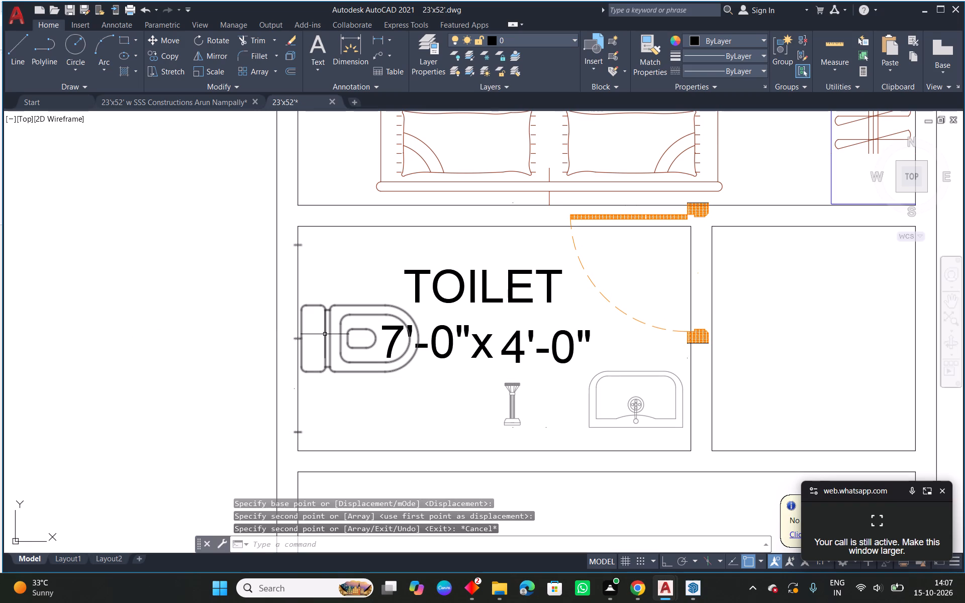
Move the copied WC so its back reference point sits on the inner face of the toilet's outer side wall.
click(325, 330)
scroll(296, 338, up, 2)
click(291, 340)
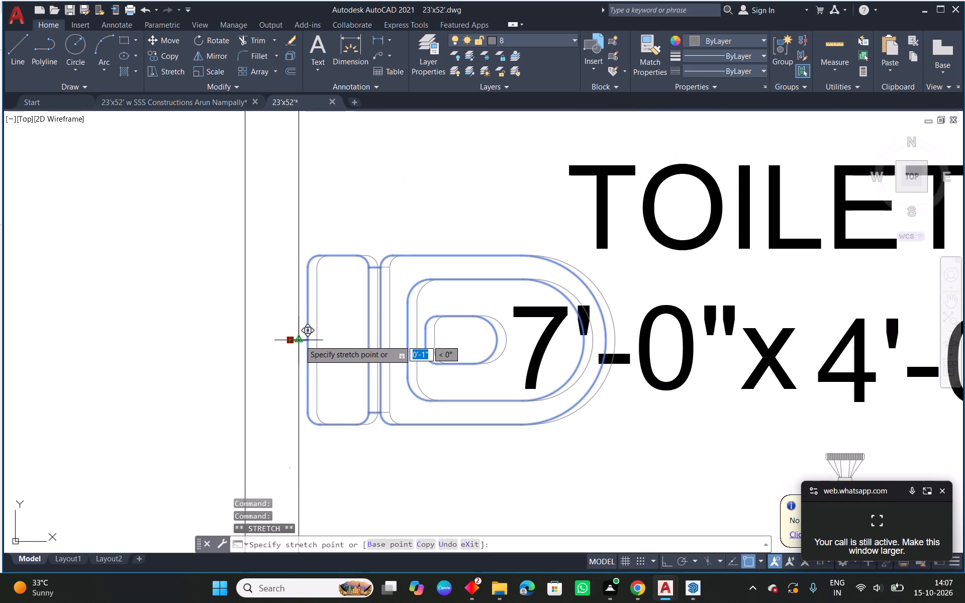
click(300, 340)
key(Escape)
Stretch the ends of the copied toilet's width dimension onto the inner faces of its side walls, giving 7'-0".
scroll(409, 331, down, 3)
click(481, 332)
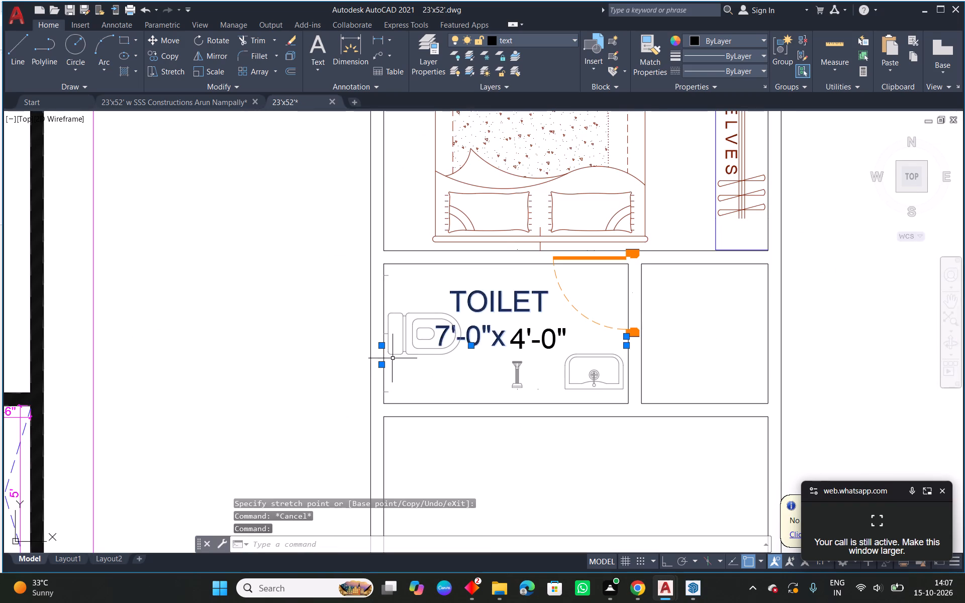
scroll(389, 359, up, 4)
click(372, 376)
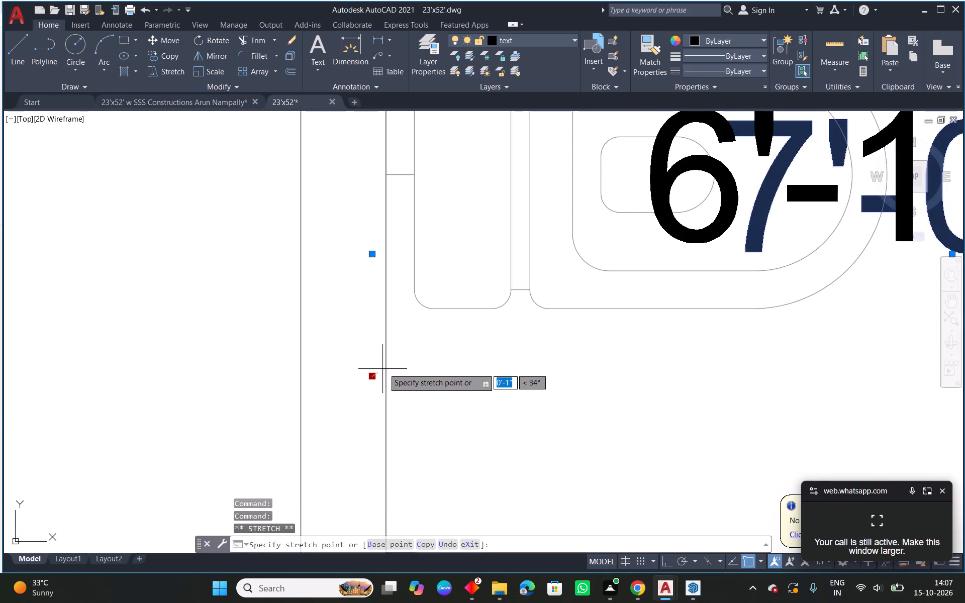
click(388, 365)
scroll(427, 363, down, 4)
middle_drag(560, 362, 439, 327)
scroll(556, 314, up, 3)
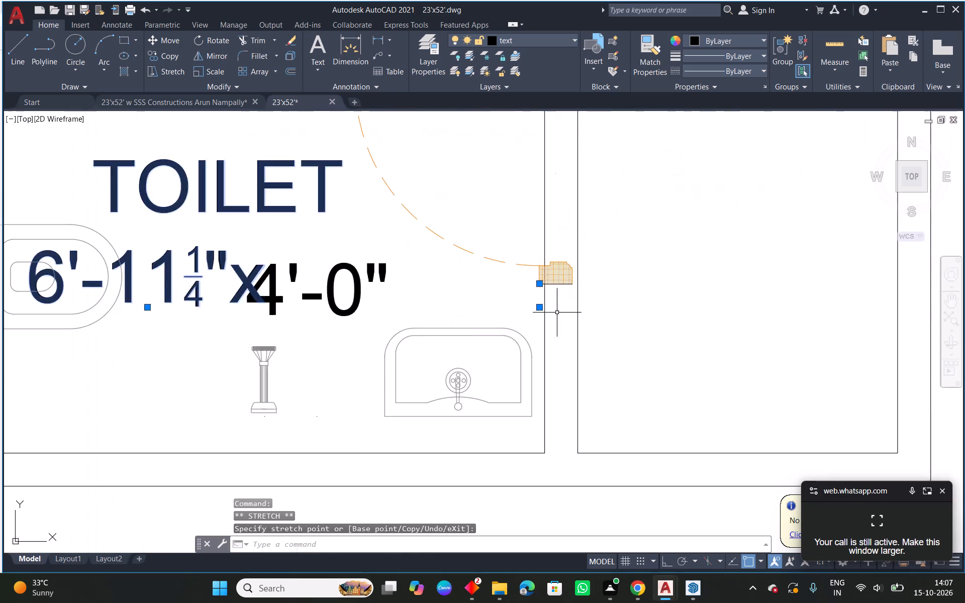
scroll(535, 288, up, 2)
click(514, 329)
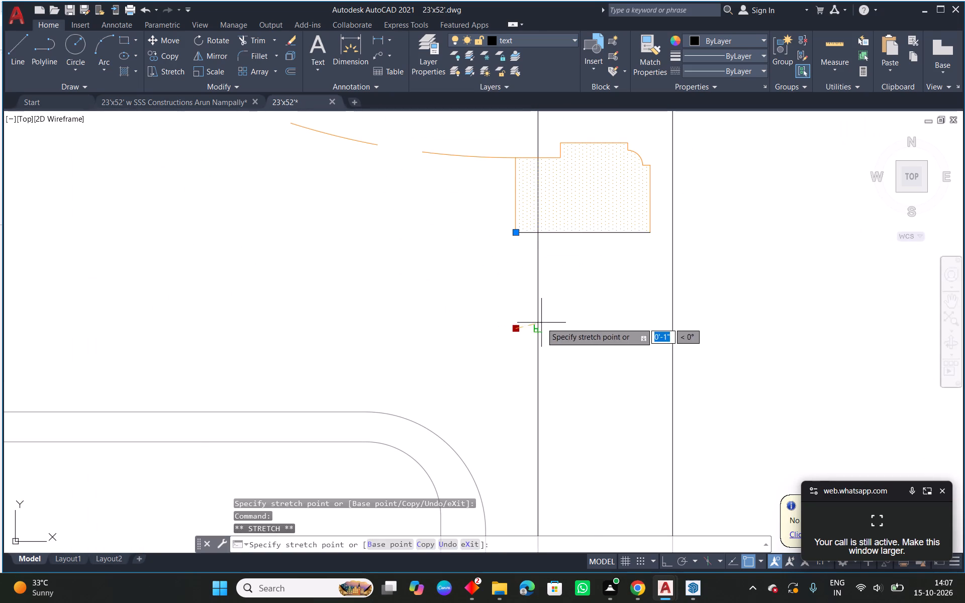
click(541, 323)
click(517, 230)
click(540, 259)
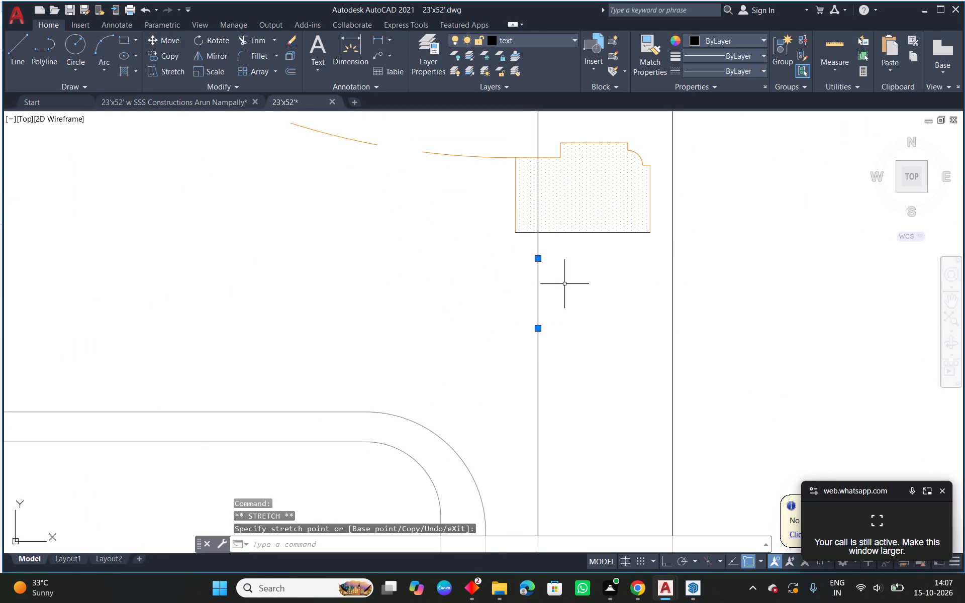
Move the copied toilet door so its upper jamb corner meets the inner corner where the partition meets the upper wall.
scroll(578, 306, down, 3)
middle_drag(618, 300, 613, 396)
scroll(589, 181, up, 1)
click(587, 185)
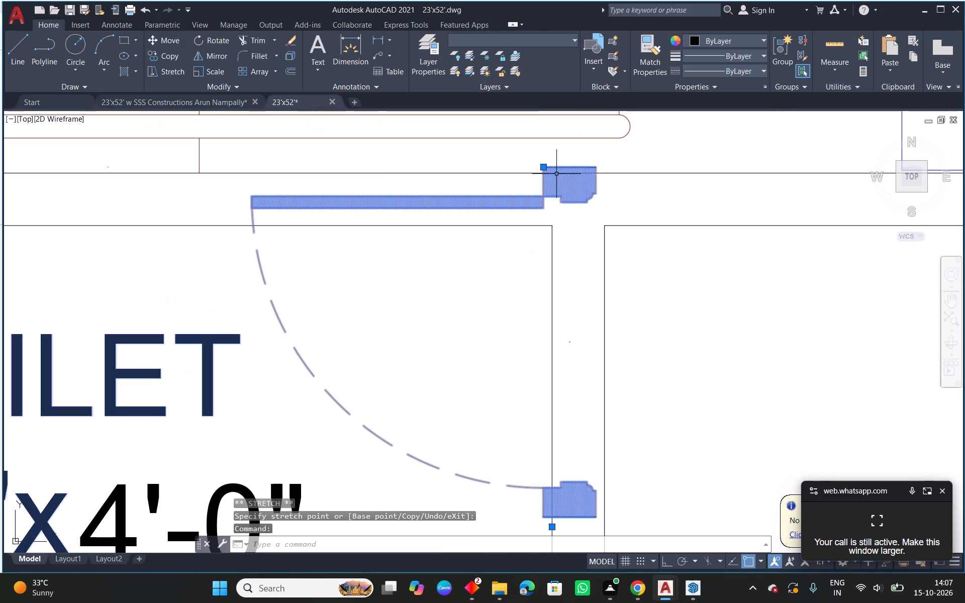
click(542, 168)
click(555, 224)
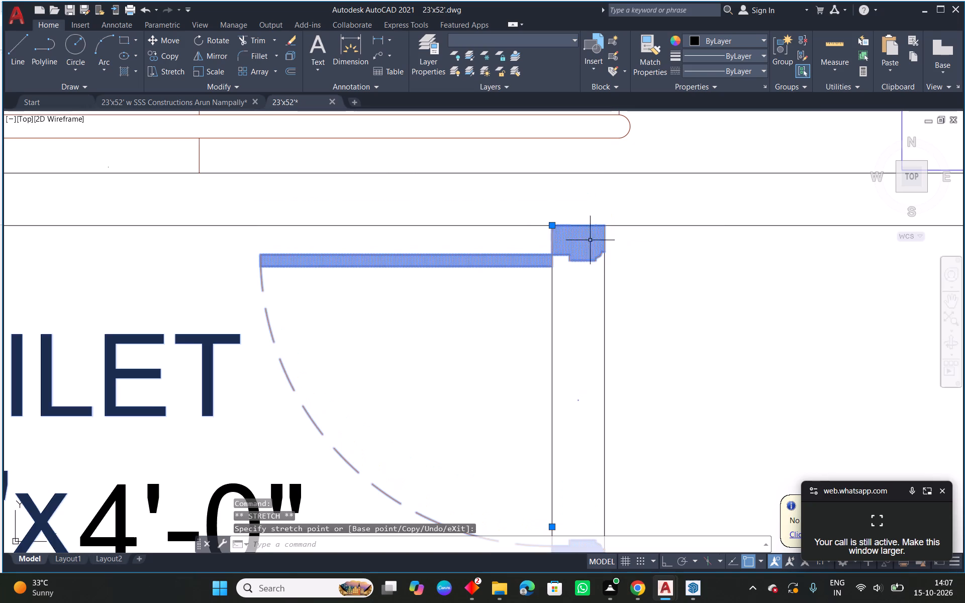
scroll(604, 248, down, 4)
key(Escape)
Stretch the toilet's depth dimension to the inner faces of its upper and lower walls, giving 4'-0".
click(534, 299)
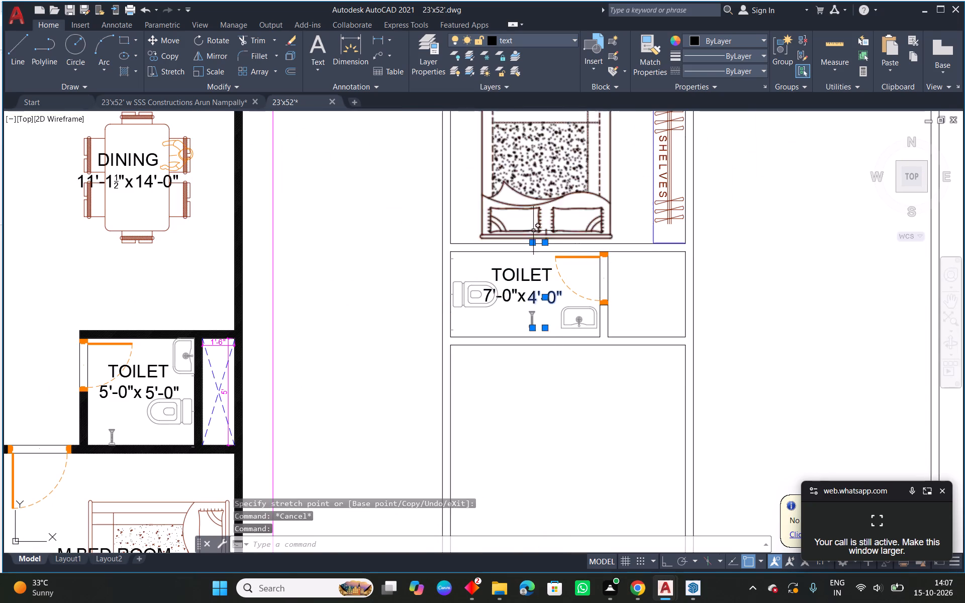
scroll(533, 231, up, 2)
click(529, 258)
click(539, 283)
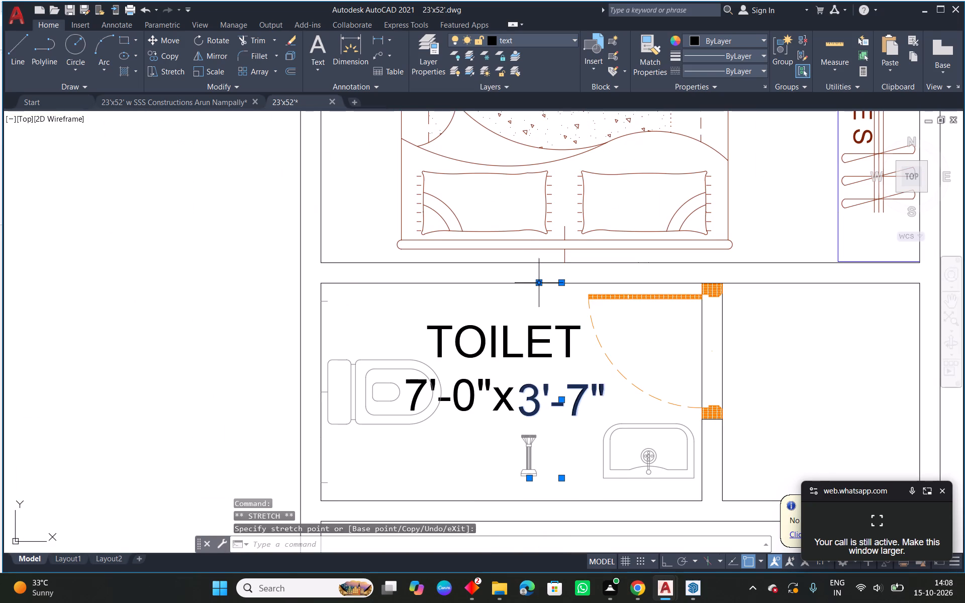
middle_drag(617, 348, 636, 233)
scroll(546, 368, up, 1)
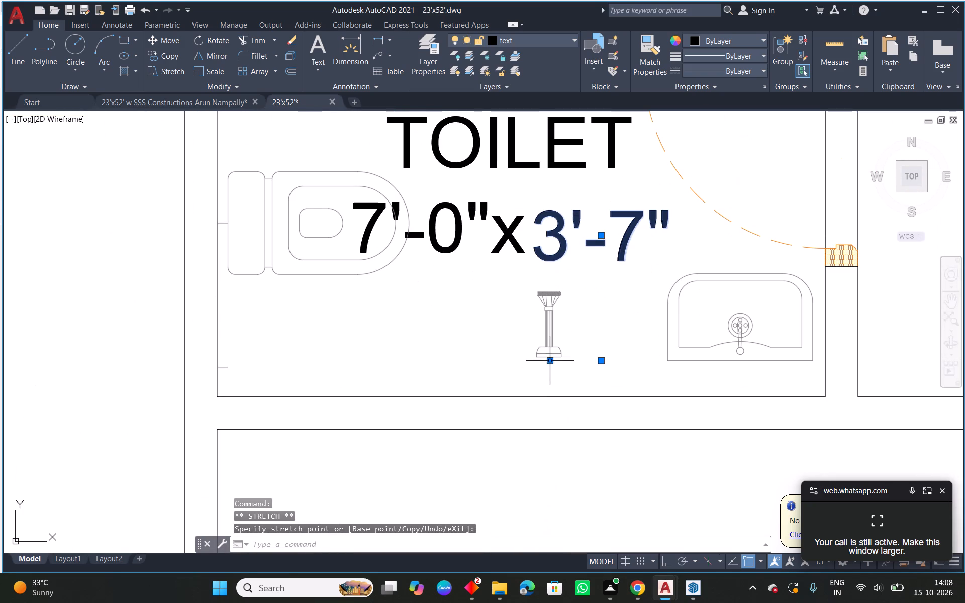
click(548, 362)
click(560, 397)
key(Escape)
Move the small tap fixture in the toilet so its base sits on the inner face of the lower wall.
click(549, 355)
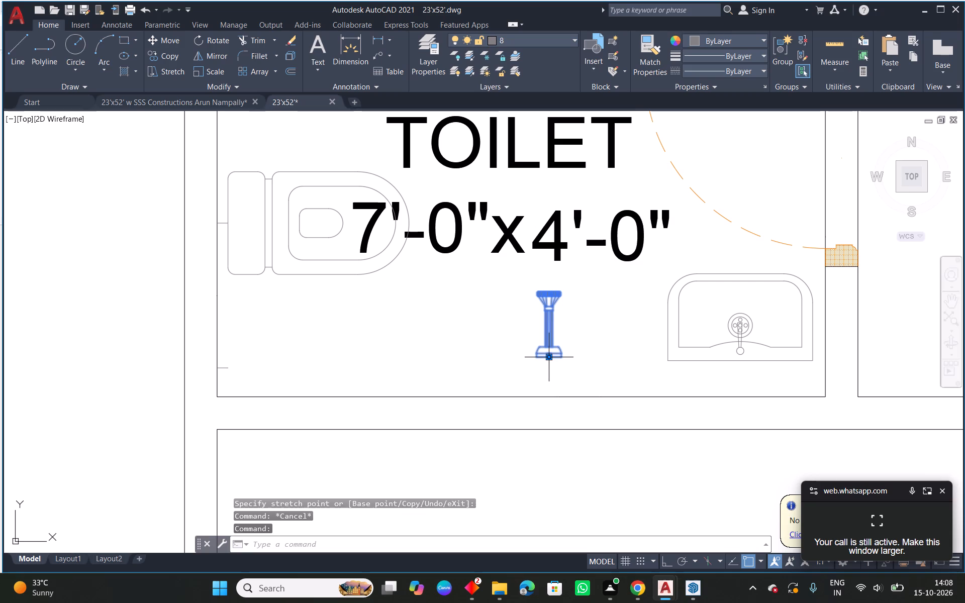
click(548, 356)
click(529, 396)
key(Escape)
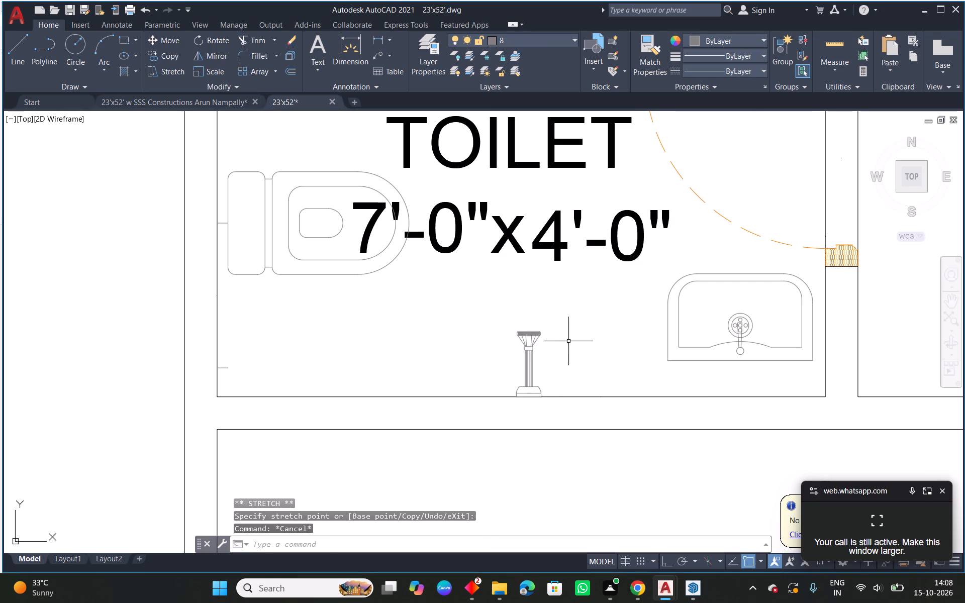
Fillet the toilet partition's outer line into corners with the outer wall lines above and below the toilet.
scroll(569, 340, down, 2)
middle_drag(643, 359, 494, 351)
middle_drag(494, 351, 587, 367)
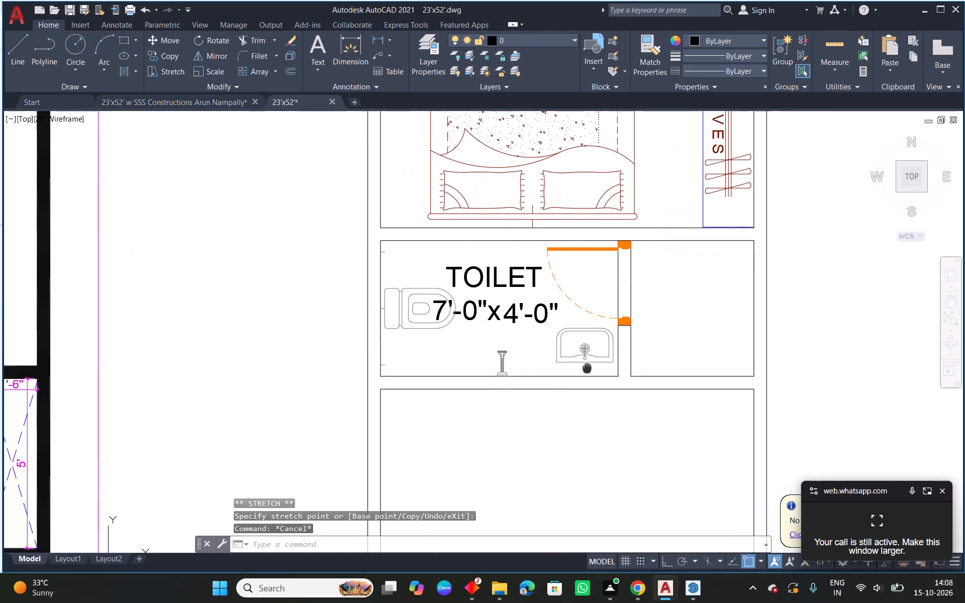
middle_drag(587, 367, 588, 367)
key(f)
key(space)
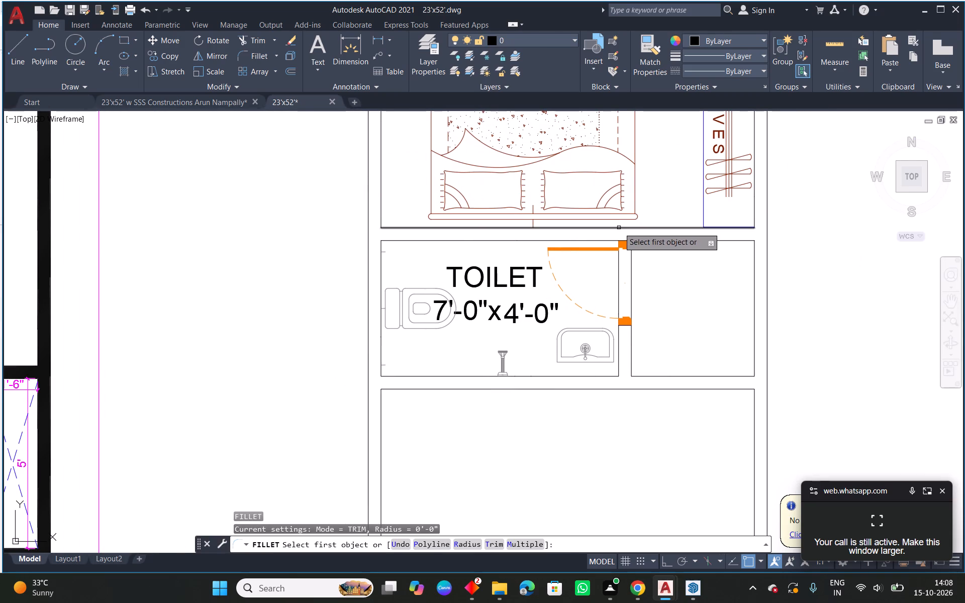
click(619, 228)
click(633, 265)
right_click(647, 265)
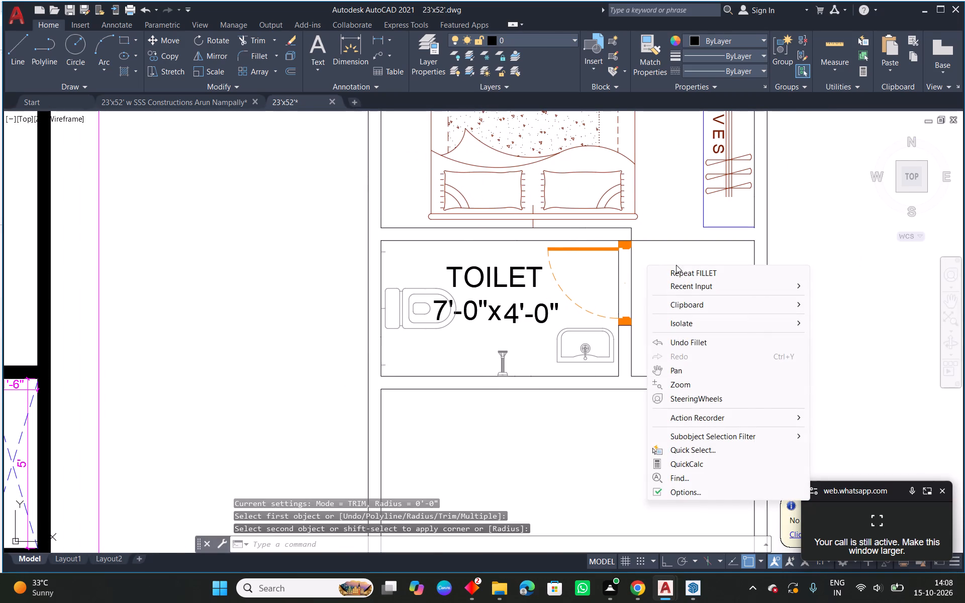
click(687, 273)
click(600, 389)
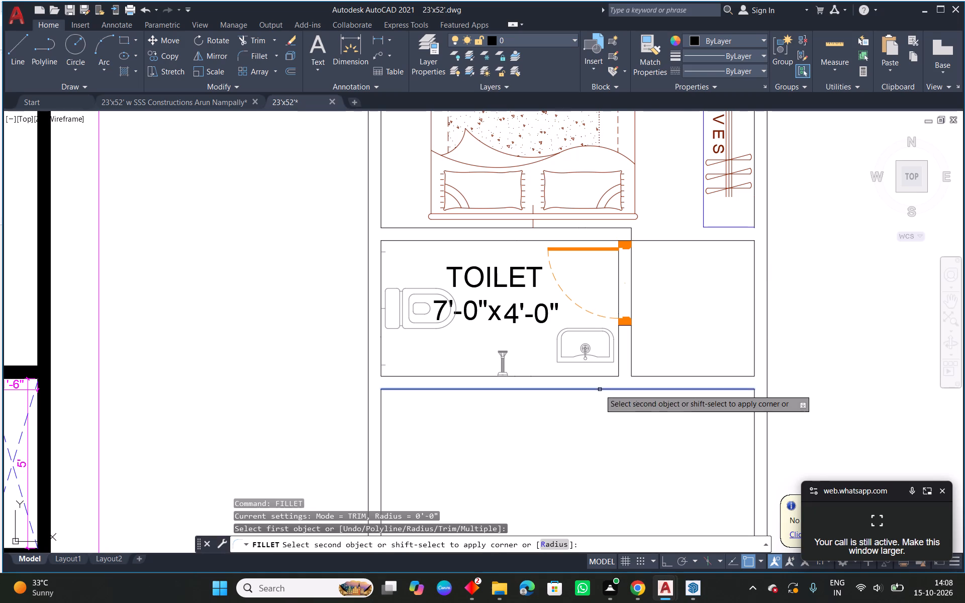
click(630, 359)
key(Escape)
Erase the two horizontal wall lines left across the space beside the toilet.
drag(683, 394, 681, 382)
click(668, 240)
key(Delete)
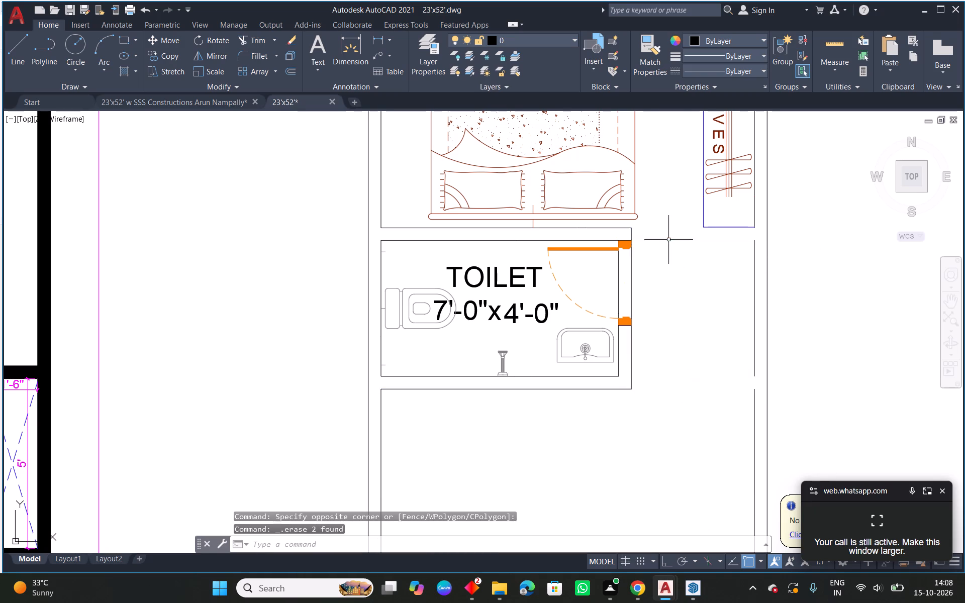
Join the three collinear segments of the inner wall face beside the toilet into one line.
middle_drag(799, 318, 558, 340)
key(Escape)
text(j)
key(space)
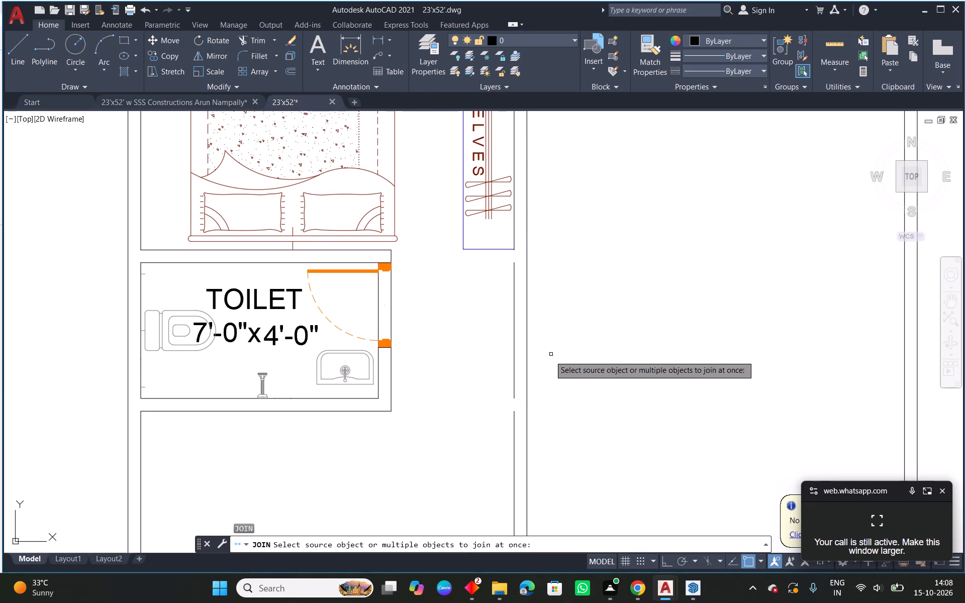
click(514, 420)
click(515, 380)
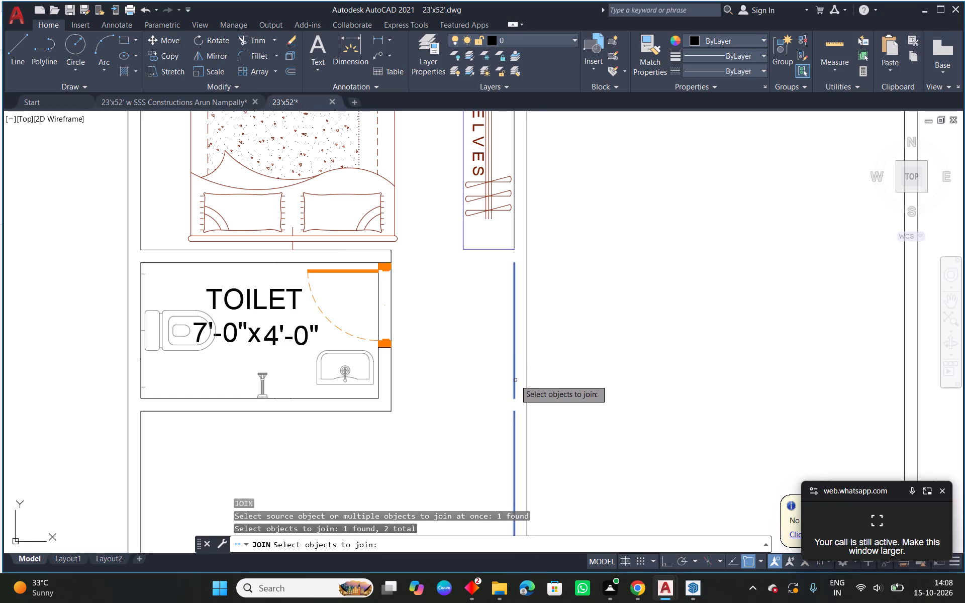
click(514, 237)
right_click(514, 237)
Extend both lines of the toilet's lower wall across the adjoining space to the central wall's inner face.
scroll(517, 248, down, 1)
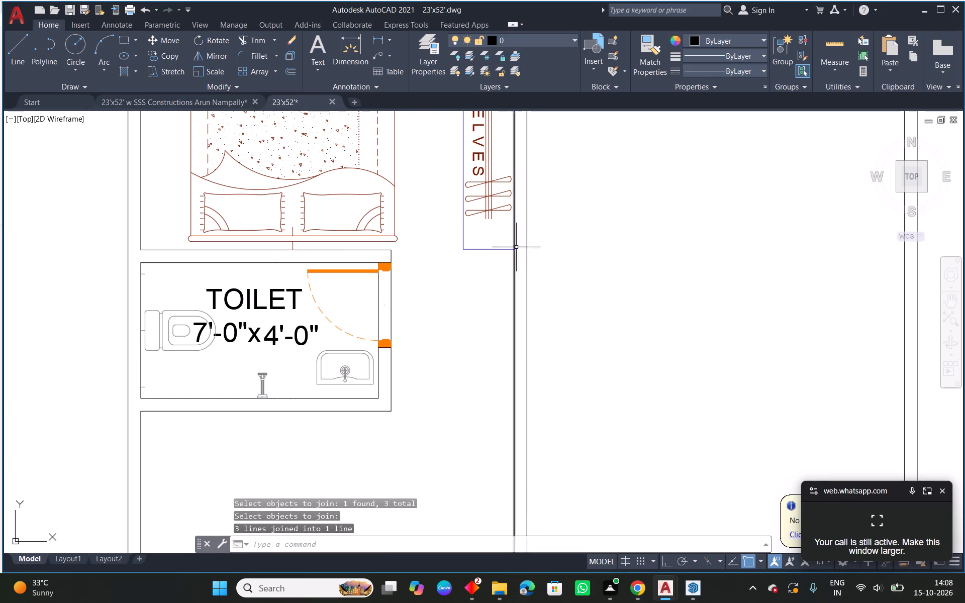
scroll(517, 249, down, 3)
middle_drag(475, 306, 536, 305)
scroll(513, 309, up, 1)
middle_drag(573, 296, 573, 333)
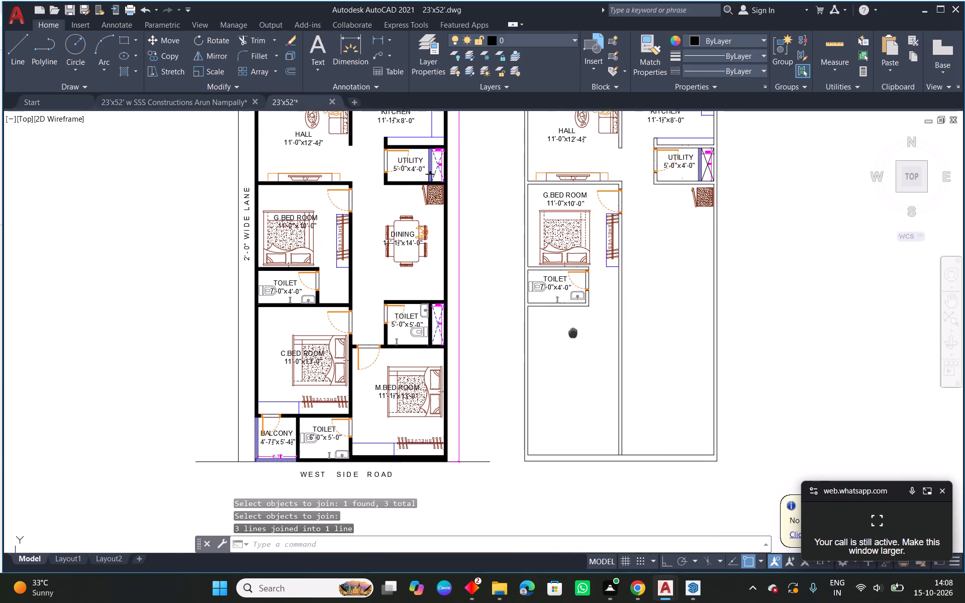
middle_drag(573, 333, 572, 338)
middle_drag(531, 376, 556, 372)
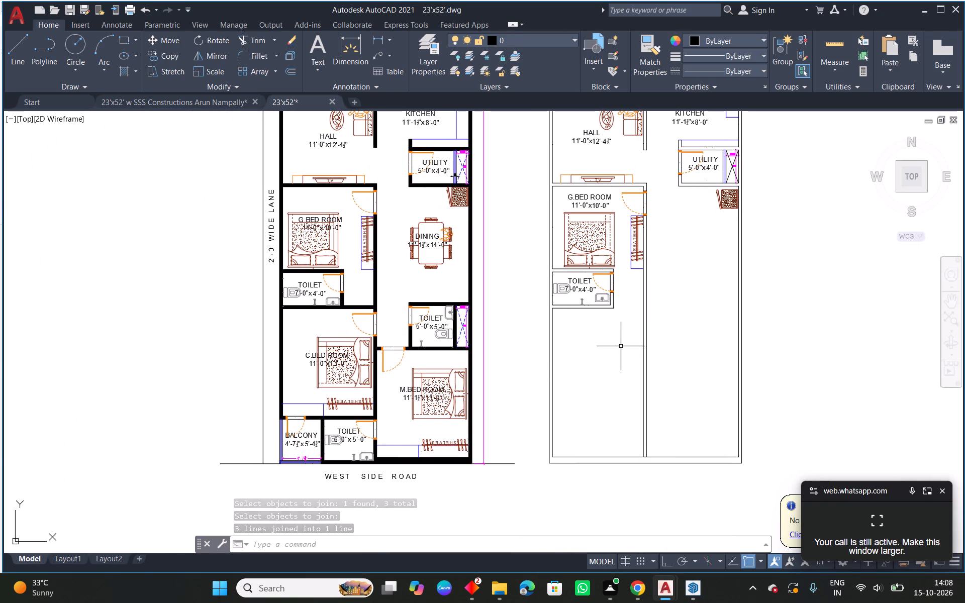
text(ex)
key(space)
scroll(600, 311, up, 2)
drag(599, 317, 602, 292)
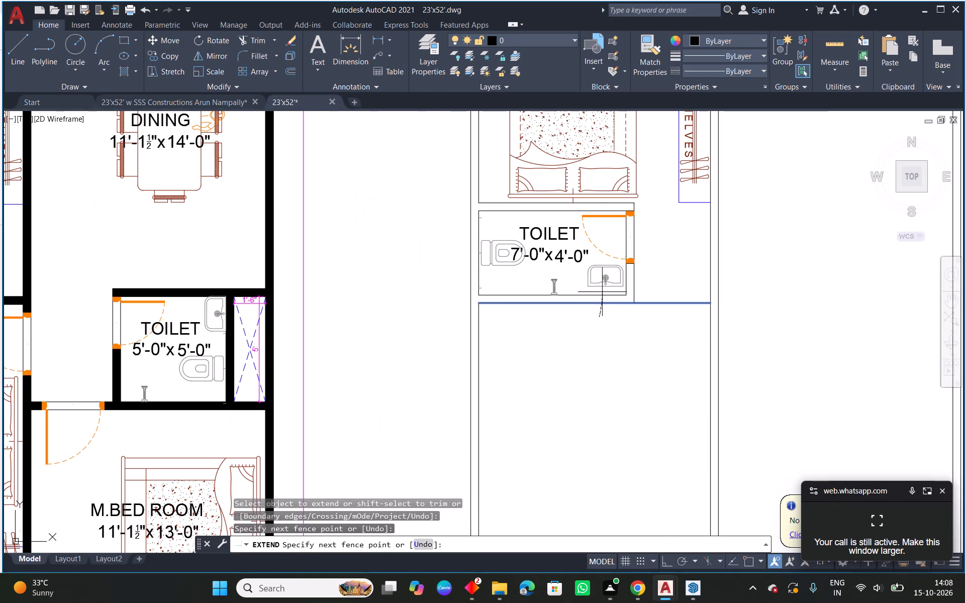
drag(602, 292, 602, 291)
click(615, 296)
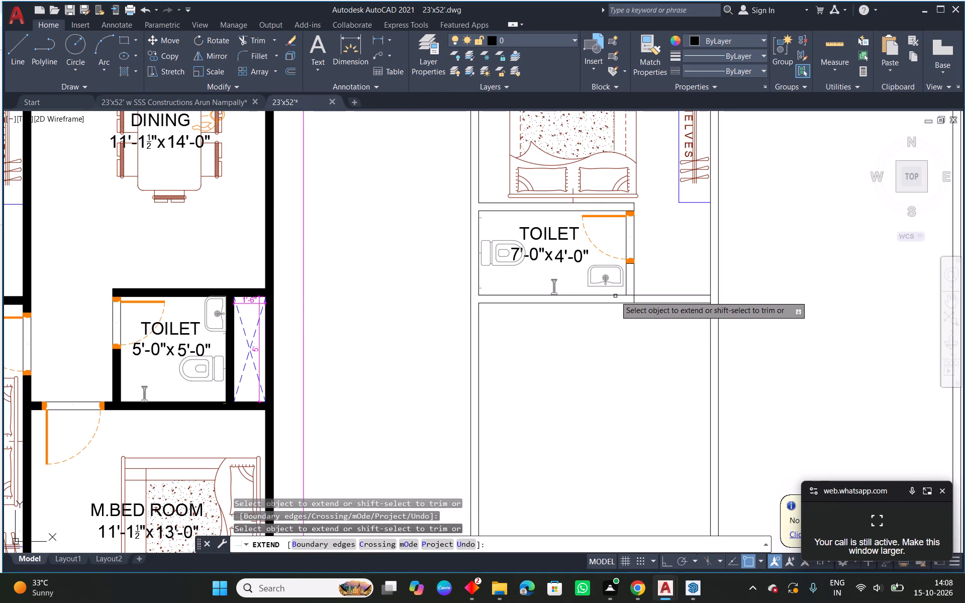
key(Escape)
Trim the crossing pieces where the toilet partition's base meets the lower wall to open up the junction.
scroll(637, 296, up, 2)
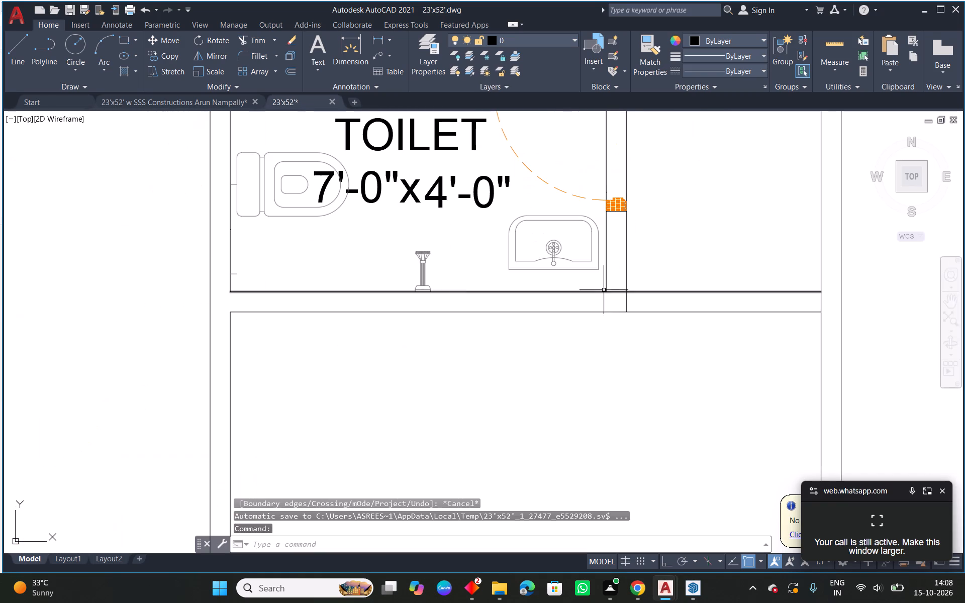
scroll(610, 302, up, 2)
text(tr)
key(space)
key(space)
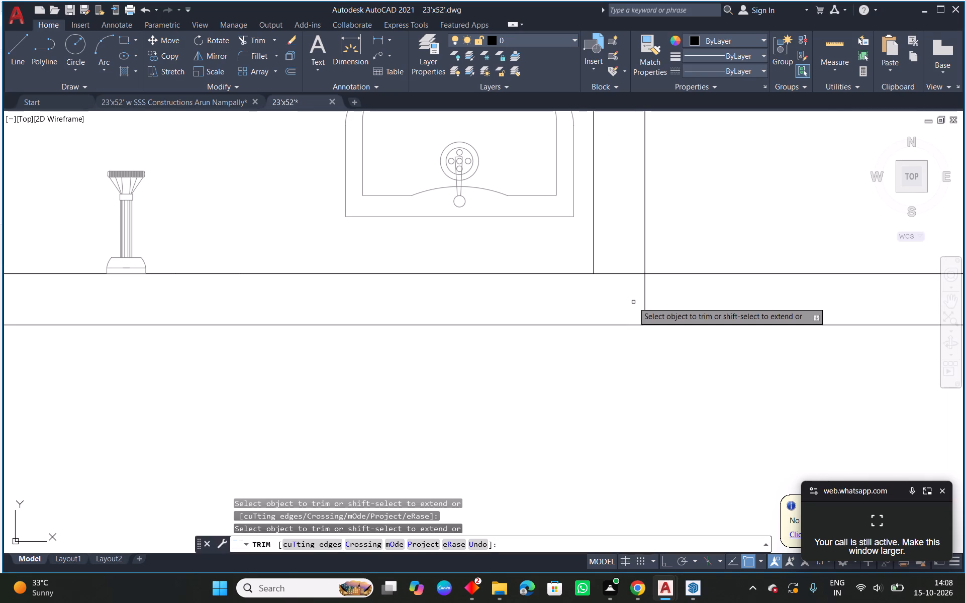
click(645, 295)
click(615, 274)
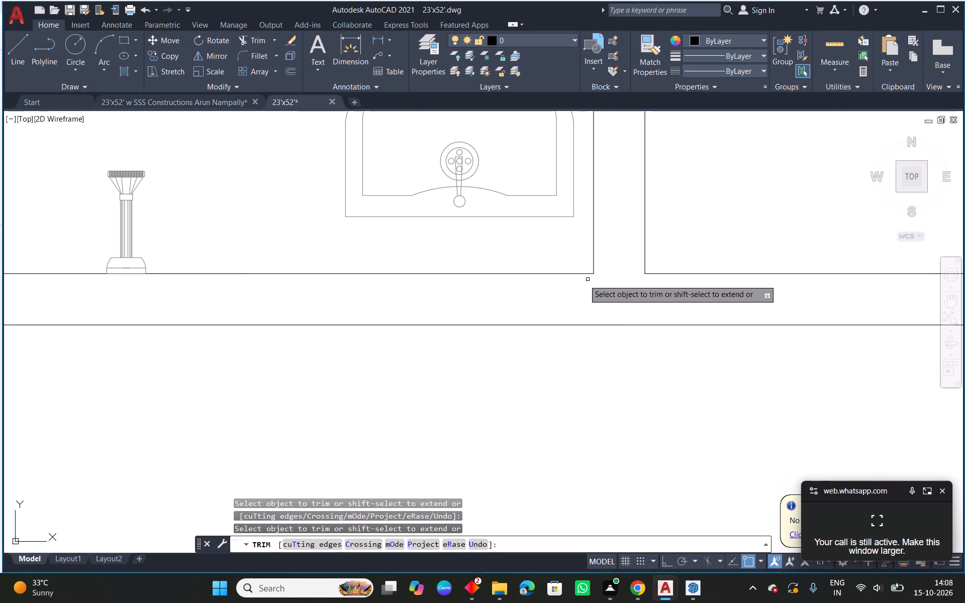
key(Escape)
Copy the reference C.BED ROOM door to the upper inner corner of the new room below the toilet.
scroll(543, 288, down, 3)
scroll(431, 331, down, 3)
middle_drag(450, 366, 485, 352)
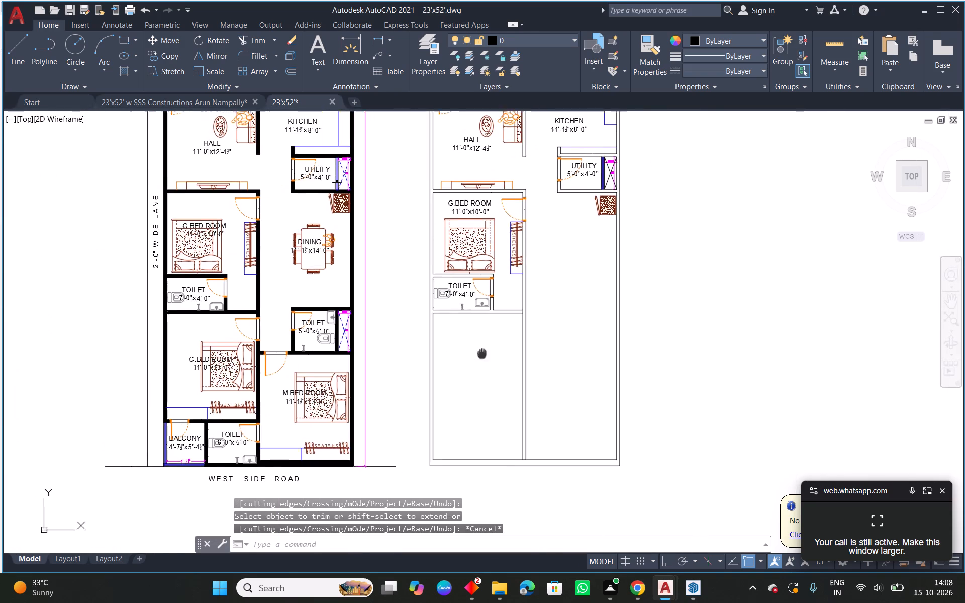
middle_drag(485, 352, 573, 315)
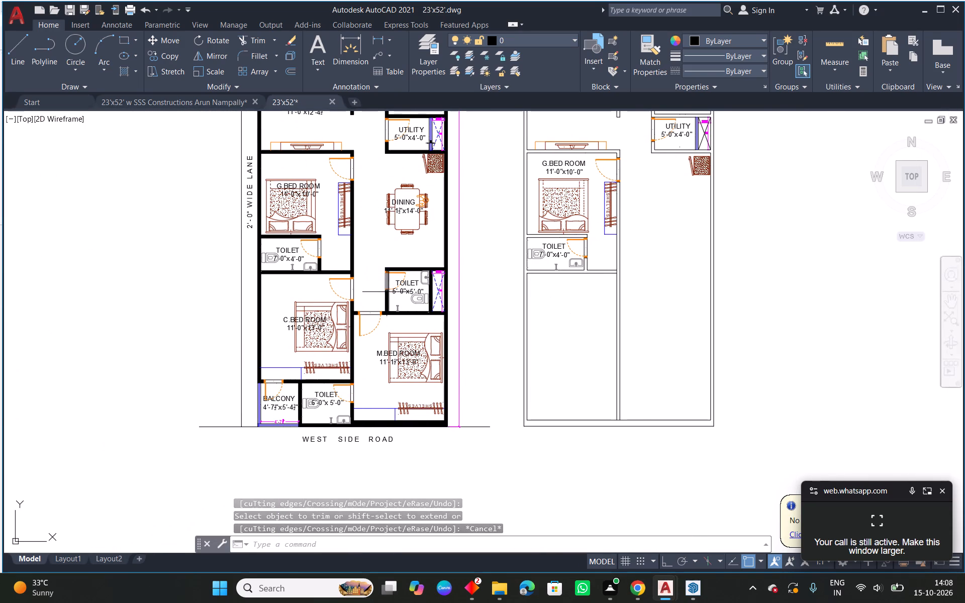
scroll(350, 292, up, 1)
click(324, 293)
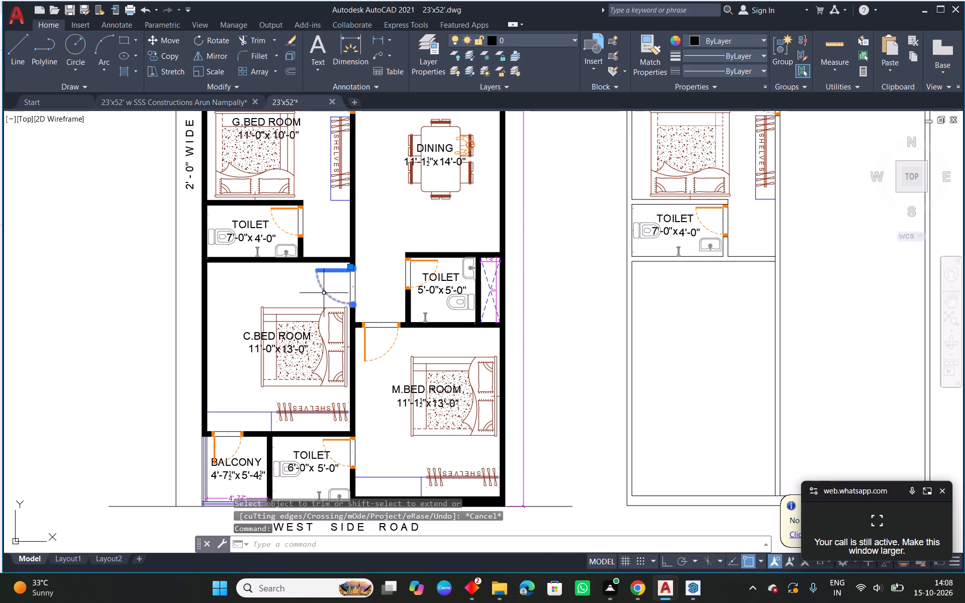
text(co)
key(space)
scroll(347, 264, up, 3)
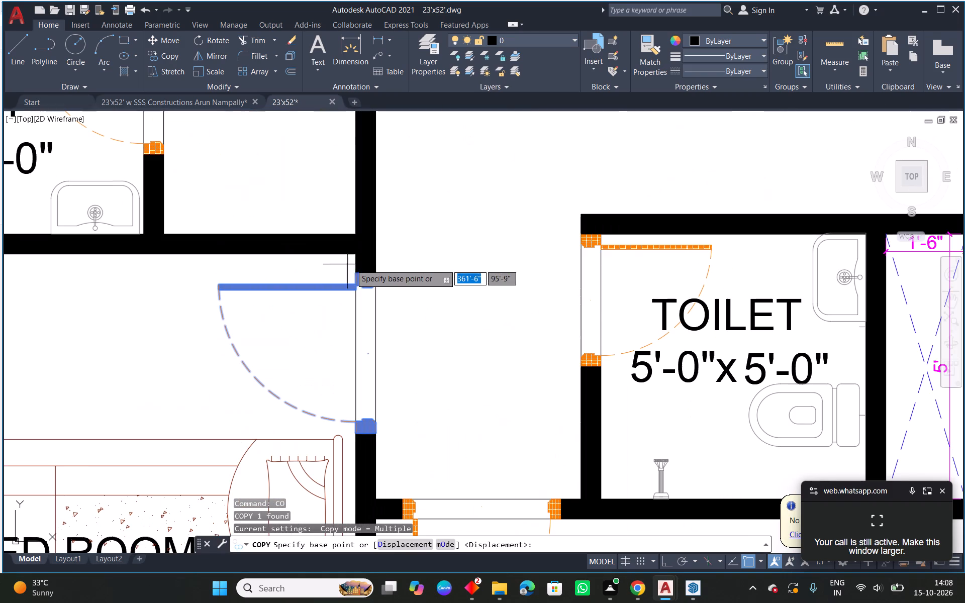
click(353, 273)
scroll(415, 340, down, 3)
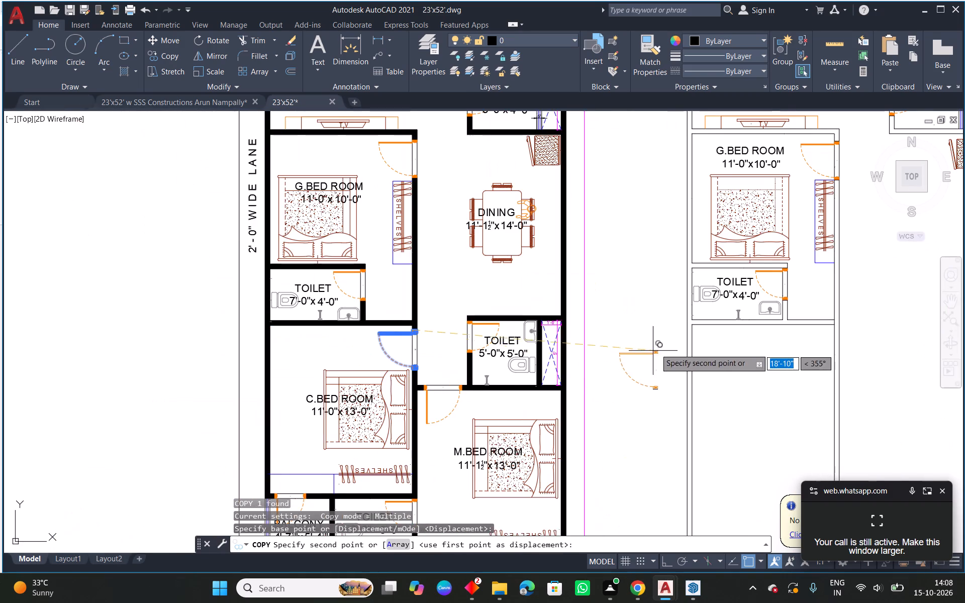
middle_drag(655, 346, 398, 308)
scroll(612, 294, up, 3)
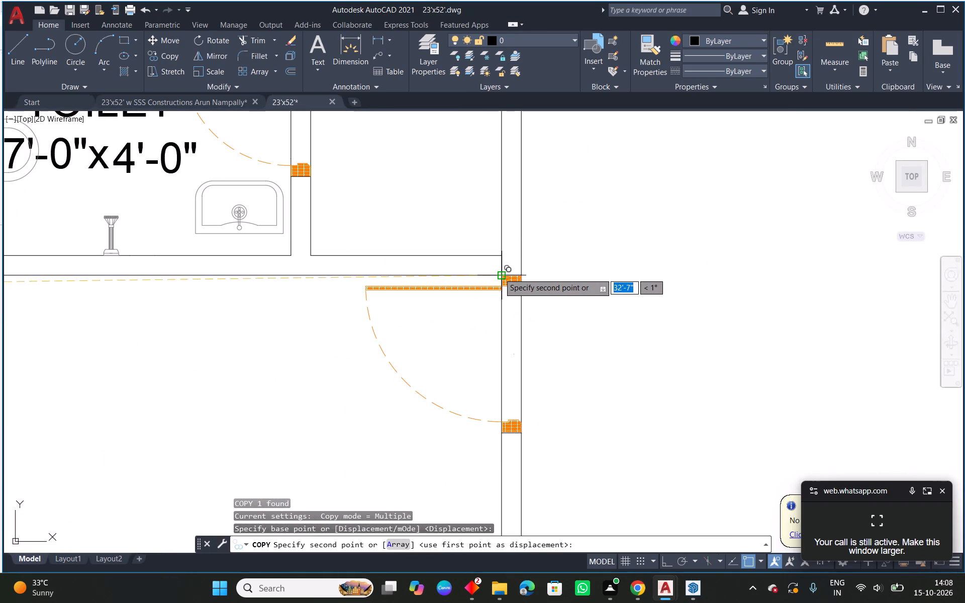
click(500, 276)
key(Escape)
scroll(496, 309, down, 3)
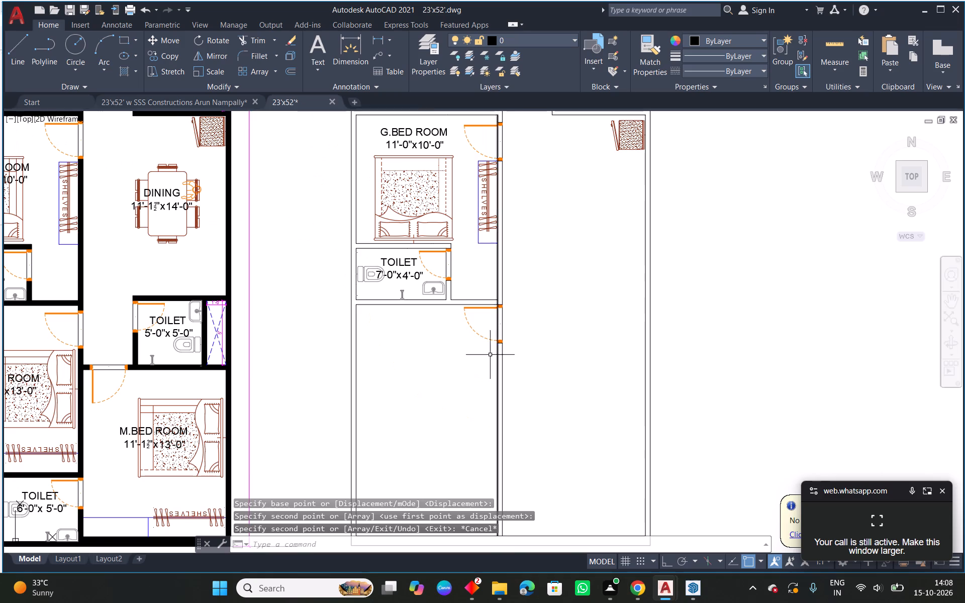
middle_drag(441, 379, 632, 316)
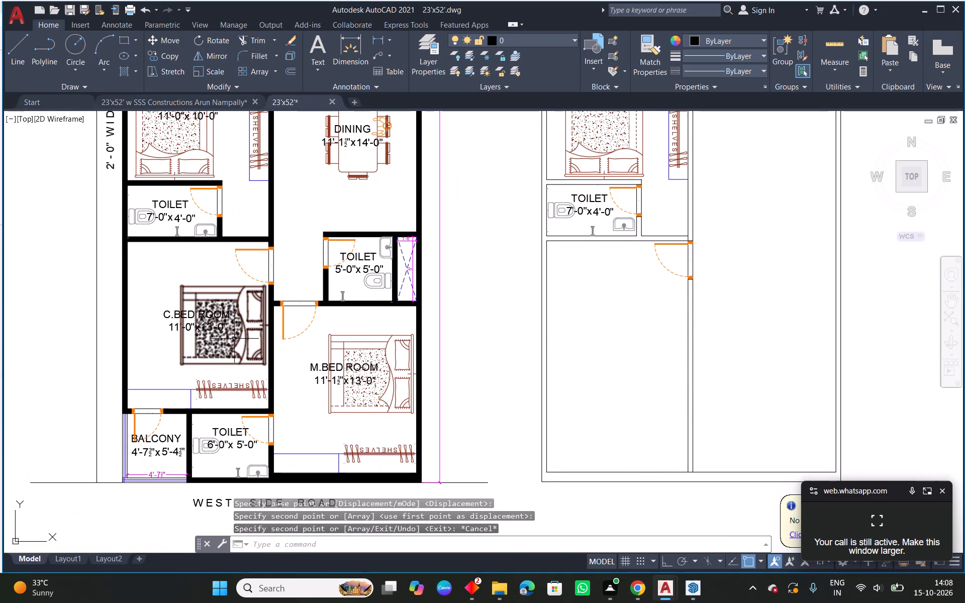
Offset the lower face of the wall below the 7'-0"x4'-0" toilet 13' downward to set the bedroom's length.
key(Escape)
text(o 13'')
key(BackSpace)
key(Return)
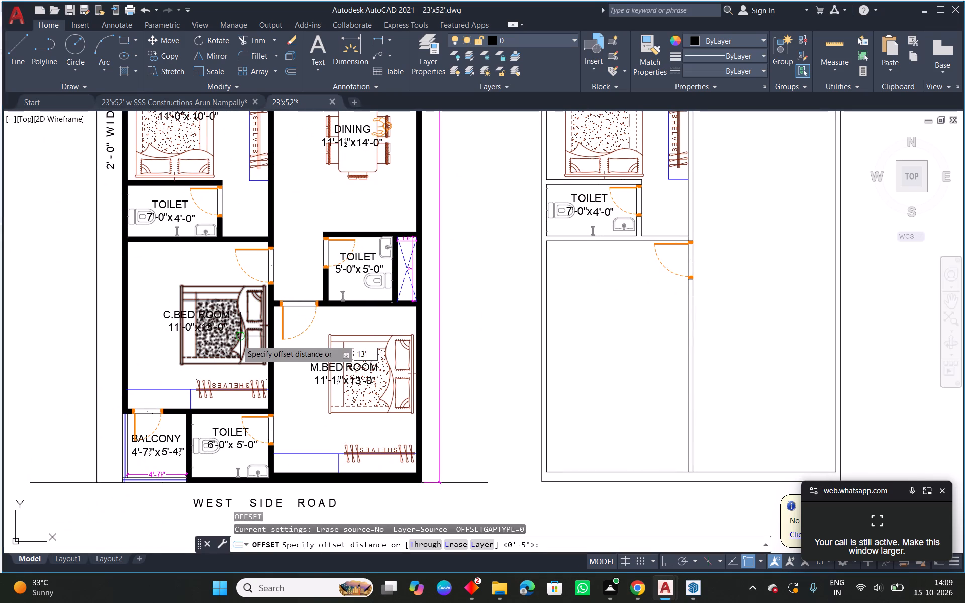
click(615, 241)
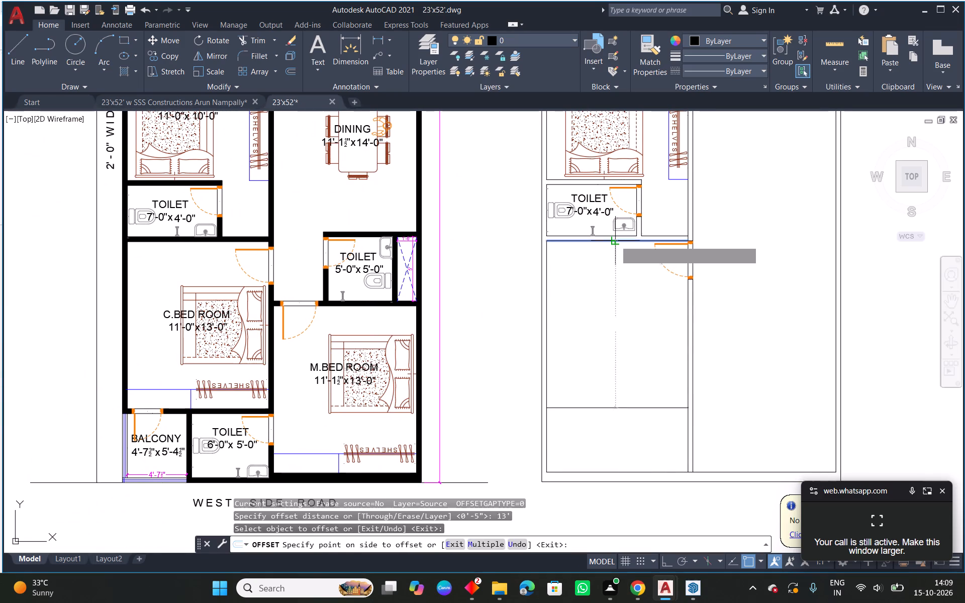
click(613, 313)
key(Escape)
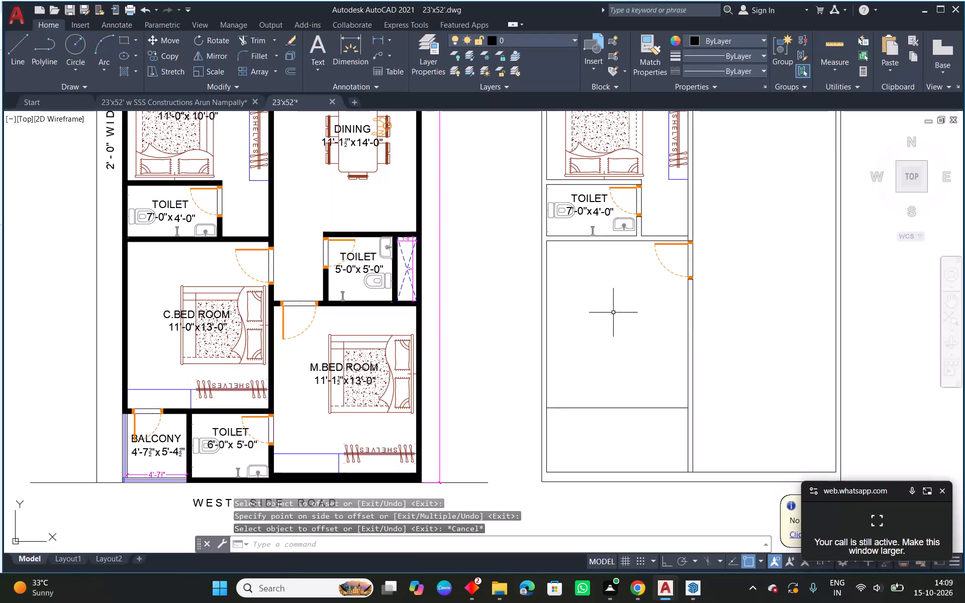
Offset the new bedroom wall line 4.5" downward to give the wall its thickness.
text(o 4.5)
key(space)
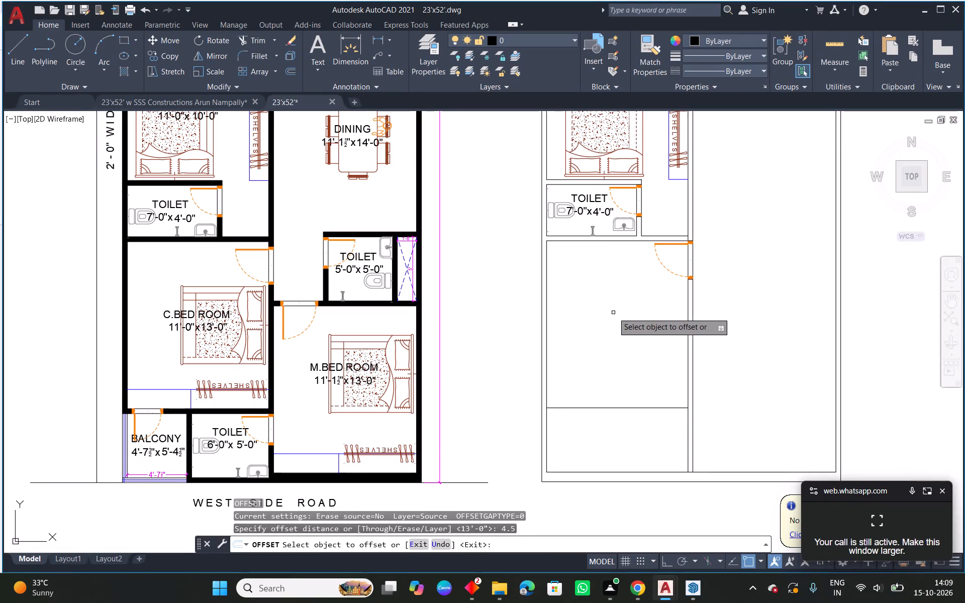
click(617, 408)
click(615, 427)
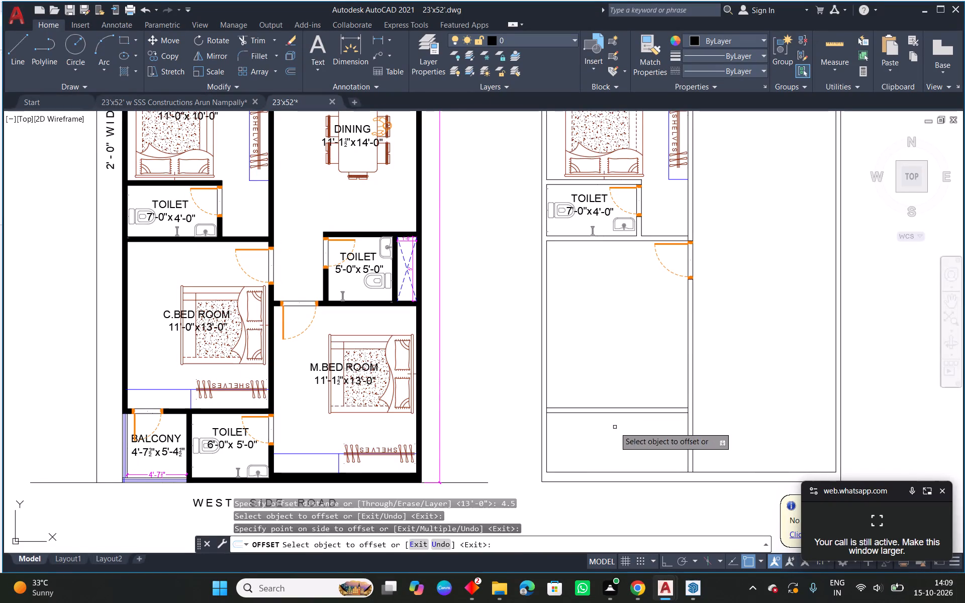
key(Escape)
Trim the wall-face pieces crossing both ends of the new bedroom wall, opening its junctions with the outer and central walls.
scroll(518, 419, up, 3)
middle_drag(678, 416, 249, 266)
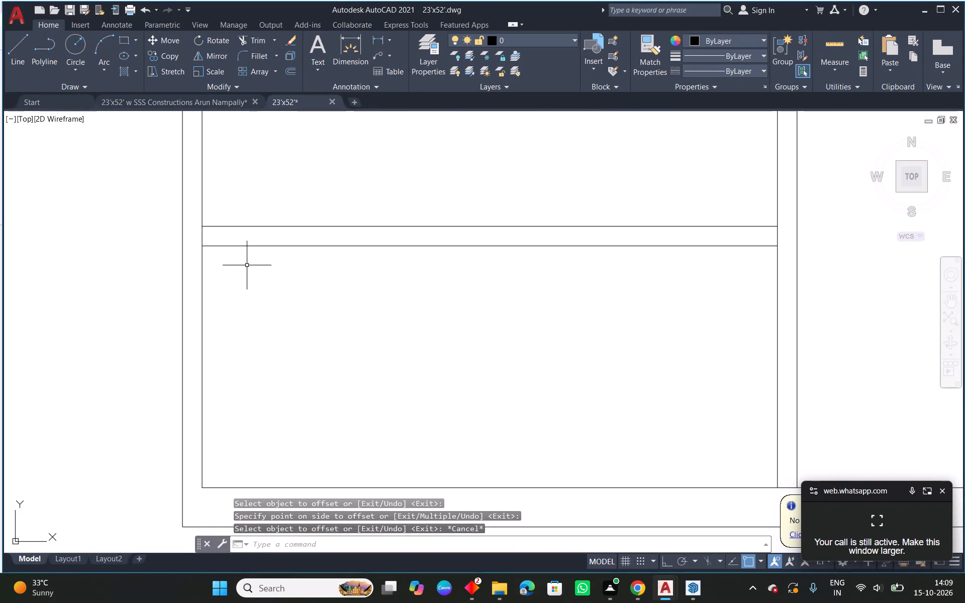
text(tr)
key(space)
key(space)
click(201, 237)
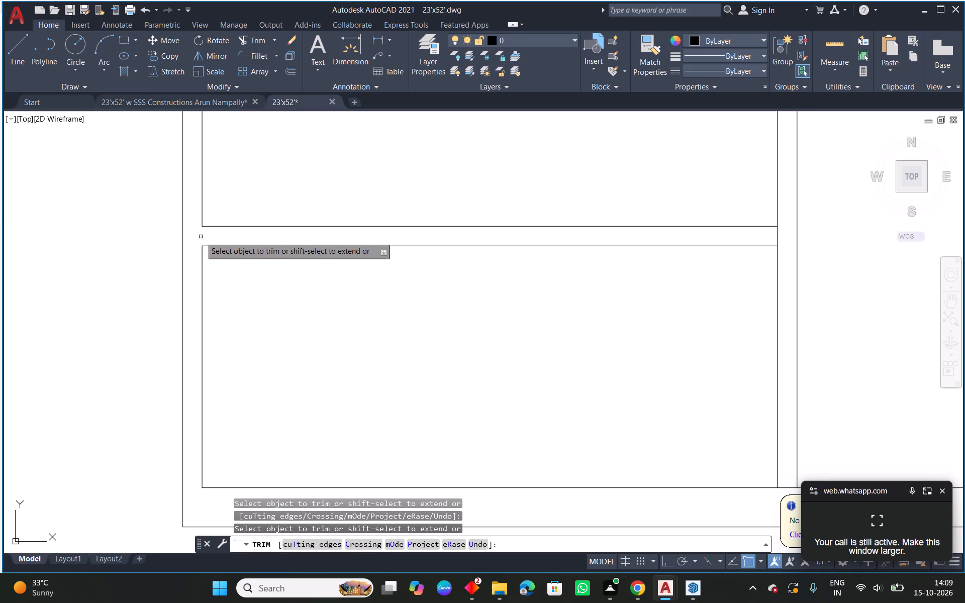
click(779, 237)
key(Escape)
Trim the inner line crossing the central wall's base to open its junction with the lower outer wall.
scroll(589, 300, down, 3)
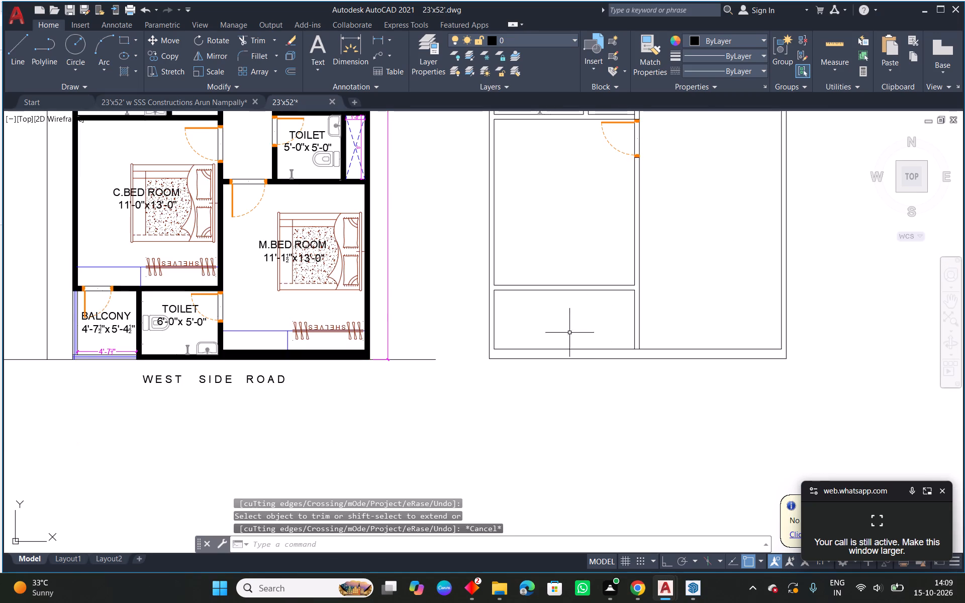
middle_drag(568, 331, 642, 357)
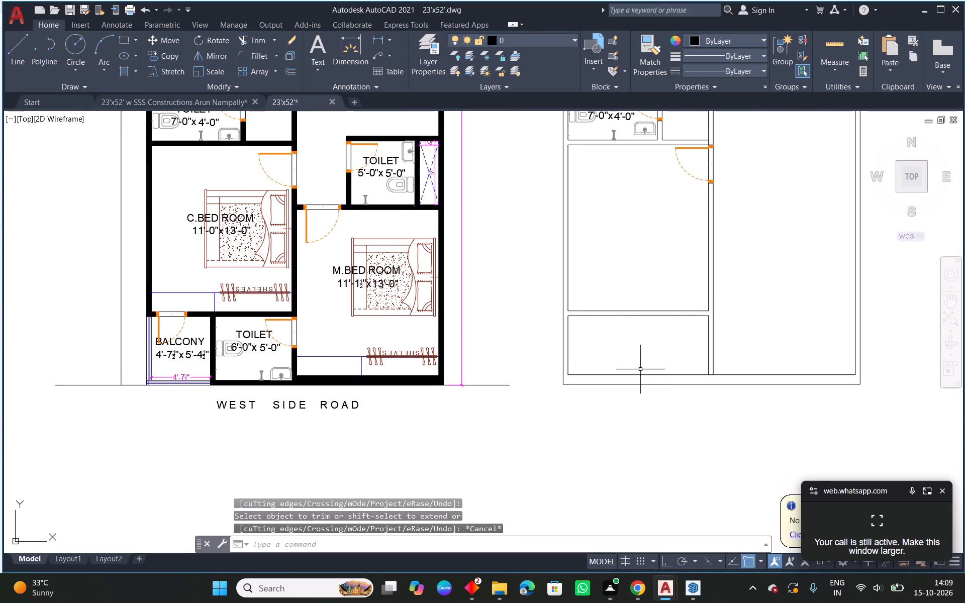
scroll(640, 379, up, 1)
middle_drag(662, 372, 435, 338)
scroll(558, 349, up, 2)
key(t)
key(r)
key(space)
key(space)
click(480, 325)
key(Escape)
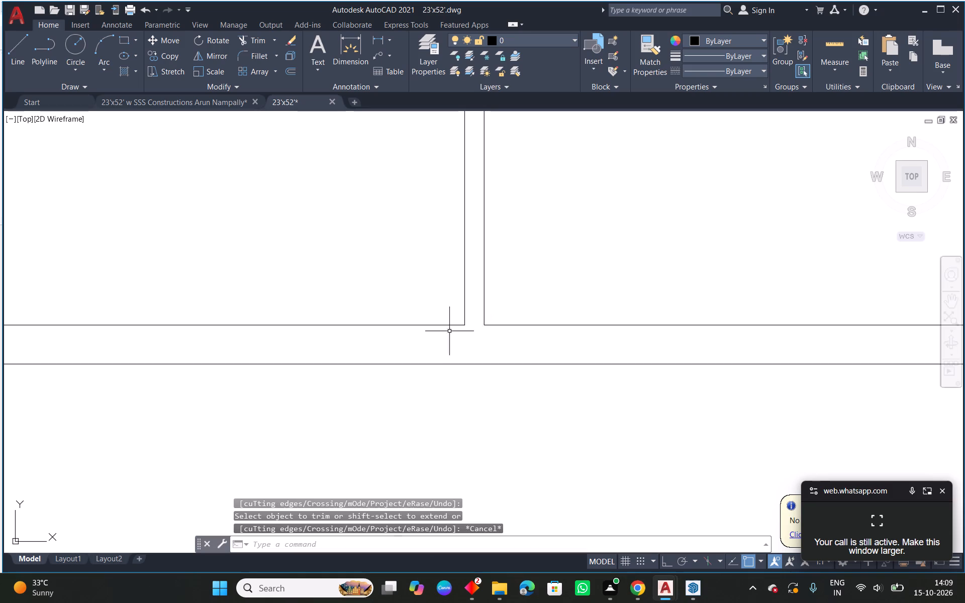
Replace the lower wall's inner line below the small bottom space with an offset of the outer line 4.5" inward.
click(437, 326)
key(Delete)
scroll(437, 326, down, 3)
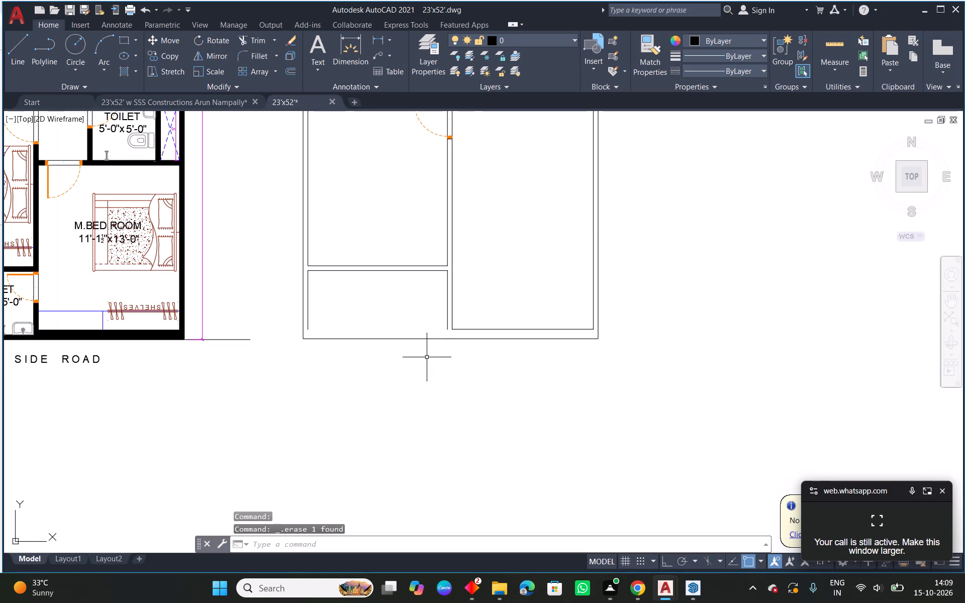
middle_drag(428, 357, 629, 377)
key(Escape)
text(o 4.5)
key(space)
click(598, 359)
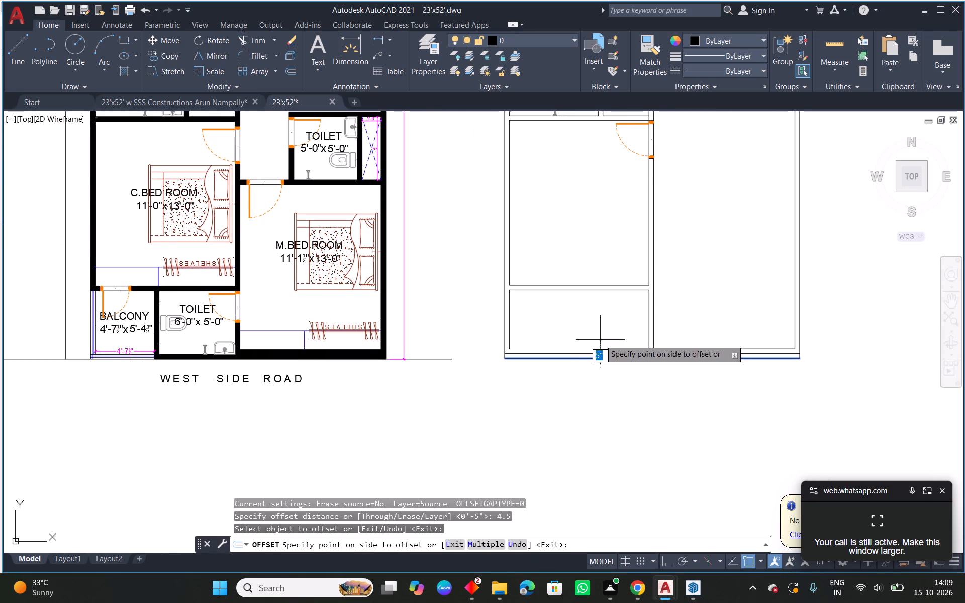
click(600, 340)
key(Escape)
Fillet the new inner wall line with the side wall's and central wall's inner faces to close both lower corners.
text(f)
key(space)
scroll(488, 344, up, 1)
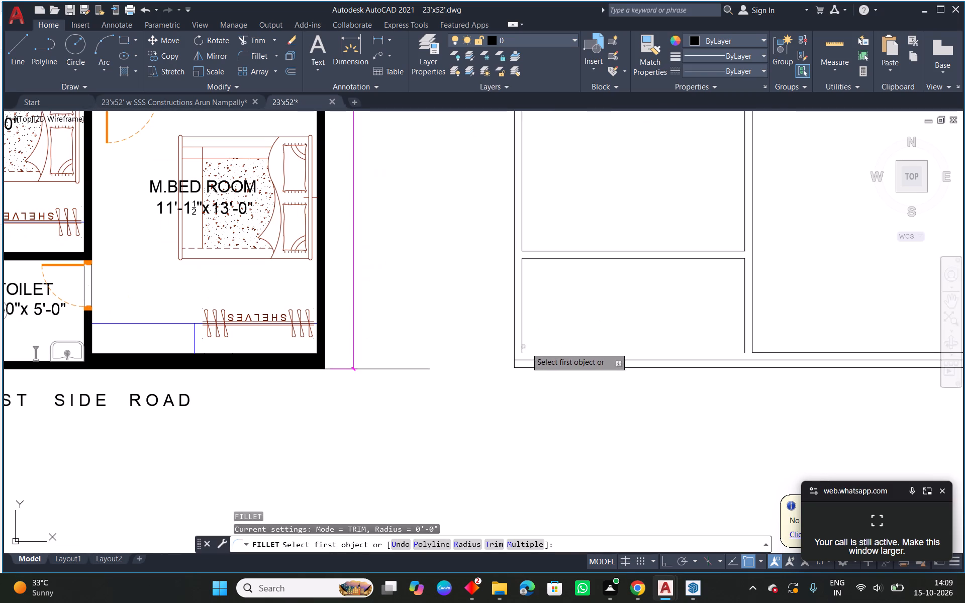
click(523, 352)
click(531, 361)
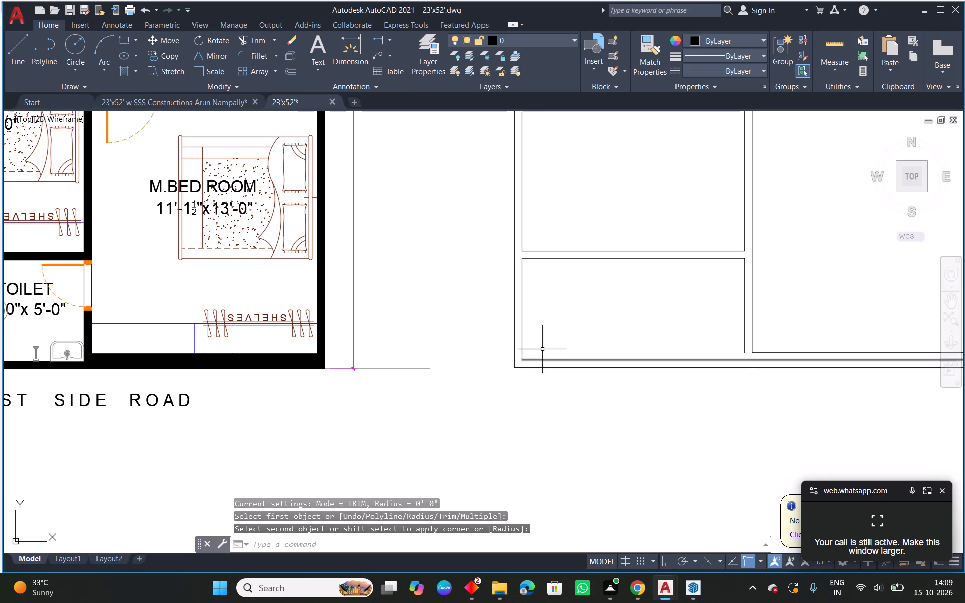
right_click(586, 266)
click(642, 278)
click(730, 360)
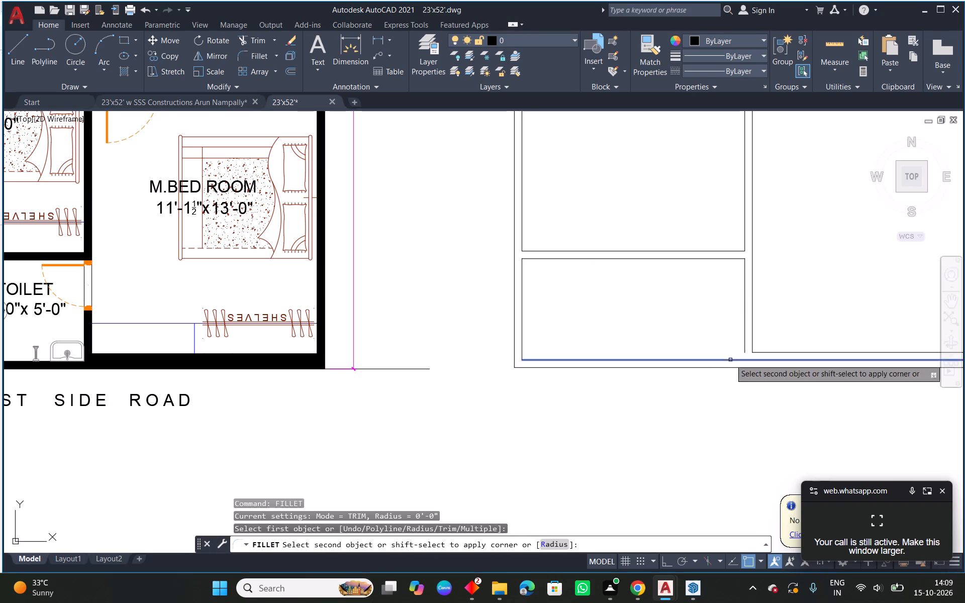
click(745, 340)
key(Escape)
Offset the outer side wall's inner face 4'7.5" into the bottom space to set the balcony's width.
scroll(633, 316, down, 1)
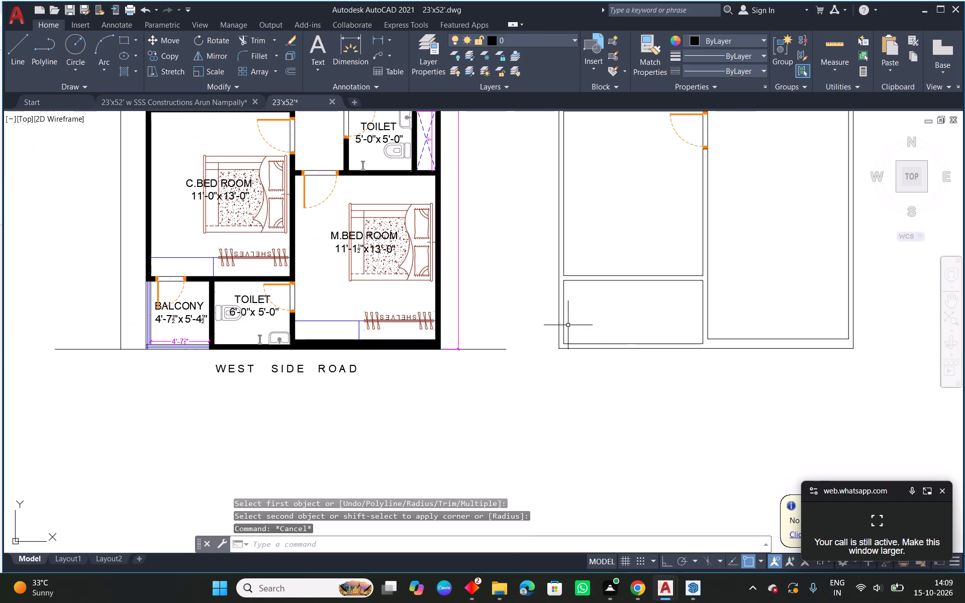
key(Escape)
text(o 4'')
key(BackSpace)
text(7.5")
key(Return)
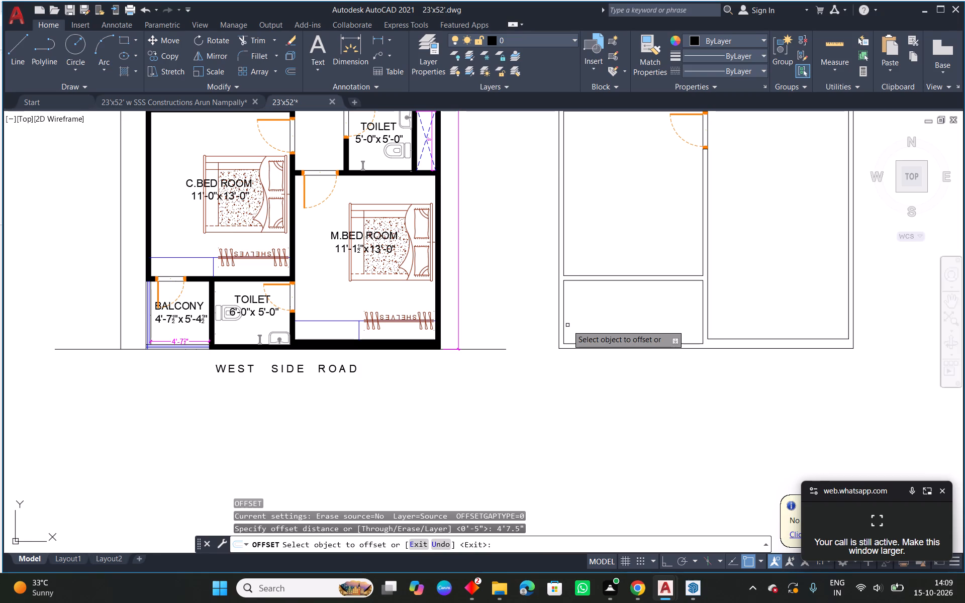
click(563, 325)
click(617, 327)
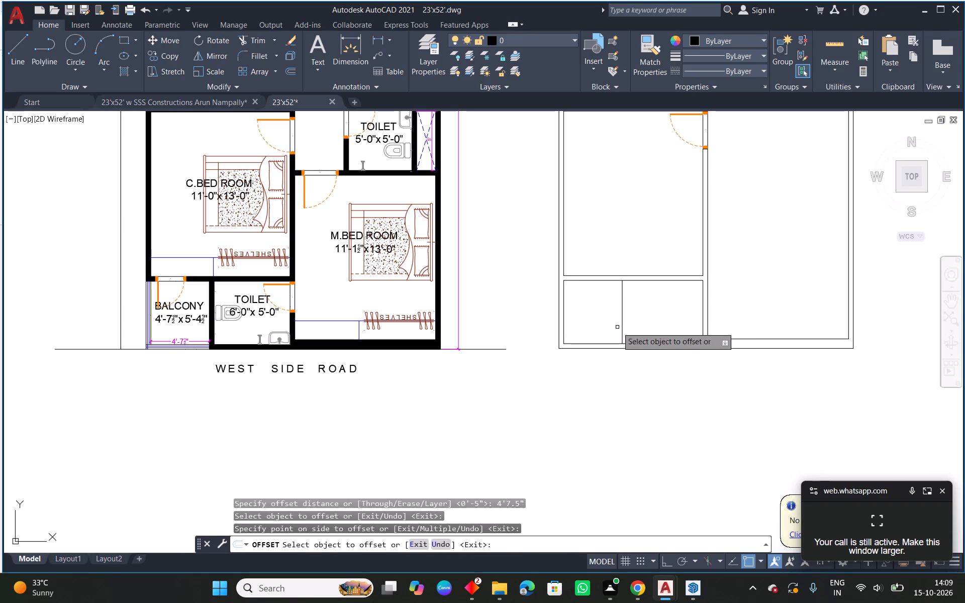
key(Escape)
Offset the balcony partition line 4.5" toward the central wall to give the partition its thickness.
text(o 4.5)
key(space)
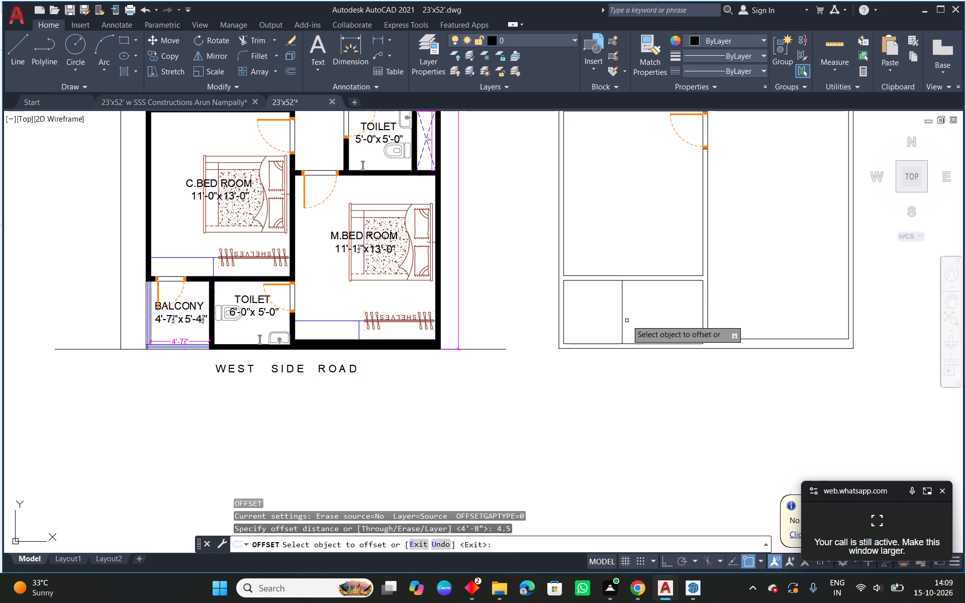
click(622, 328)
click(645, 316)
key(Escape)
Trim the wall lines crossing both ends of the balcony partition to open its junctions.
scroll(631, 341, up, 3)
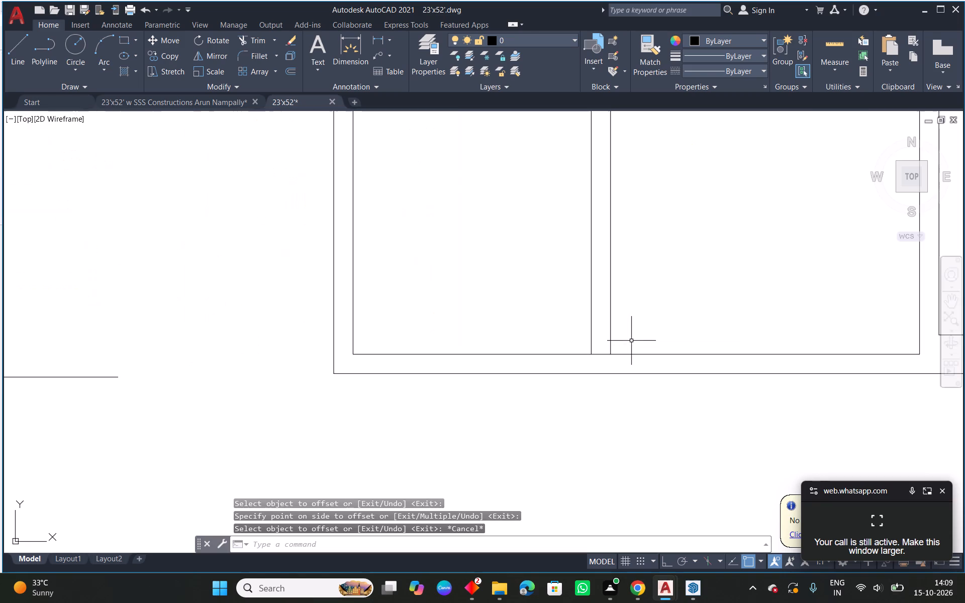
scroll(631, 341, down, 2)
text(tr)
key(space)
key(space)
scroll(625, 343, up, 1)
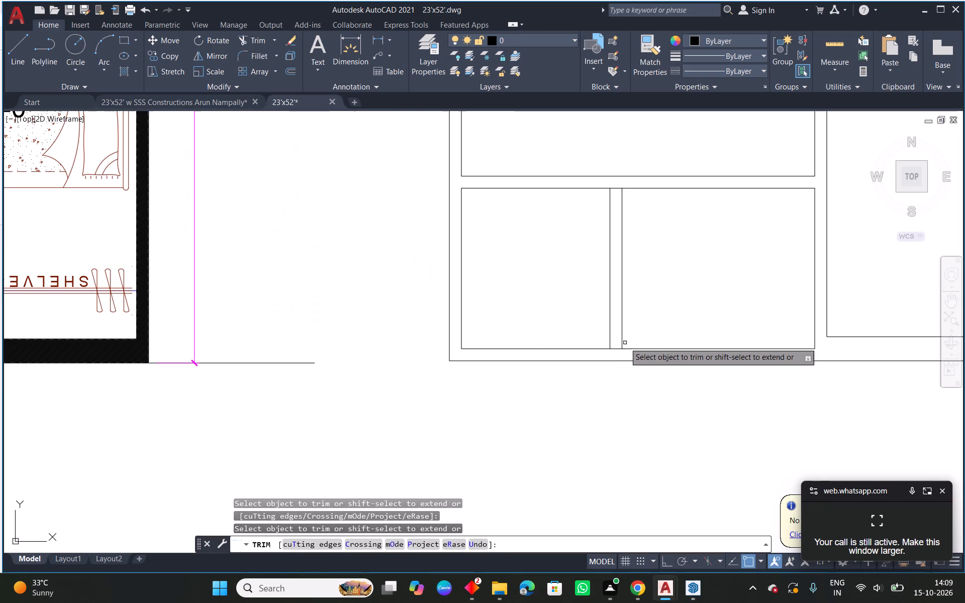
click(617, 348)
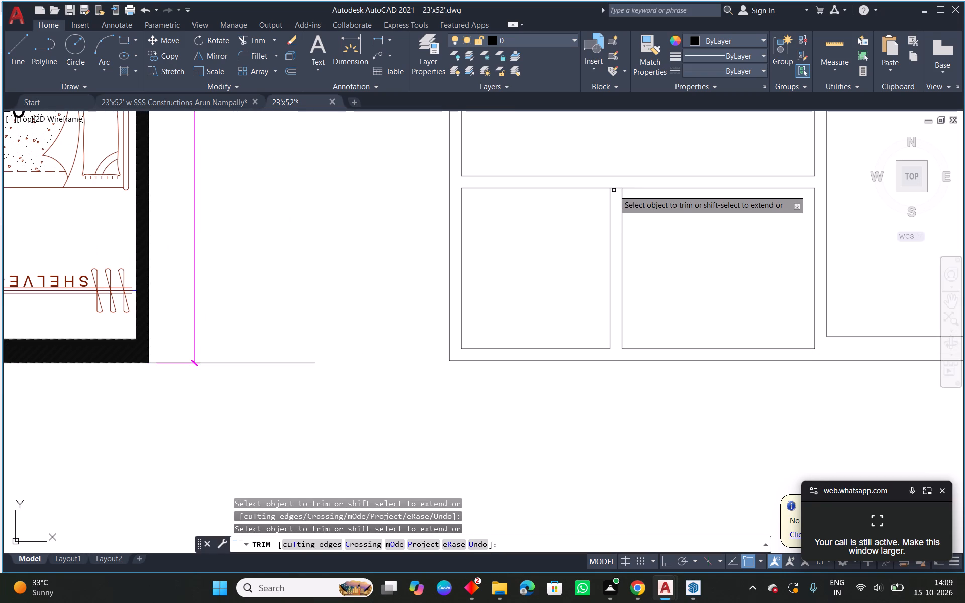
click(614, 187)
right_click(614, 187)
click(644, 192)
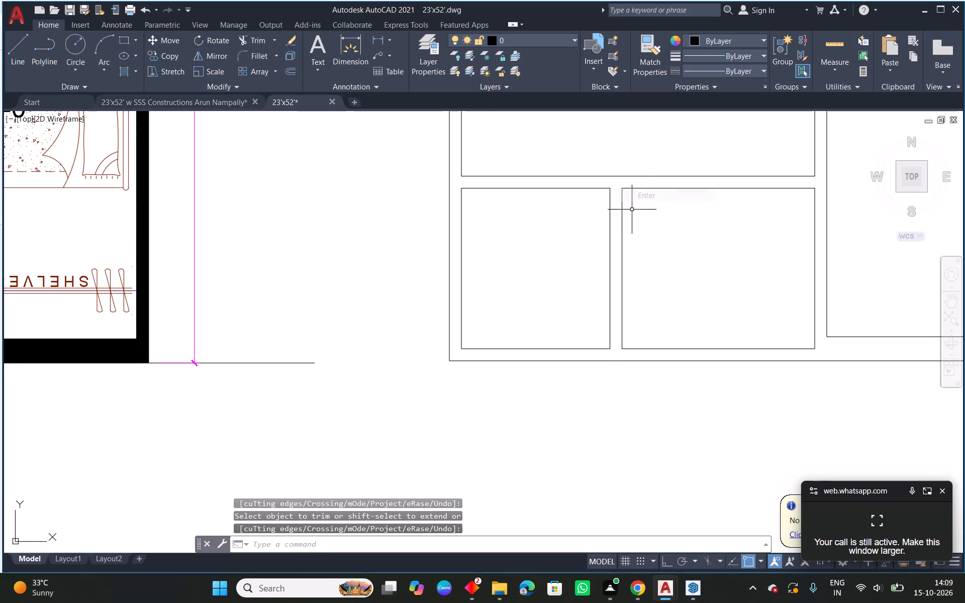
Copy the reference BALCONY door into the wall above the new balcony, near its outer corner.
scroll(603, 241, down, 1)
middle_drag(557, 288, 664, 304)
scroll(660, 311, down, 1)
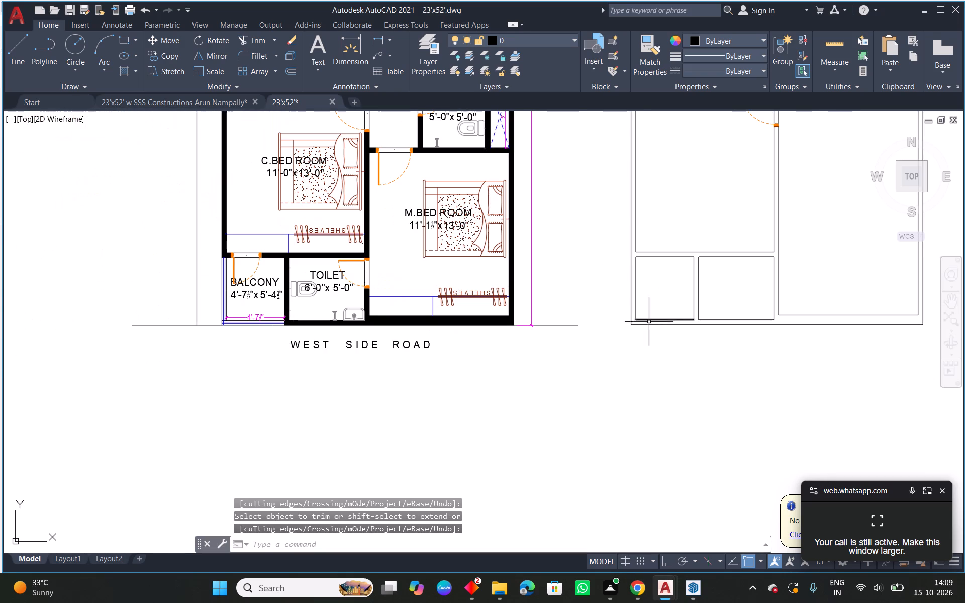
key(Escape)
middle_drag(690, 322, 623, 322)
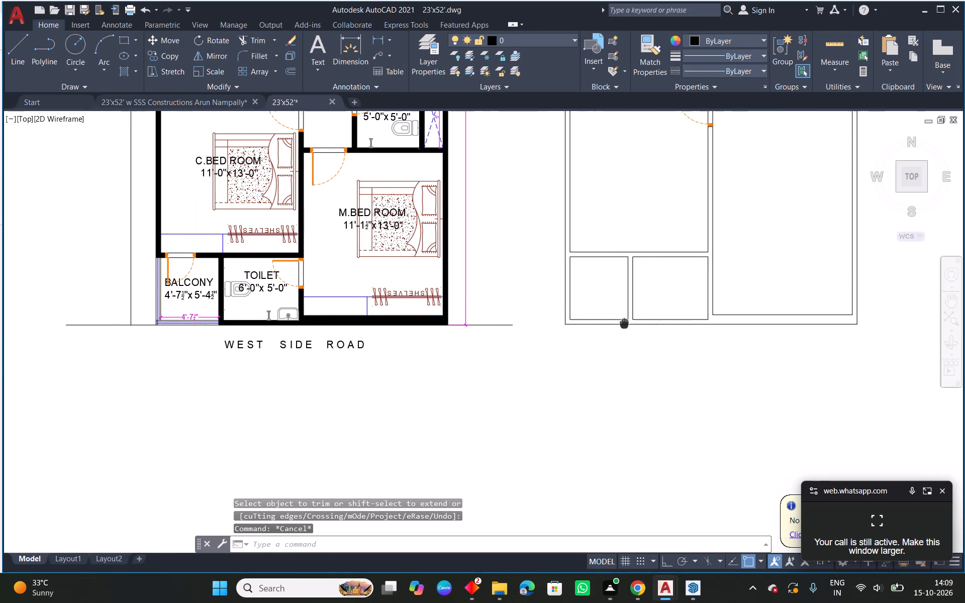
middle_drag(623, 322, 621, 322)
click(190, 264)
text(co)
key(space)
click(163, 259)
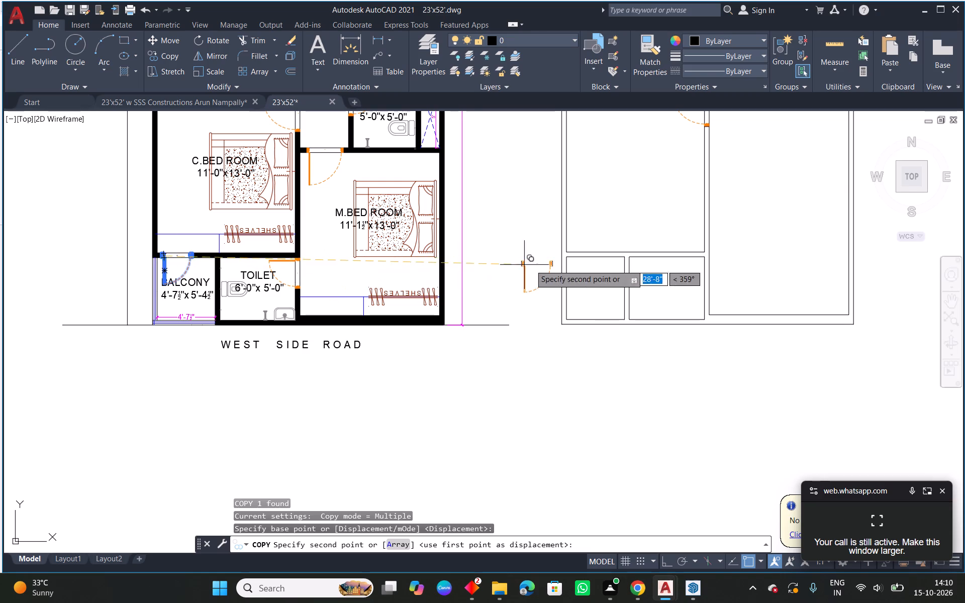
scroll(590, 259, up, 3)
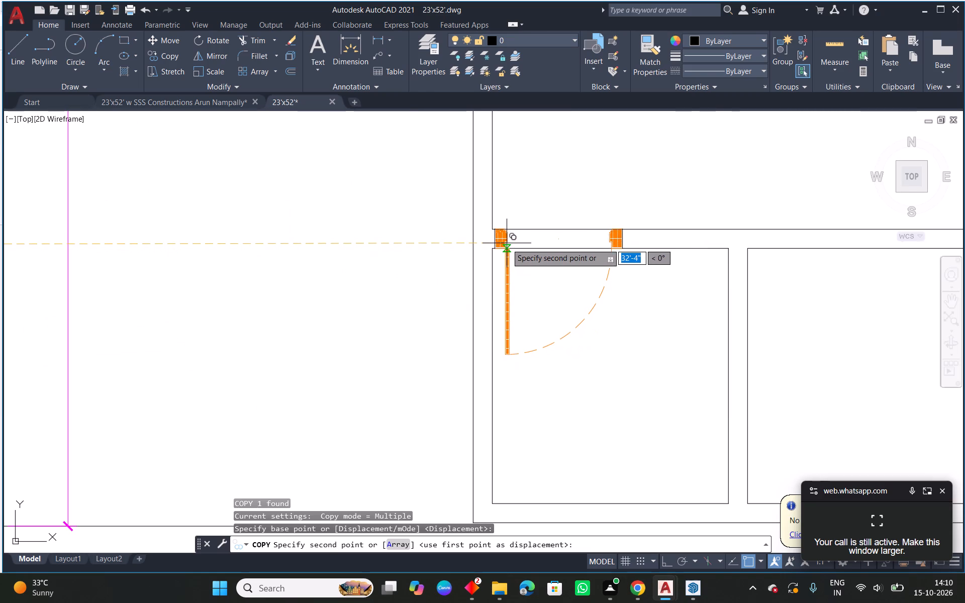
click(507, 242)
key(Escape)
Move the copied balcony door so its frame corner meets the inner corner of the bedroom's lower wall.
scroll(498, 245, up, 3)
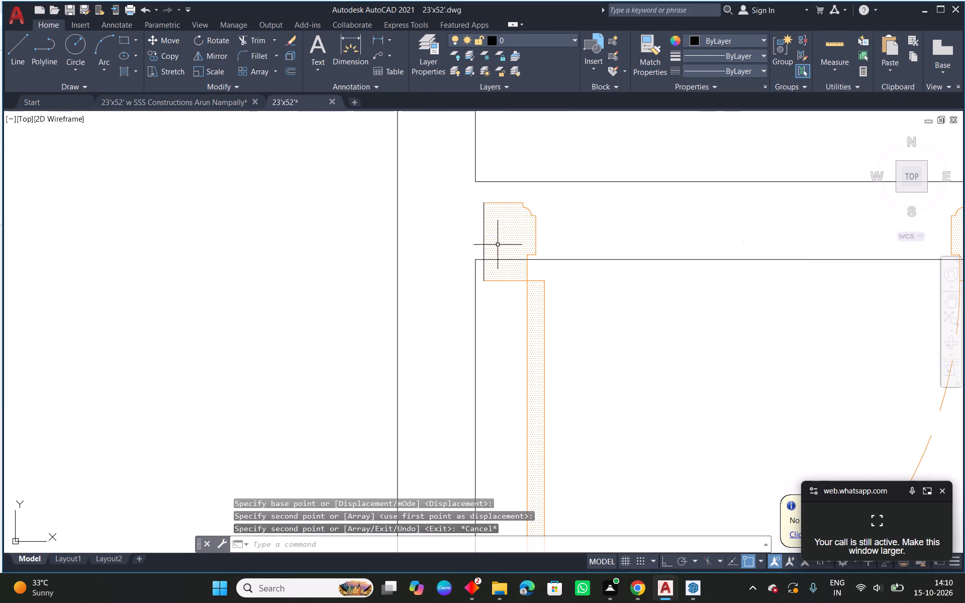
click(485, 241)
text(m)
key(space)
click(482, 206)
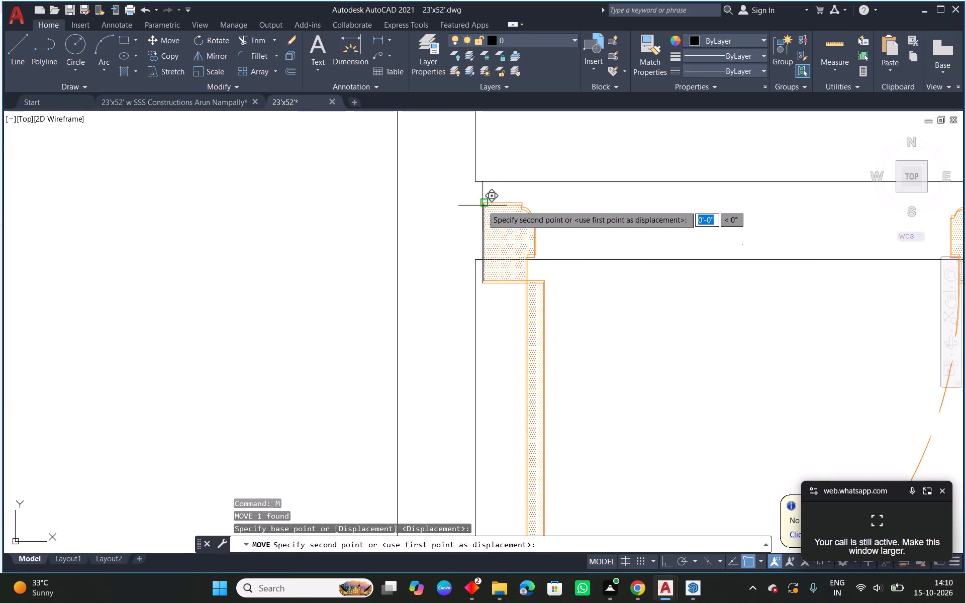
click(474, 183)
key(Escape)
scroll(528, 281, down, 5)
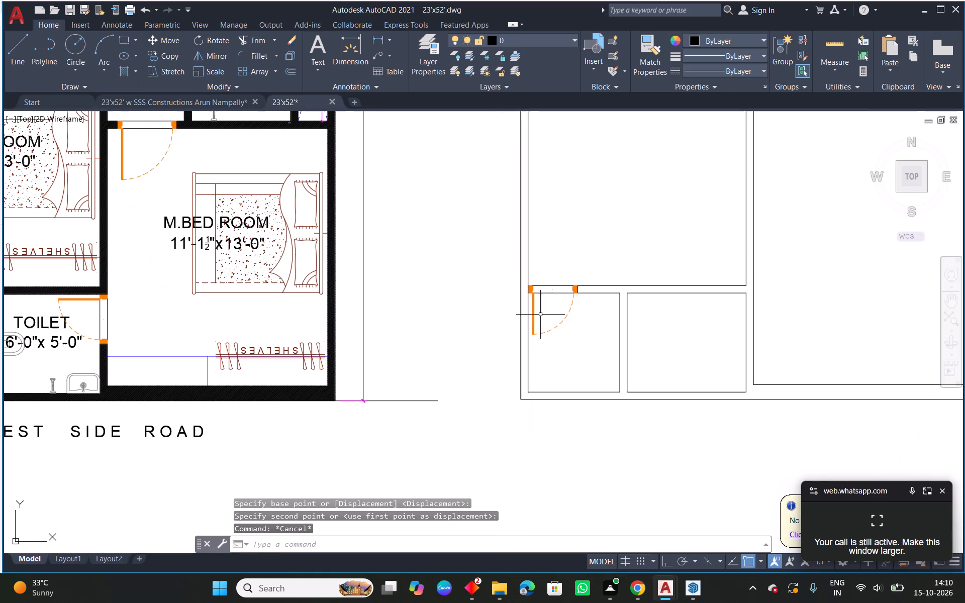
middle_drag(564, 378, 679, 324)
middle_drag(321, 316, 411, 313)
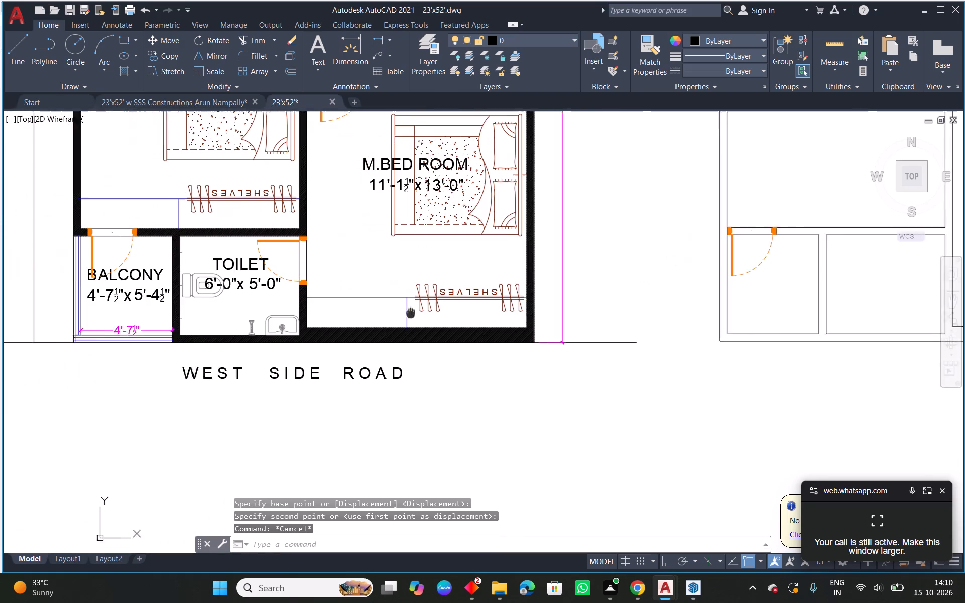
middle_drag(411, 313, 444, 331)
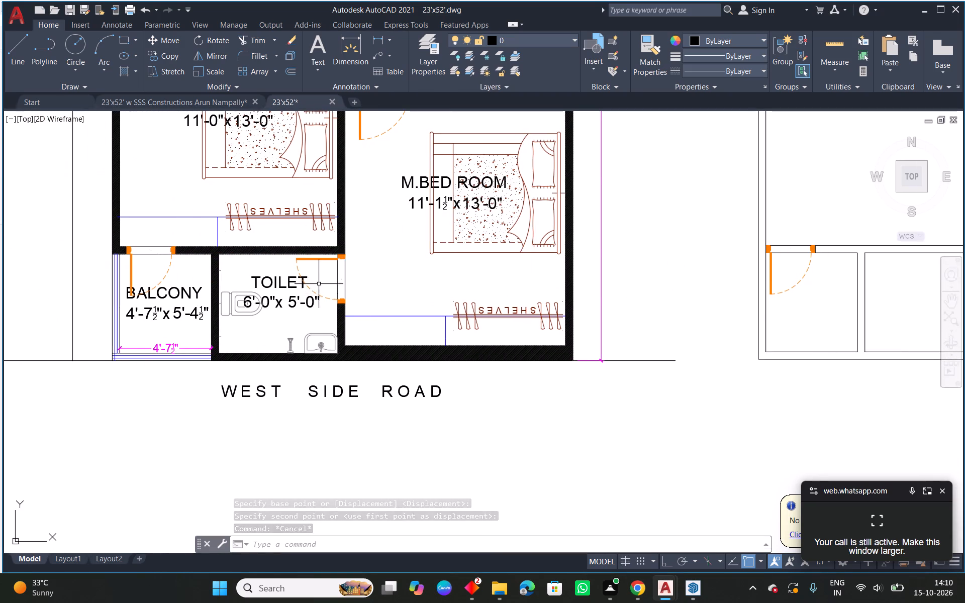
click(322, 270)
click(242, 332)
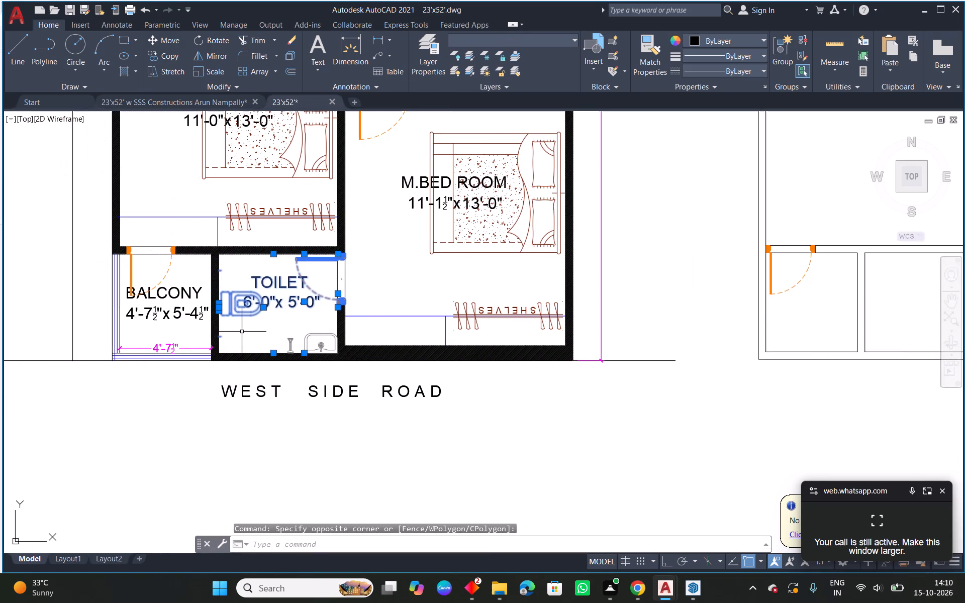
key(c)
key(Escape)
Copy the reference TOILET door, fixtures and size label into the new room beside the balcony, aligned at the central wall.
click(322, 282)
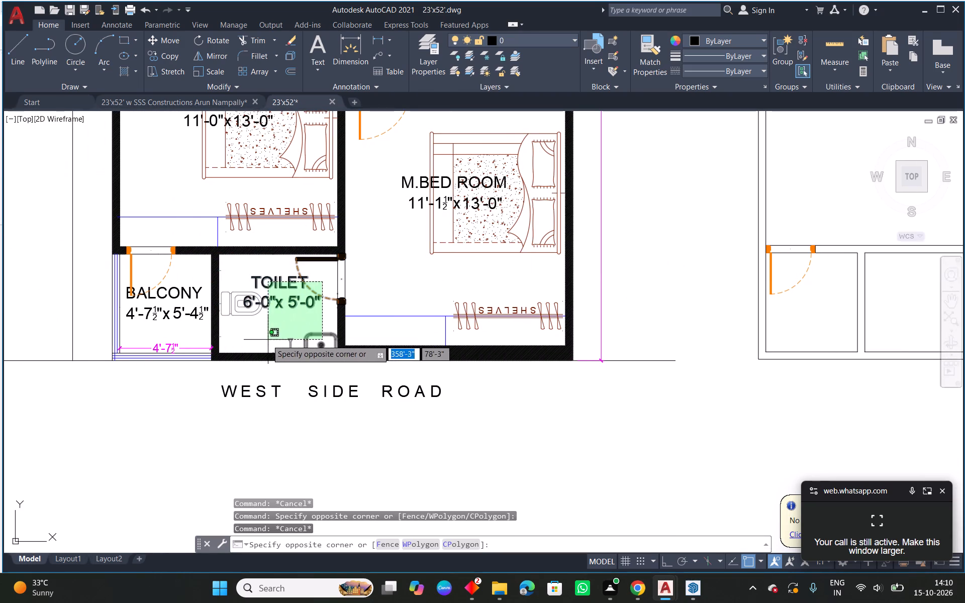
click(246, 339)
text(co)
key(space)
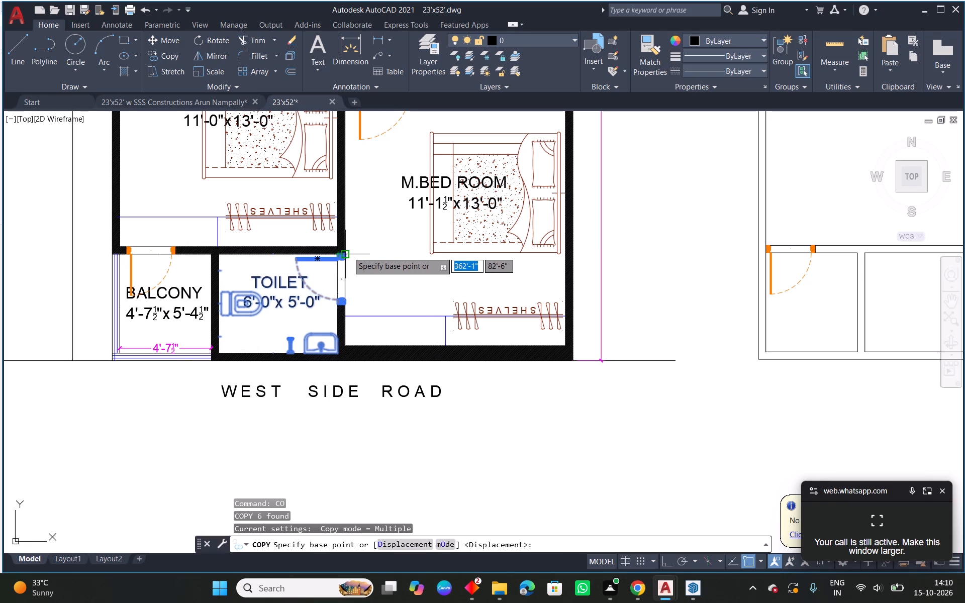
click(348, 252)
scroll(447, 349, down, 1)
middle_drag(650, 351, 408, 333)
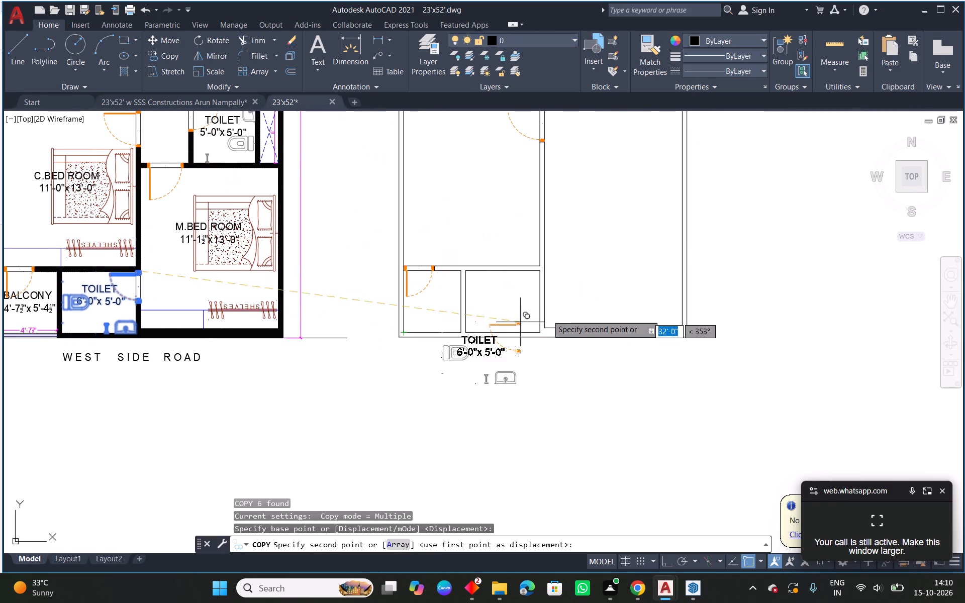
scroll(565, 270, up, 3)
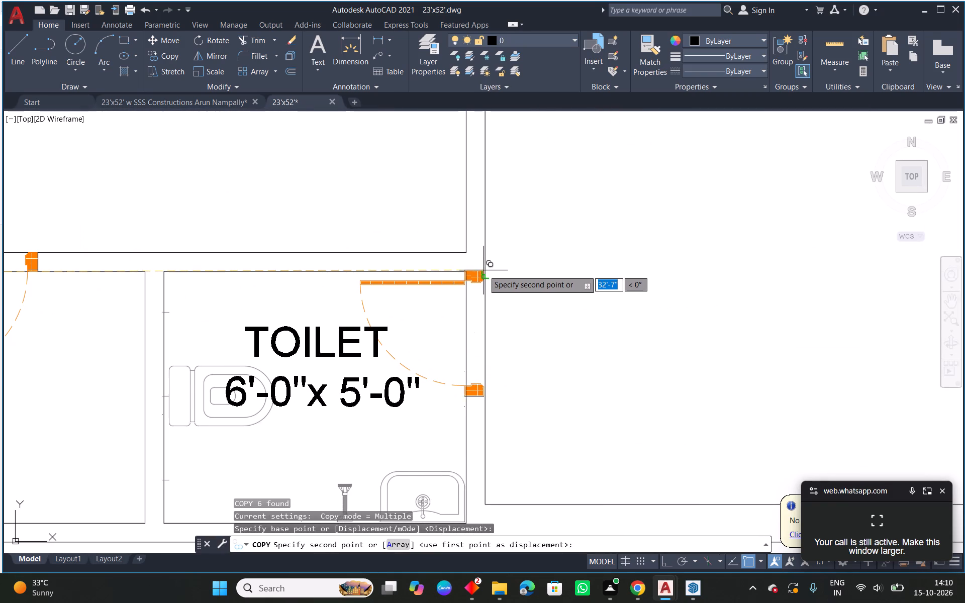
click(484, 270)
key(Escape)
Shift the copied toilet door so its frame corner meets the inner corner of the toilet's upper wall.
scroll(478, 272, up, 2)
click(468, 281)
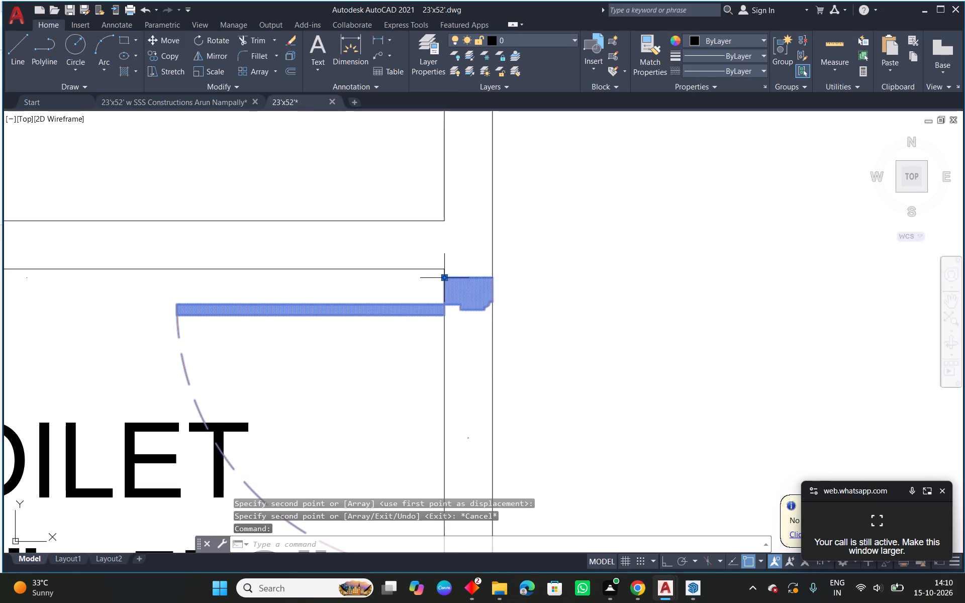
click(443, 280)
click(443, 269)
key(Escape)
Move the copied washbasin so its back corner meets the toilet's lower inner wall corner beside the central wall.
scroll(503, 276, down, 3)
middle_drag(486, 356, 526, 298)
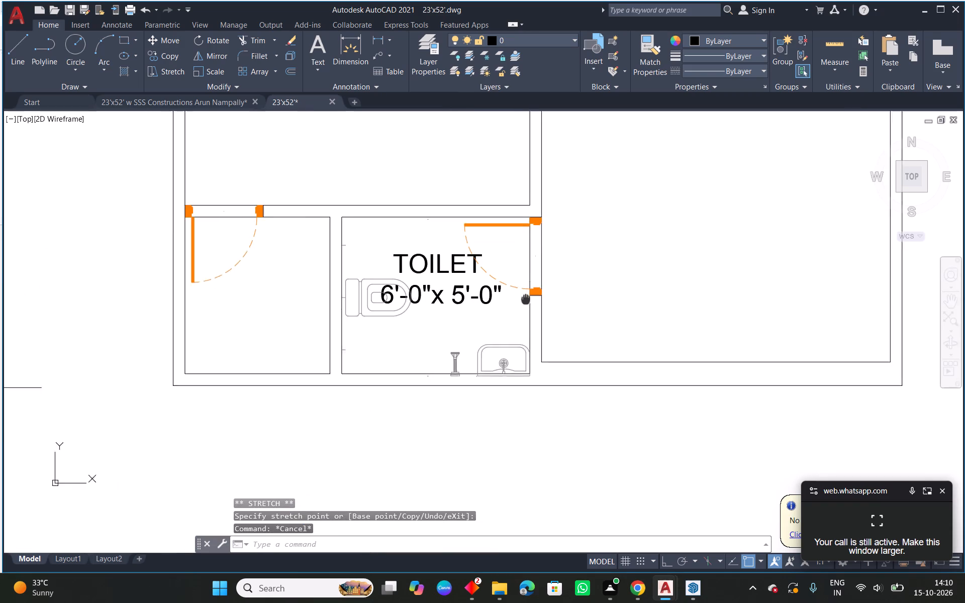
middle_drag(526, 298, 532, 279)
scroll(500, 331, up, 2)
click(526, 355)
scroll(592, 397, up, 1)
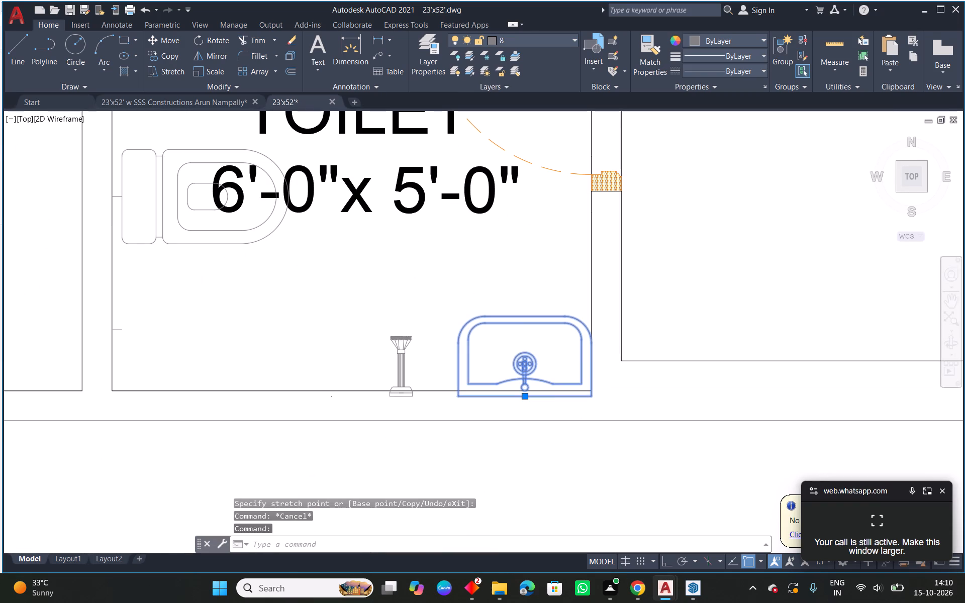
text(m)
key(space)
click(593, 398)
click(589, 389)
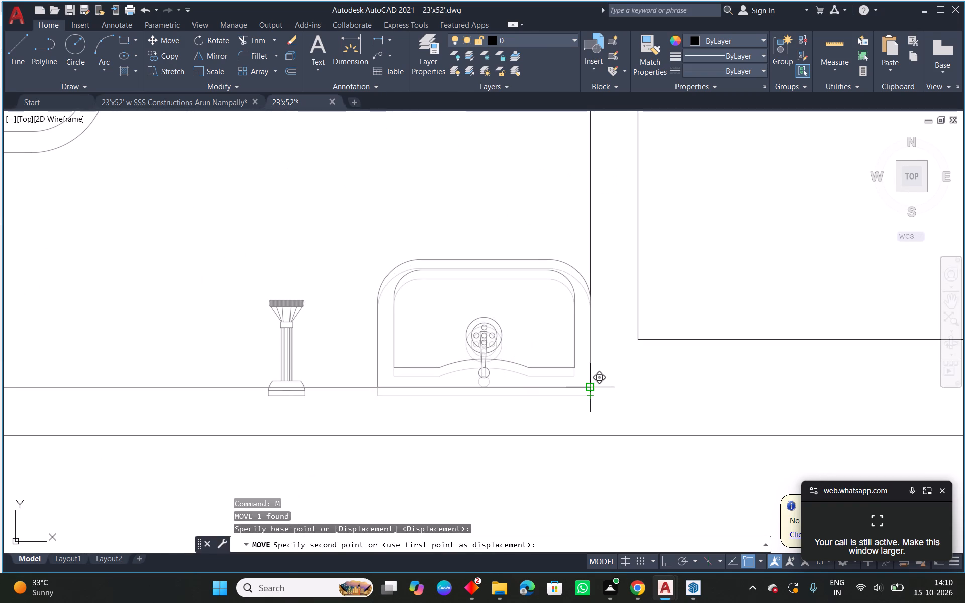
key(Escape)
Move the small tap fixture beside the washbasin so its base sits on the inner line of the toilet's lower wall.
middle_drag(462, 367, 585, 332)
click(409, 325)
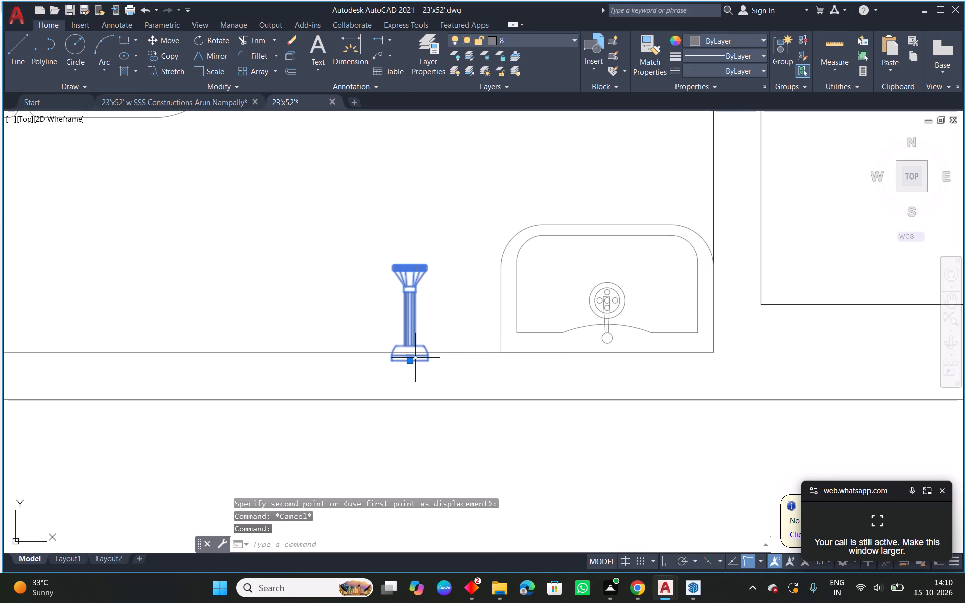
click(409, 361)
click(281, 351)
key(Escape)
scroll(401, 329, down, 2)
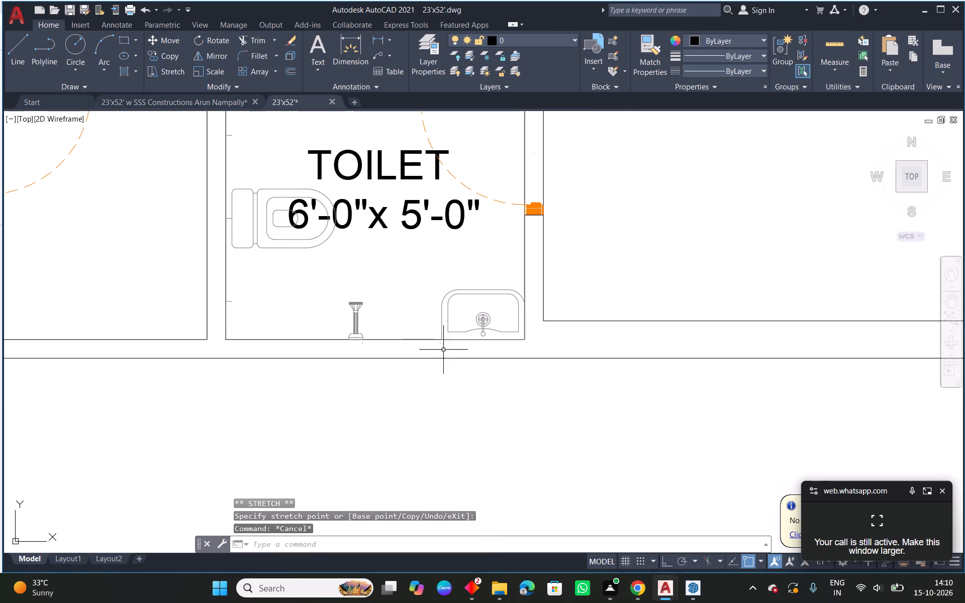
Reposition the door-side end point of the toilet's width dimension at the lower door frame corner on the central wall.
middle_drag(299, 263, 454, 339)
click(502, 291)
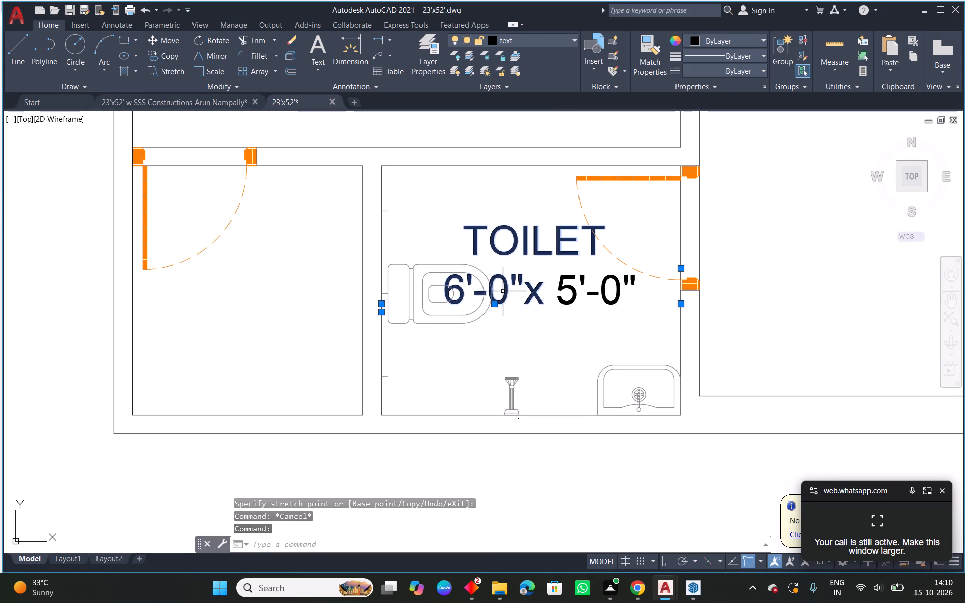
click(678, 270)
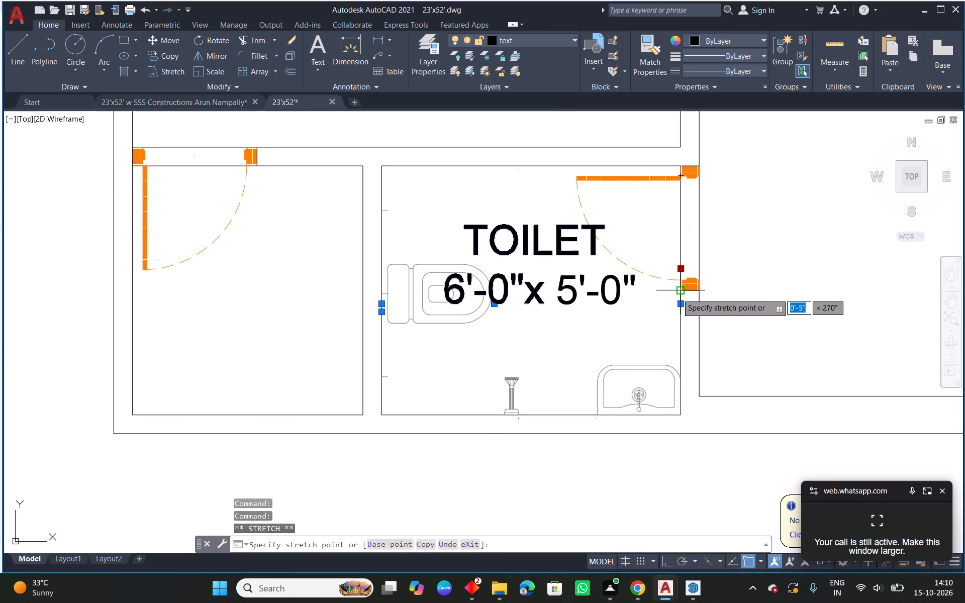
click(677, 293)
key(Escape)
Stretch both end points of the toilet's depth dimension onto the inner lines of its upper and lower walls.
click(569, 296)
click(563, 280)
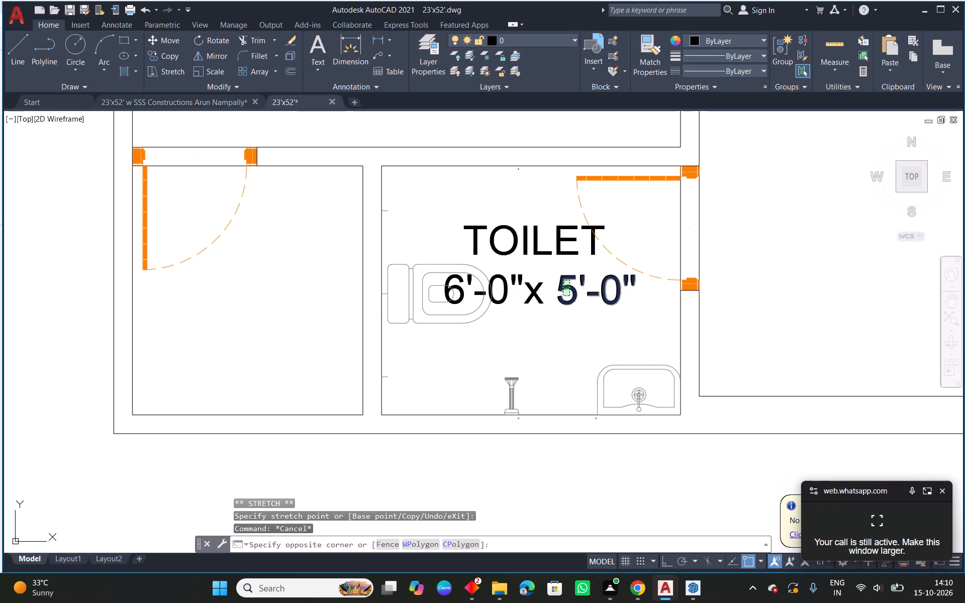
scroll(526, 166, up, 1)
click(513, 172)
click(536, 167)
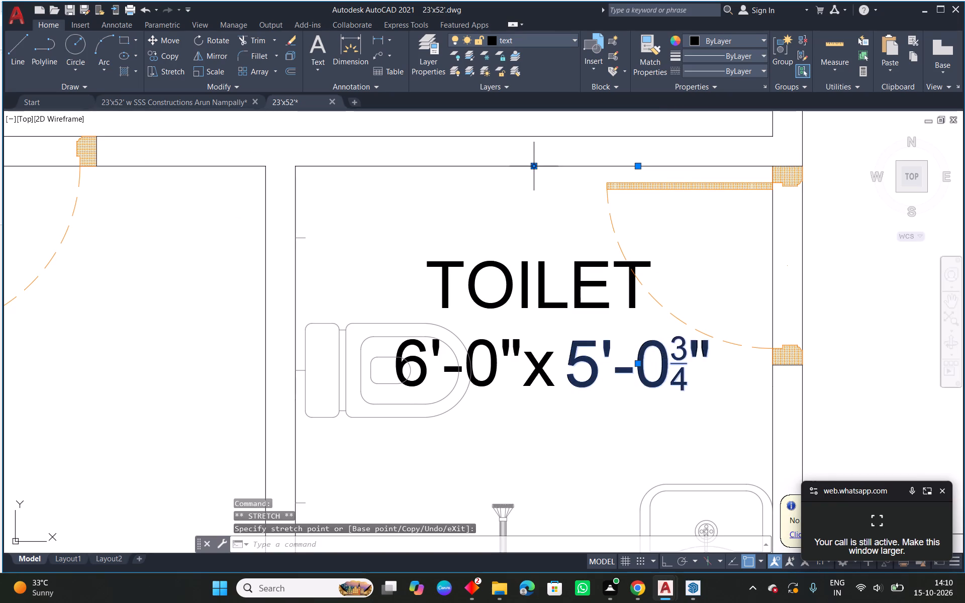
scroll(598, 312, down, 1)
middle_drag(664, 390, 676, 283)
scroll(605, 361, up, 1)
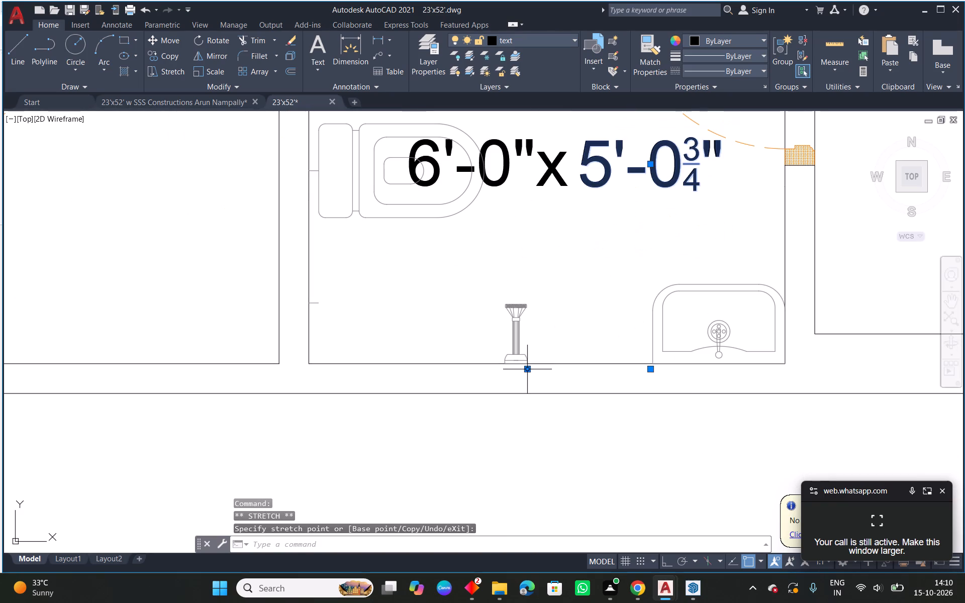
drag(528, 371, 533, 370)
click(586, 364)
scroll(570, 314, down, 2)
key(Escape)
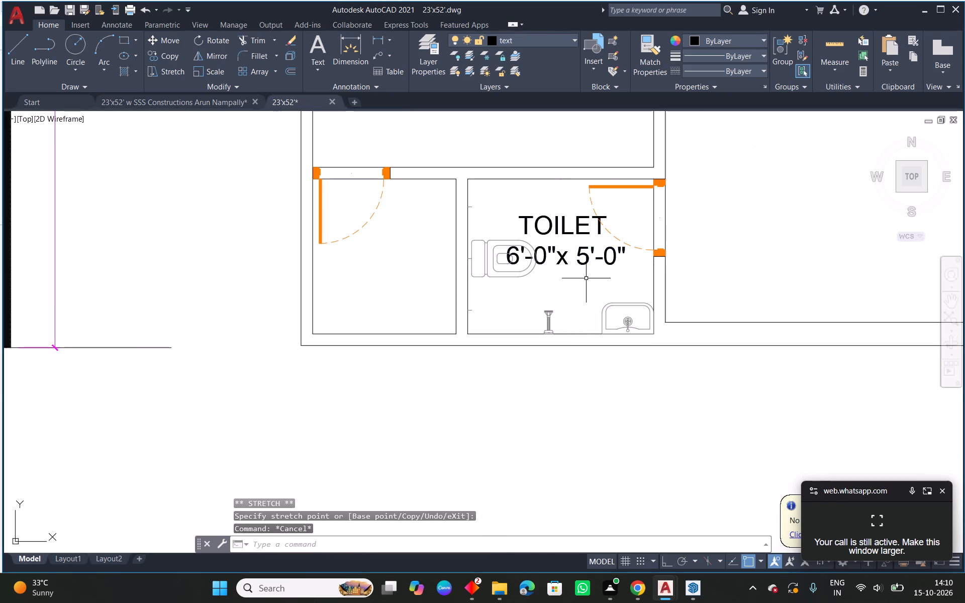
Offset the inner line of the balcony's lower wall outward twice at 1.5" spacing.
scroll(585, 270, down, 2)
middle_drag(273, 323, 399, 327)
scroll(659, 307, up, 1)
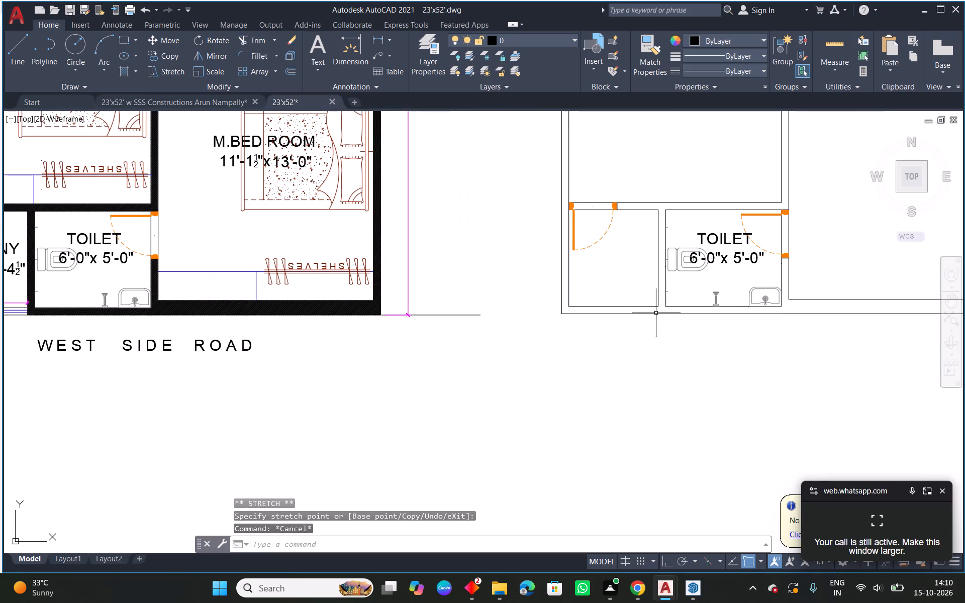
text(o 1.5)
key(space)
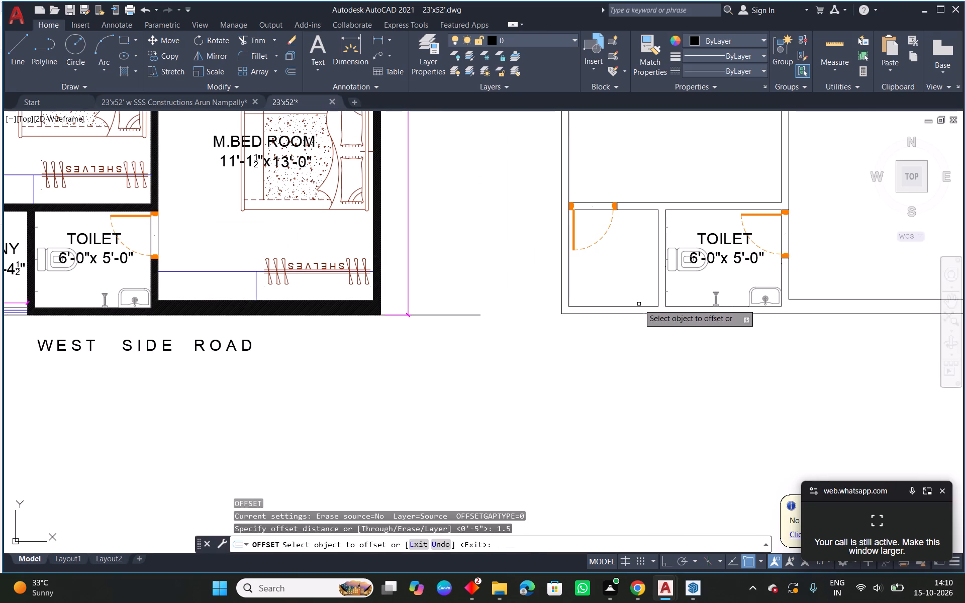
click(638, 306)
click(636, 315)
scroll(636, 315, up, 2)
click(653, 300)
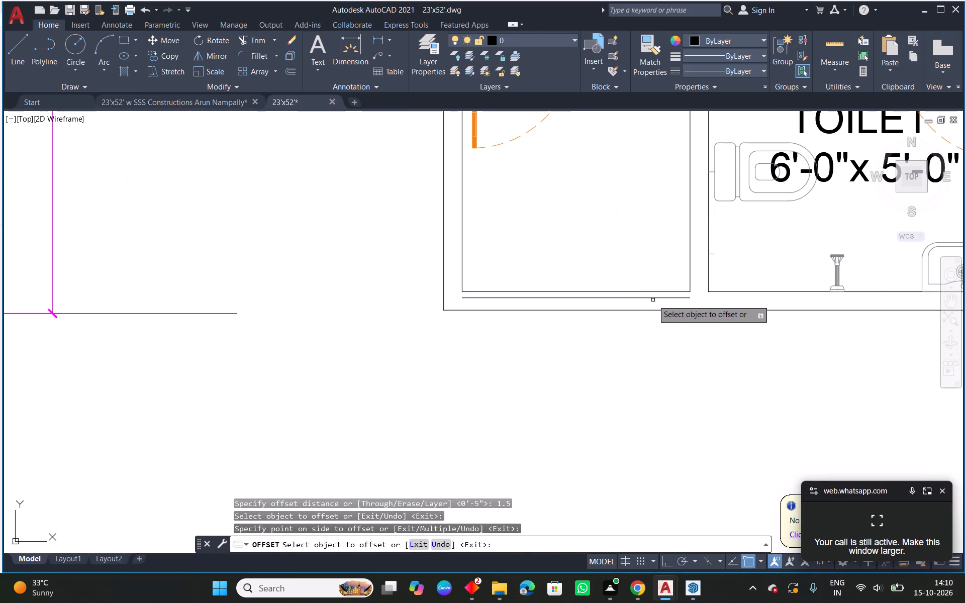
click(652, 298)
click(651, 306)
Offset the inner line of the balcony's outer side wall outward twice at the same 1.5" spacing.
middle_drag(446, 239, 487, 337)
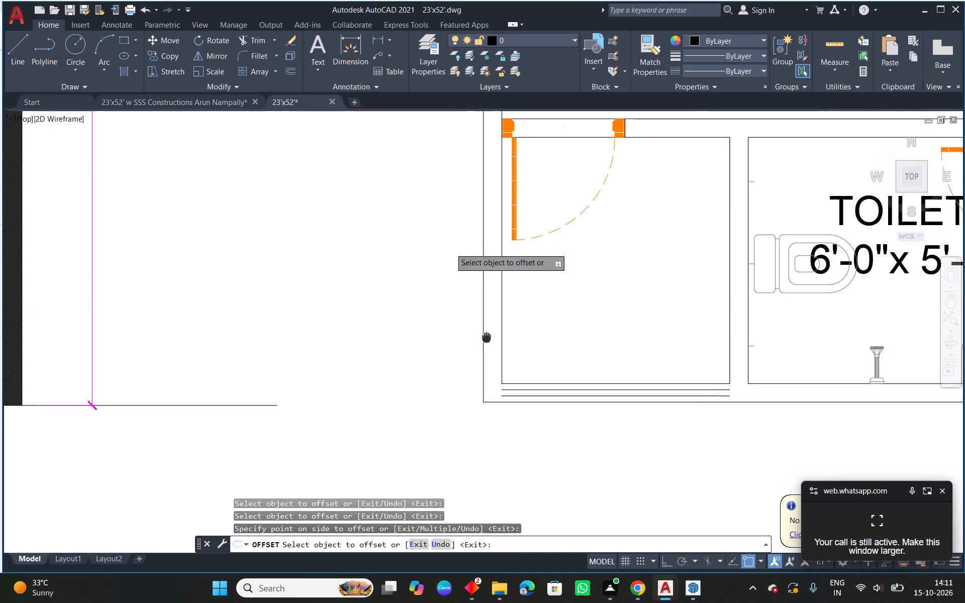
middle_drag(487, 337, 492, 360)
click(507, 335)
click(490, 341)
scroll(500, 334, up, 1)
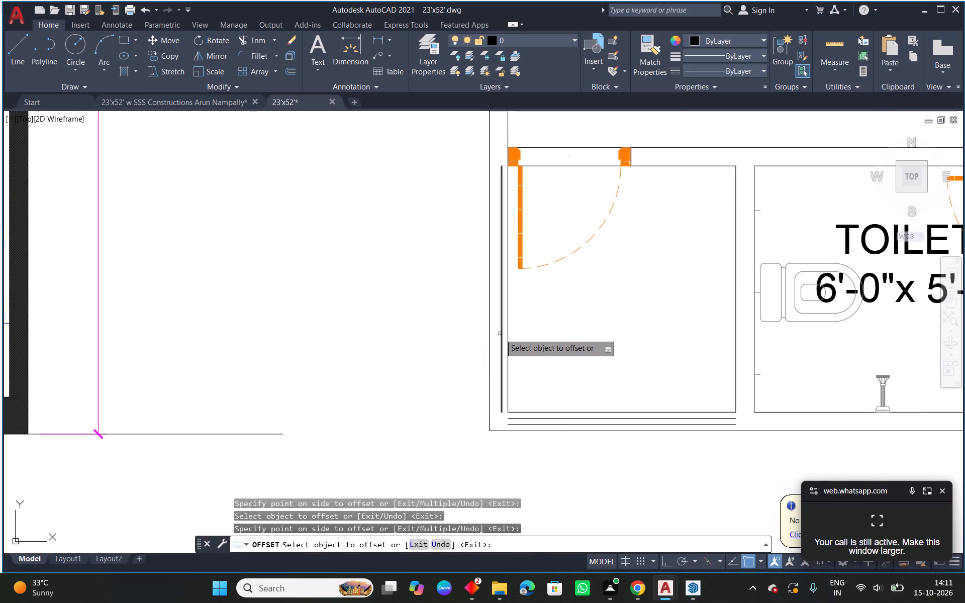
click(502, 333)
click(484, 341)
middle_drag(509, 366, 529, 257)
key(Escape)
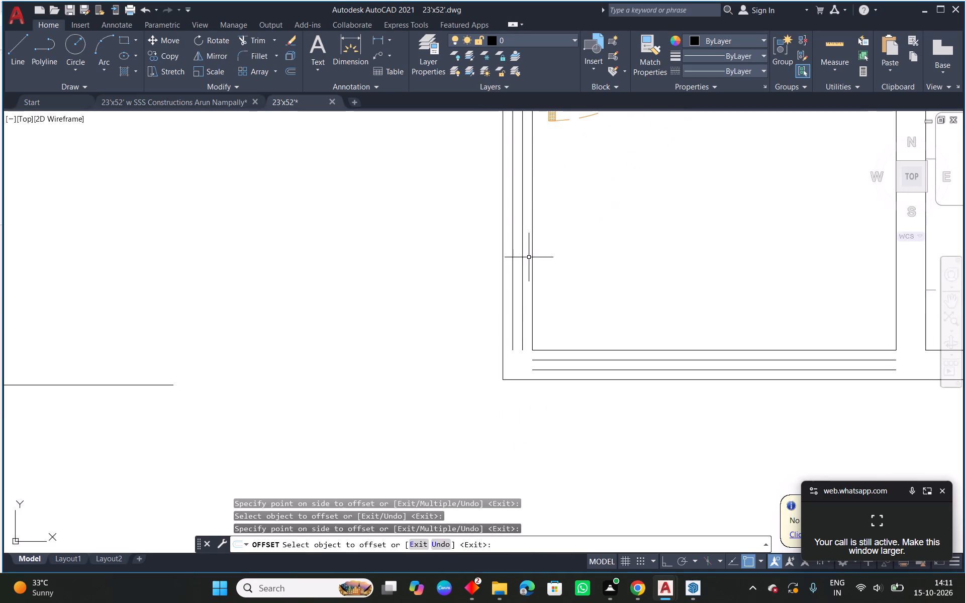
Extend the balcony's inner and offset lines across its lower outer corner to the outer wall lines.
text(ex)
key(space)
scroll(525, 309, up, 3)
drag(524, 315, 450, 313)
scroll(510, 369, down, 3)
middle_drag(529, 398, 536, 356)
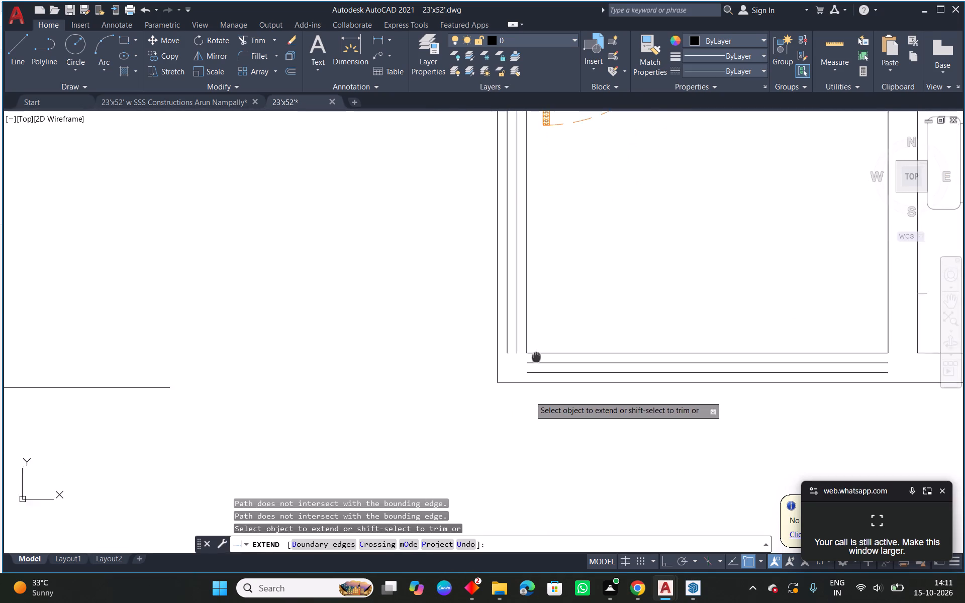
middle_drag(536, 356, 538, 333)
click(532, 339)
click(530, 350)
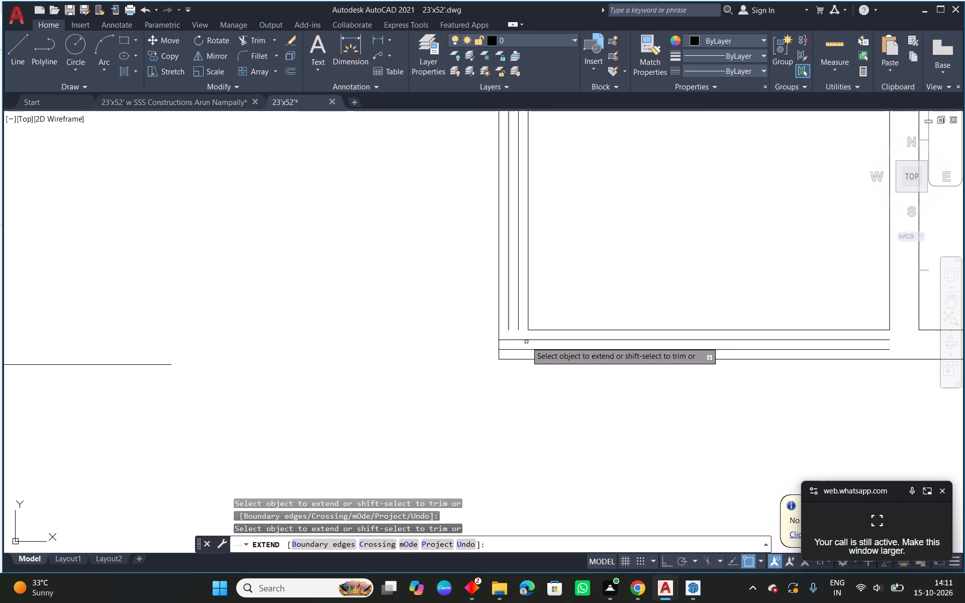
click(518, 324)
click(519, 333)
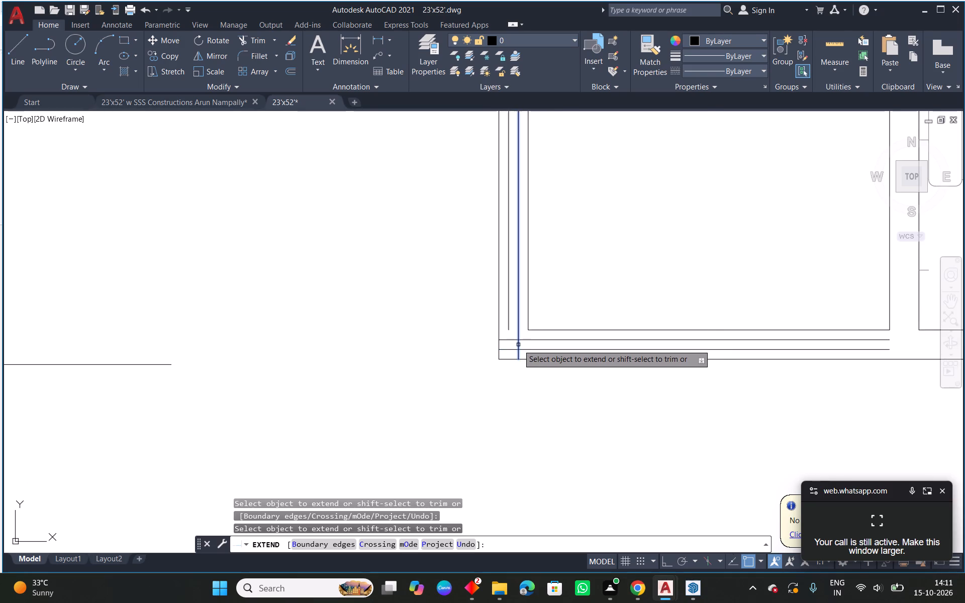
click(518, 345)
click(509, 323)
click(508, 332)
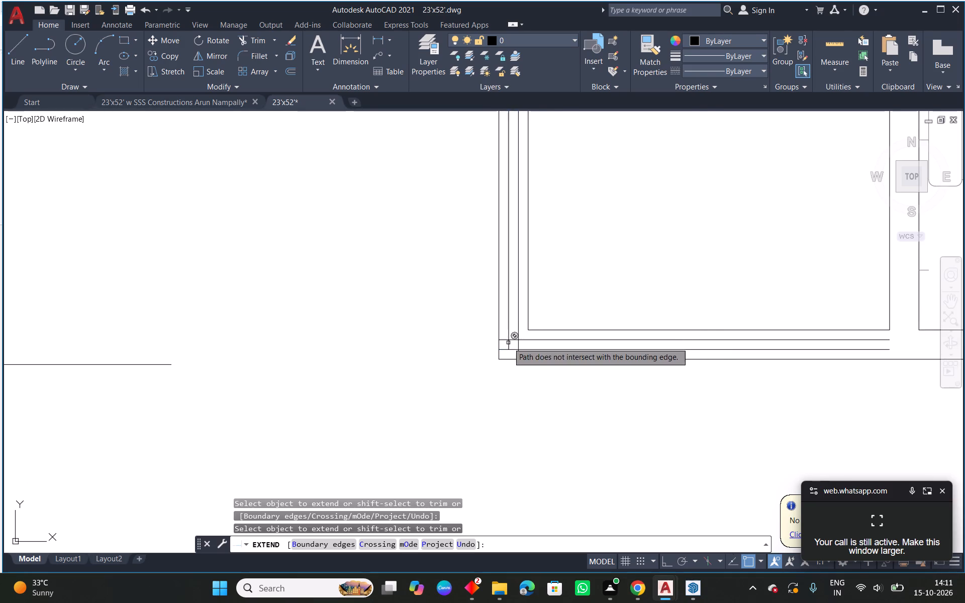
click(508, 343)
click(532, 330)
click(524, 329)
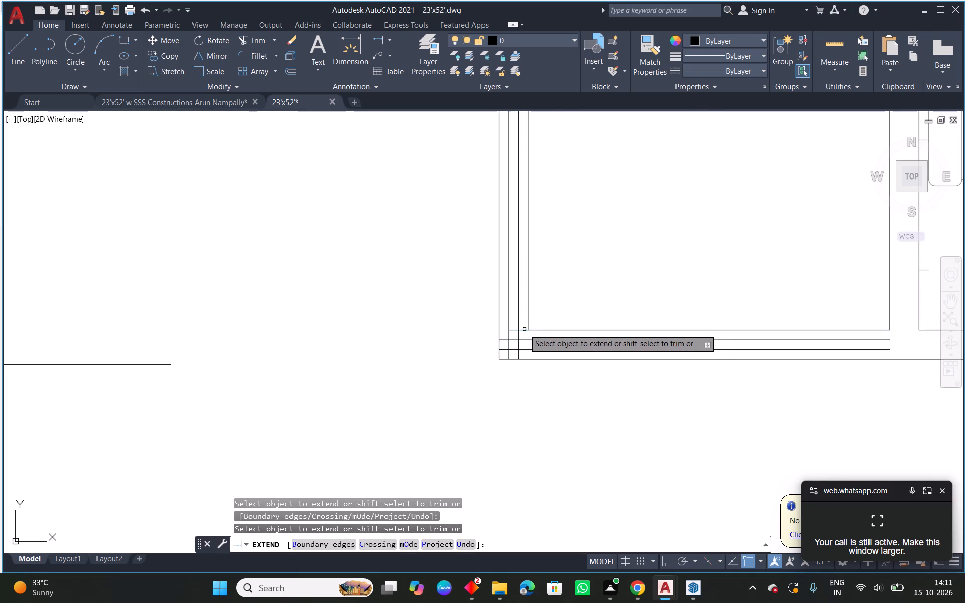
click(514, 330)
click(530, 322)
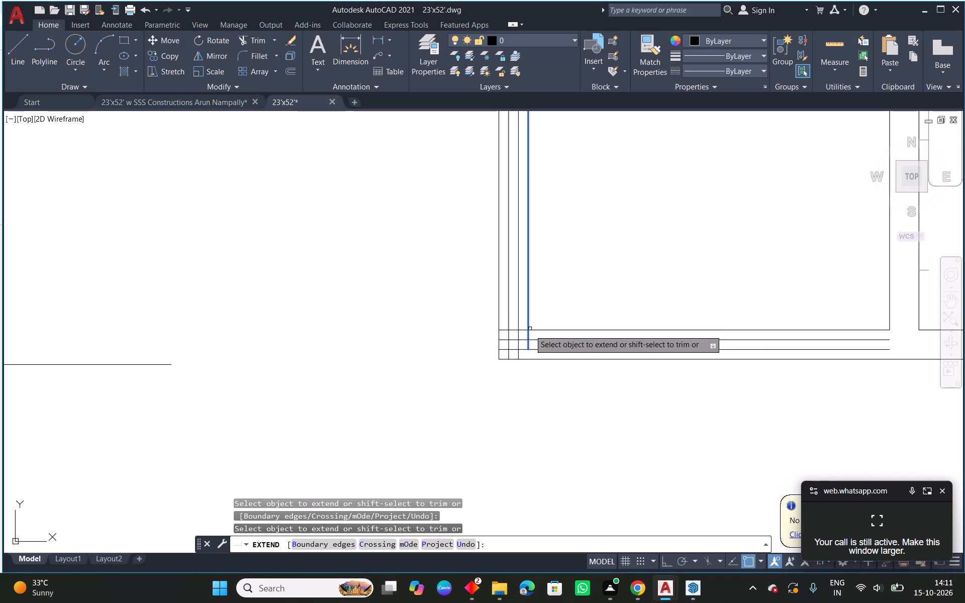
click(528, 334)
click(528, 344)
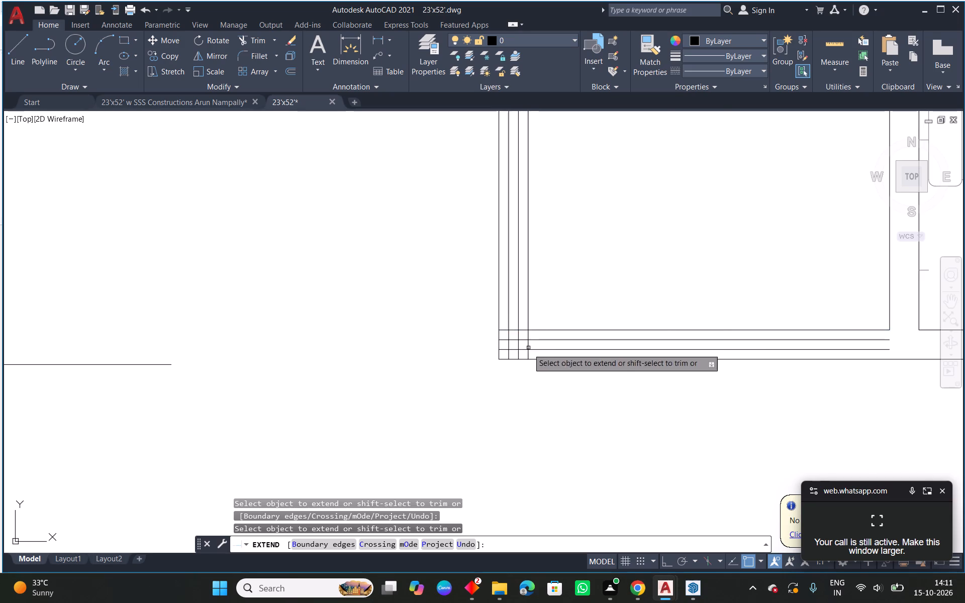
Extend the balcony-side partition line down across the offset lines to the outer wall line.
middle_drag(711, 379, 437, 334)
drag(627, 259, 580, 259)
drag(630, 270, 591, 262)
drag(637, 277, 599, 264)
key(Escape)
Extend the lower line of the balcony door wall across the side offset lines to the outer wall line.
scroll(539, 360, down, 2)
middle_drag(411, 221, 784, 273)
scroll(784, 273, down, 1)
middle_drag(781, 290, 365, 286)
scroll(415, 247, up, 2)
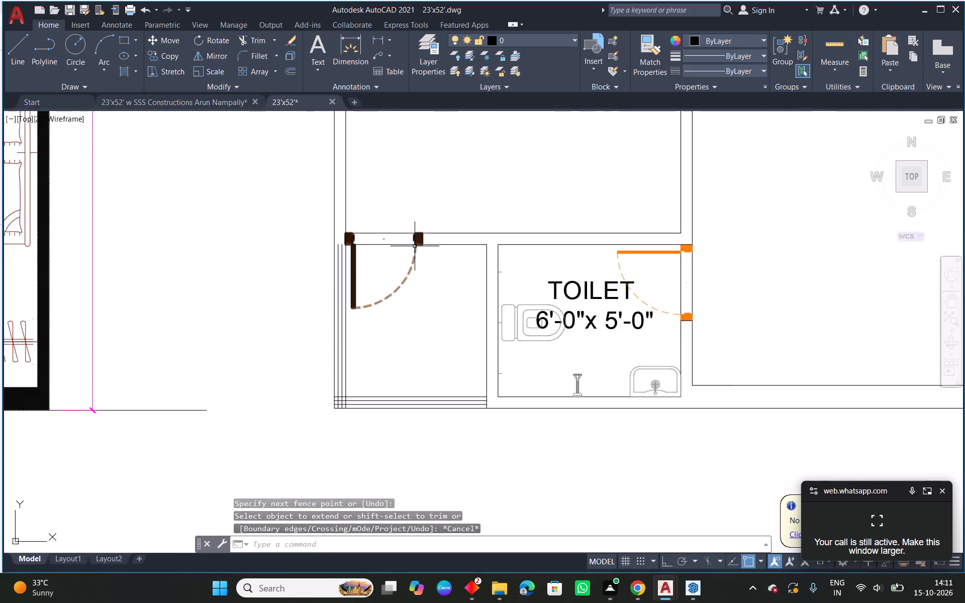
middle_drag(326, 250, 452, 249)
scroll(362, 249, up, 1)
scroll(452, 246, up, 1)
middle_drag(415, 272, 513, 298)
text(ex)
key(space)
drag(539, 294, 531, 242)
drag(537, 290, 529, 232)
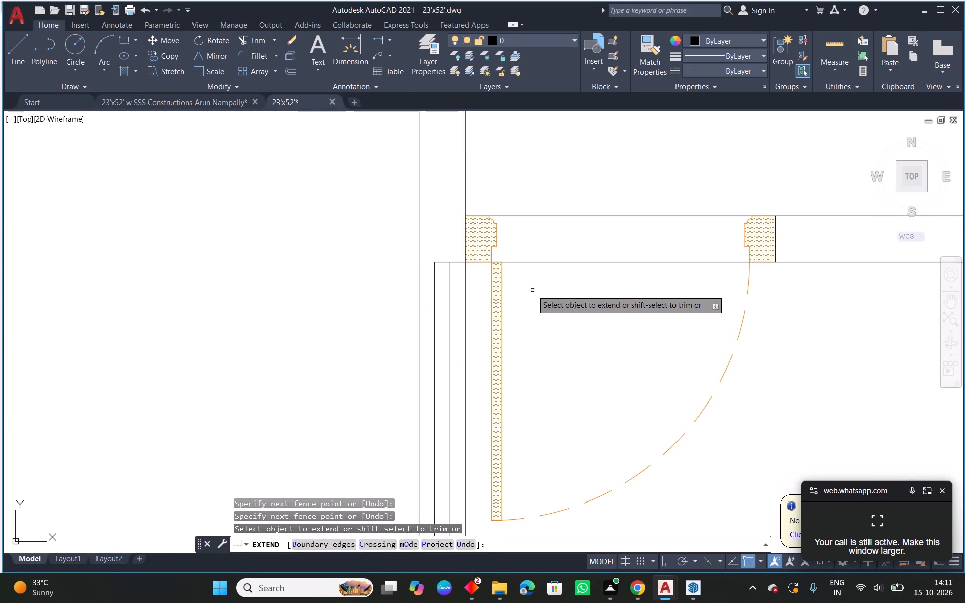
drag(533, 290, 529, 241)
click(557, 281)
key(Escape)
Assign the two middle lines on each of the balcony's outer sides to the layer with blue linework.
scroll(525, 264, down, 3)
middle_drag(563, 365, 556, 260)
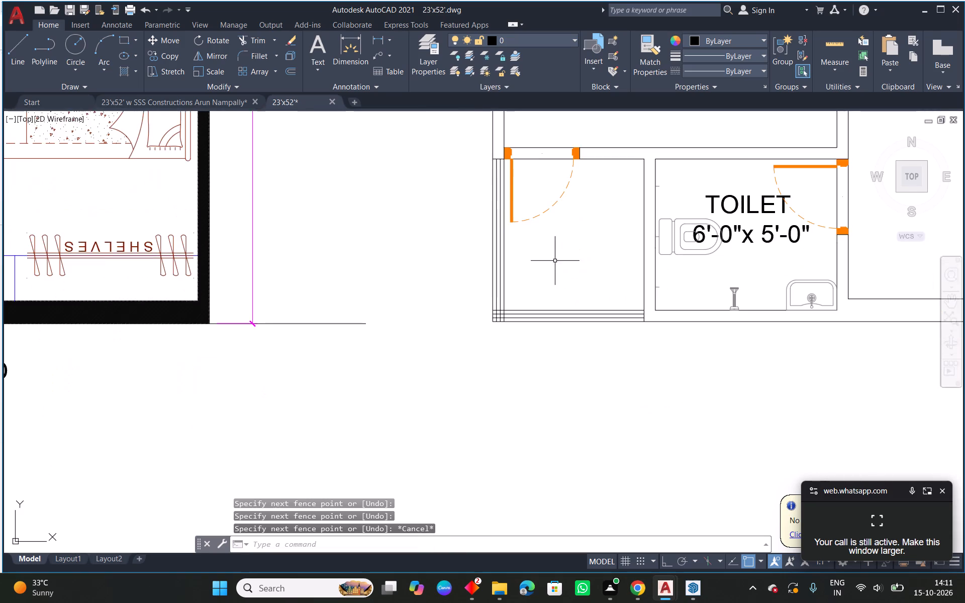
scroll(544, 330, up, 3)
drag(529, 257, 528, 263)
click(525, 281)
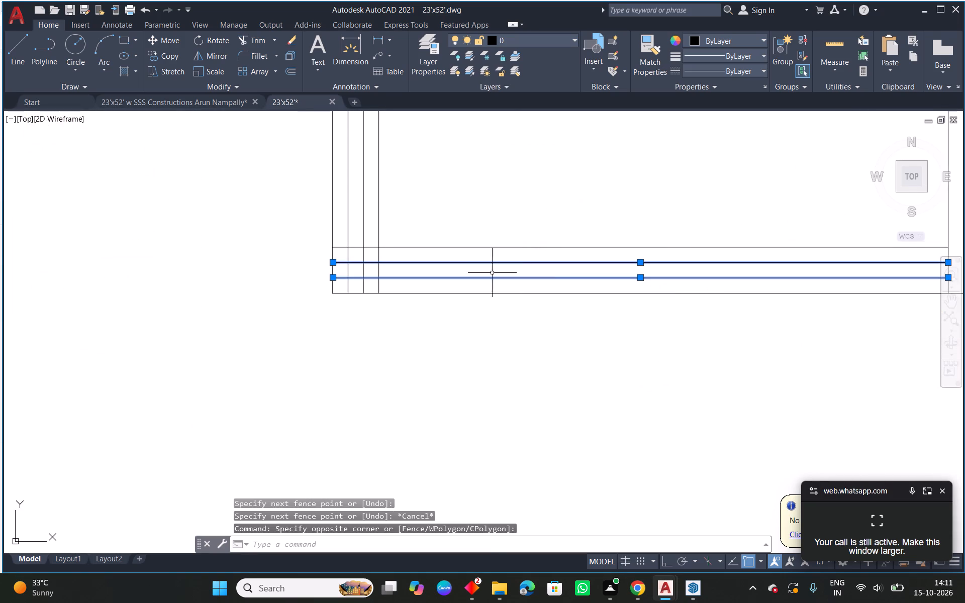
scroll(360, 222, up, 1)
click(372, 220)
click(335, 222)
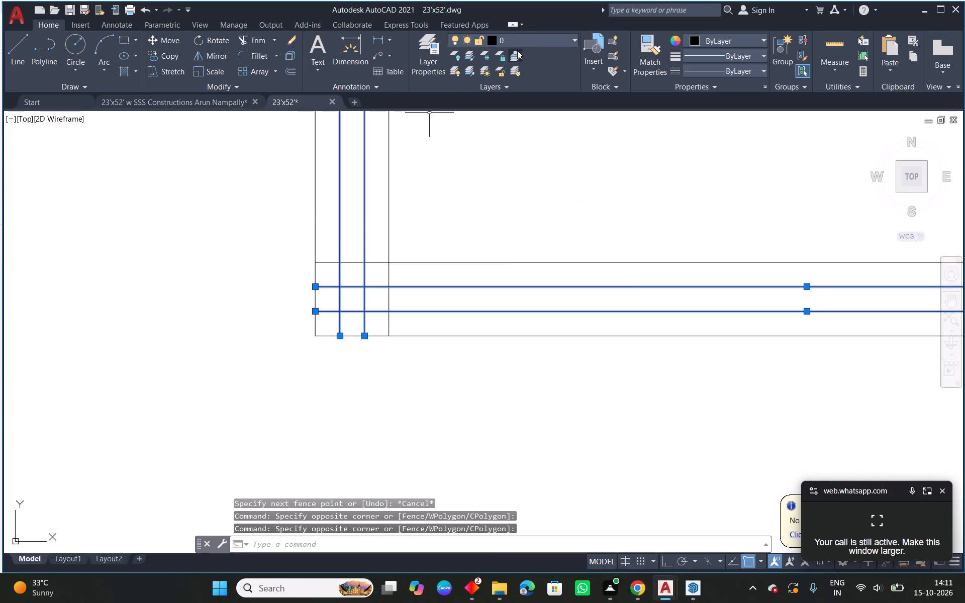
click(529, 44)
click(511, 114)
key(Escape)
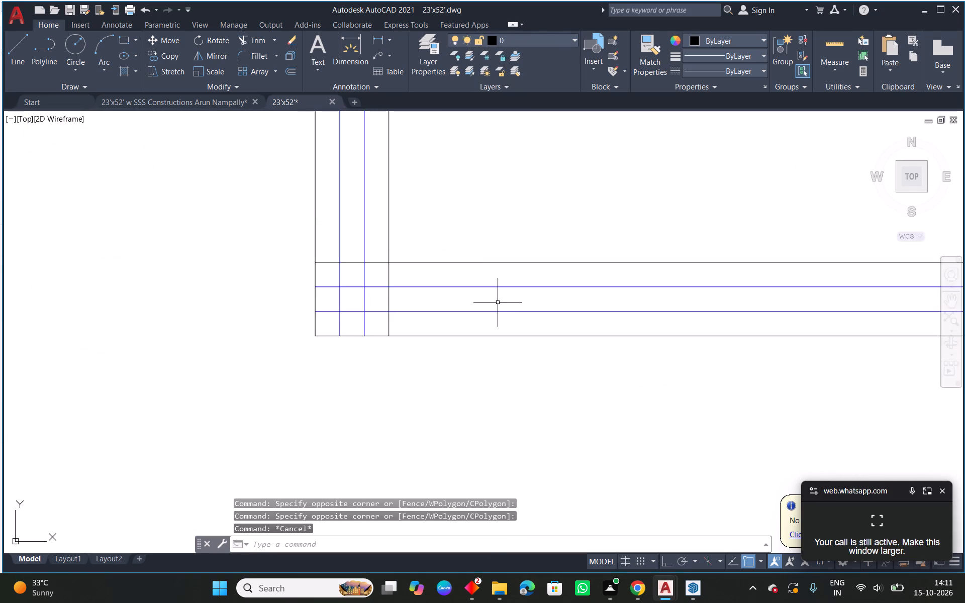
Copy the BALCONY label with its 4'-7½" x 5'-4½" size text from the reference plan into the new plan's balcony.
scroll(498, 303, down, 3)
middle_drag(642, 279, 580, 309)
scroll(578, 309, down, 2)
middle_drag(380, 329, 613, 298)
click(186, 250)
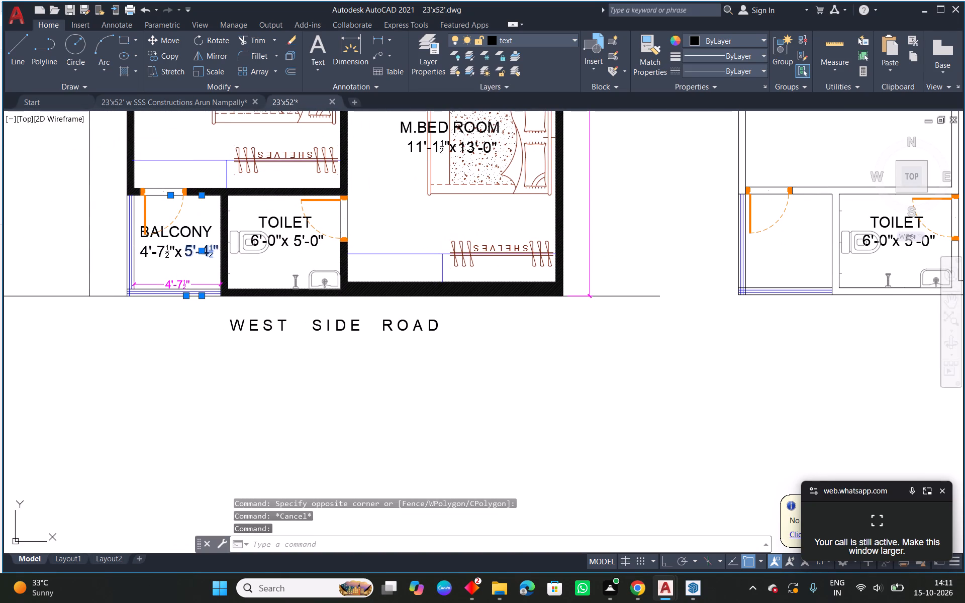
click(168, 253)
text(co)
key(space)
click(167, 254)
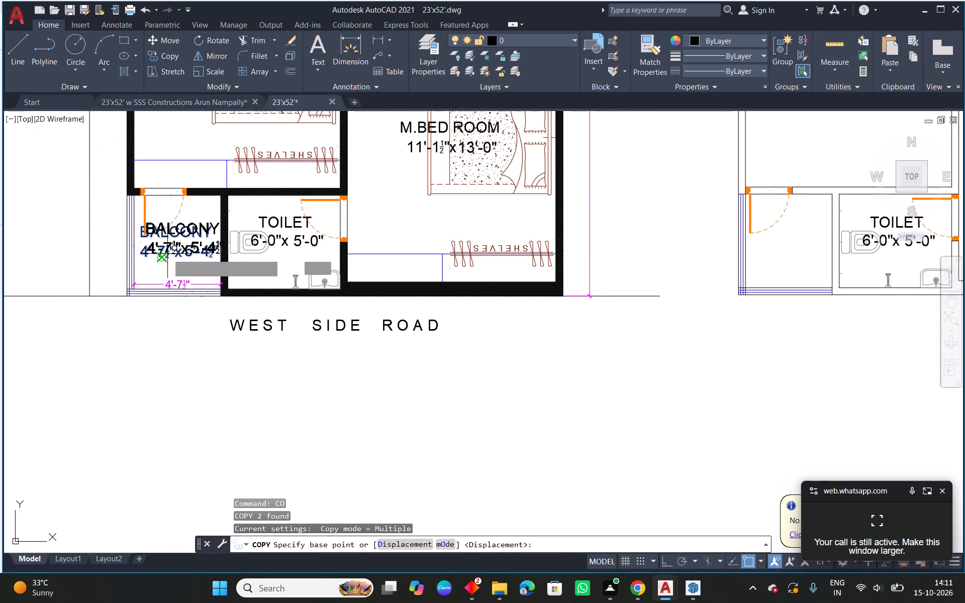
middle_drag(704, 331, 421, 322)
scroll(499, 237, up, 3)
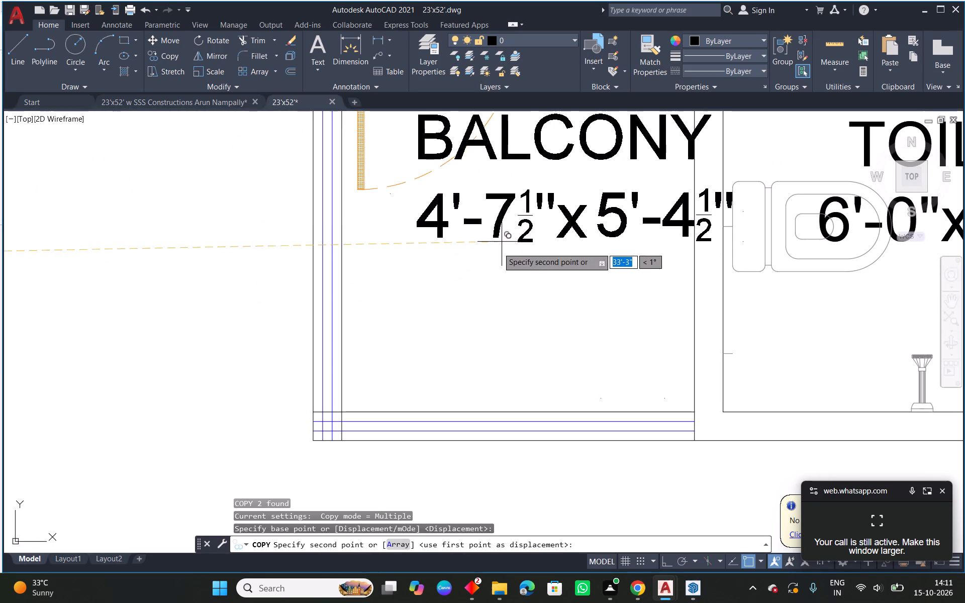
click(455, 293)
key(Escape)
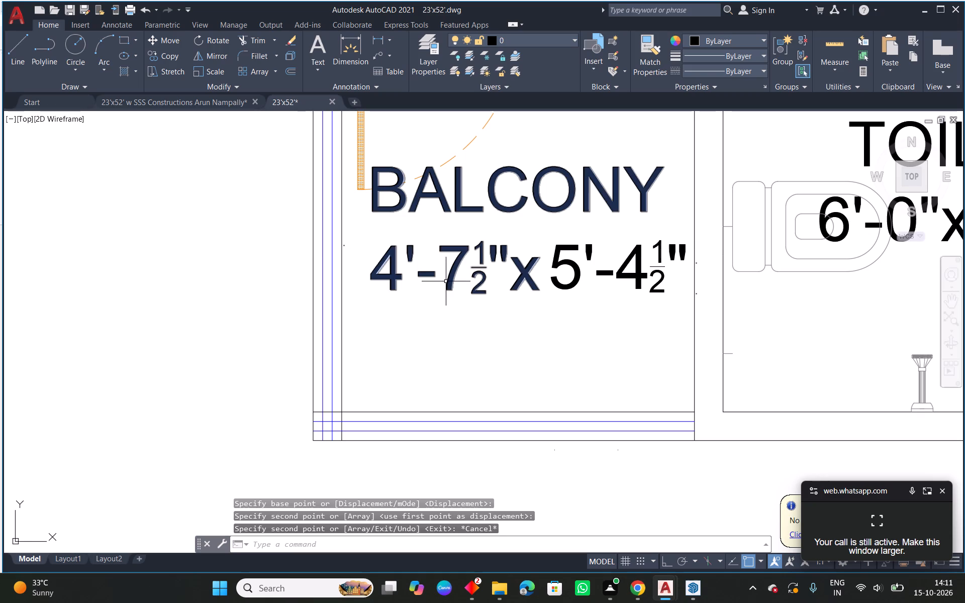
Snap both ends of the copied balcony width dimension to the balcony's inner side wall lines, giving 4'-7½".
click(446, 281)
scroll(322, 253, up, 2)
click(375, 232)
click(367, 264)
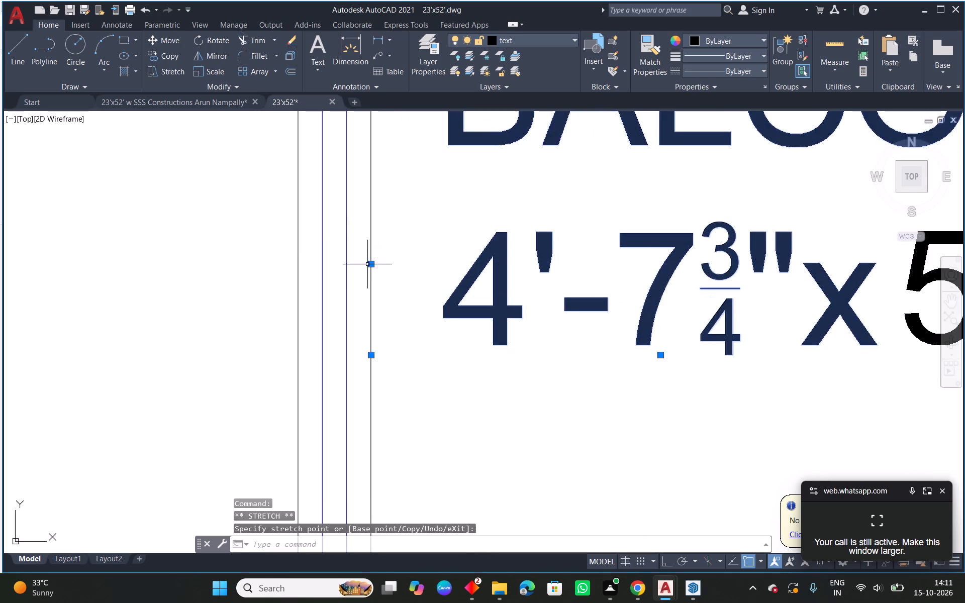
scroll(403, 285, down, 3)
middle_drag(499, 311, 391, 297)
scroll(520, 276, up, 3)
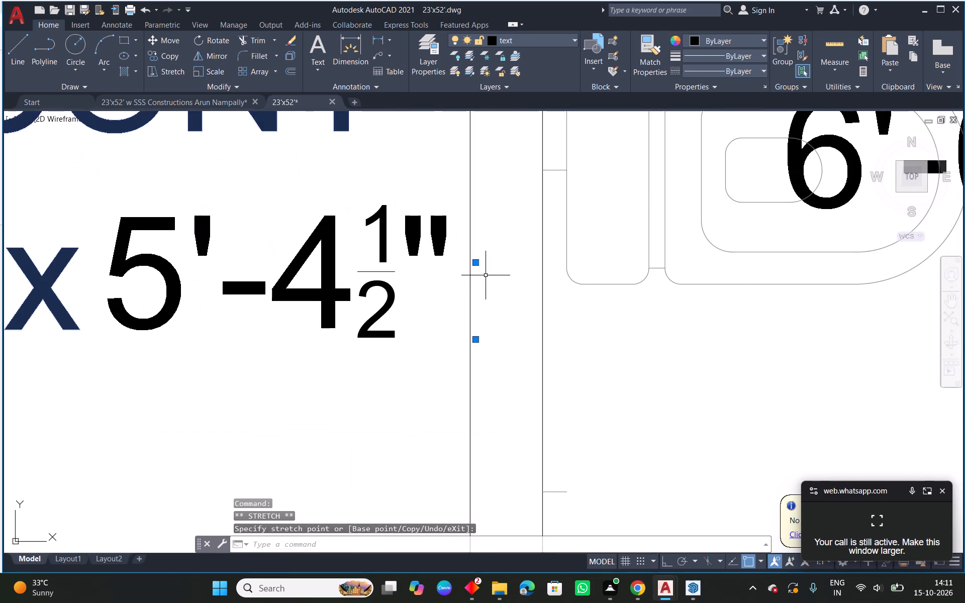
click(475, 262)
click(469, 284)
scroll(484, 304, down, 2)
middle_drag(400, 324, 471, 314)
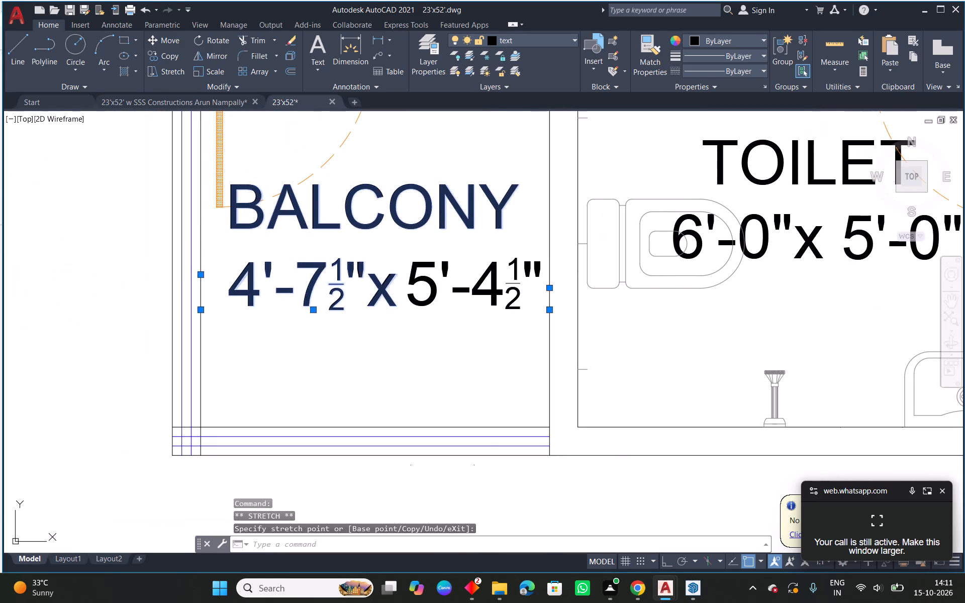
key(Escape)
Snap the ends of the copied balcony depth dimension to the balcony's upper and lower inner wall lines, giving 5'-0".
click(431, 297)
middle_drag(473, 286, 470, 360)
middle_drag(416, 186, 427, 254)
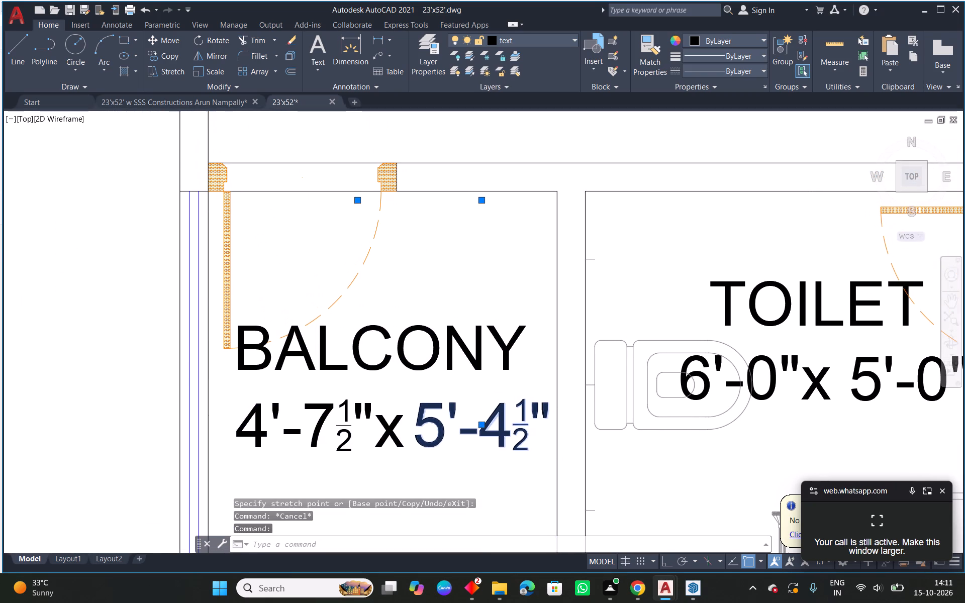
drag(359, 203, 364, 203)
click(428, 188)
scroll(440, 217, down, 2)
middle_drag(481, 327, 491, 306)
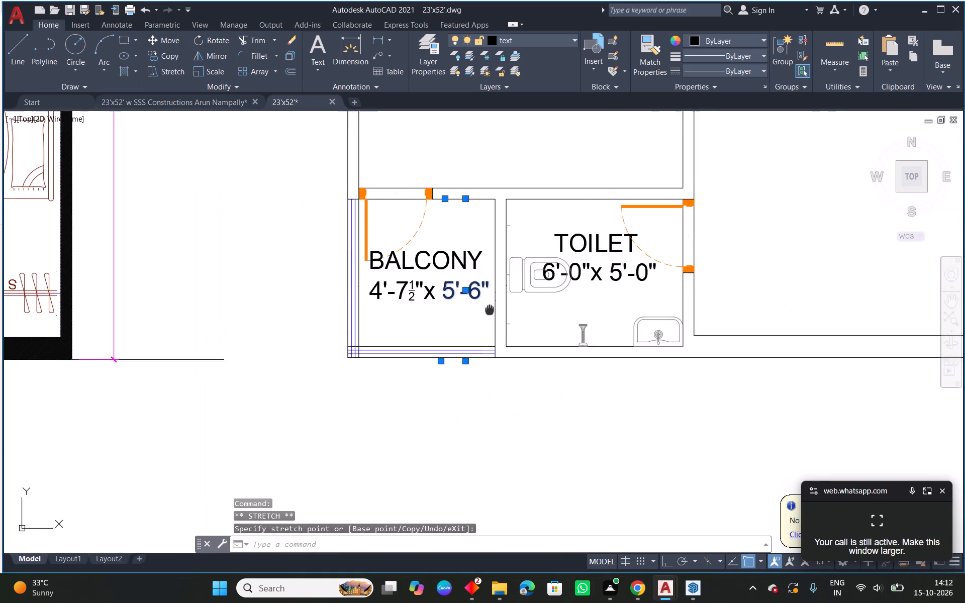
middle_drag(491, 306, 498, 280)
scroll(455, 324, up, 2)
click(442, 330)
click(451, 291)
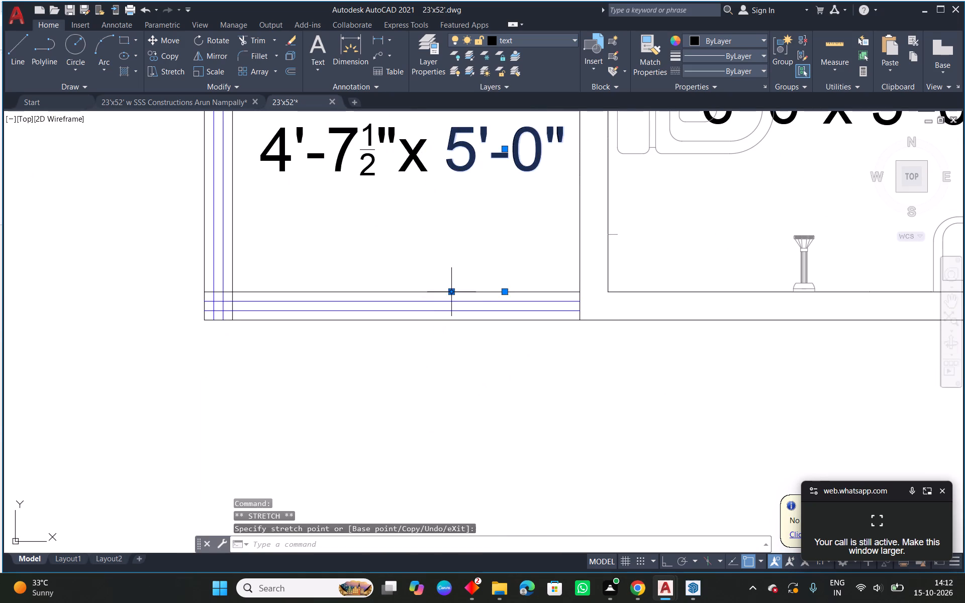
scroll(510, 295, down, 2)
key(Escape)
Move the reference C.BED ROOM shelves symbol down from the wardrobe front line to inside the wardrobe space.
middle_drag(520, 232, 514, 318)
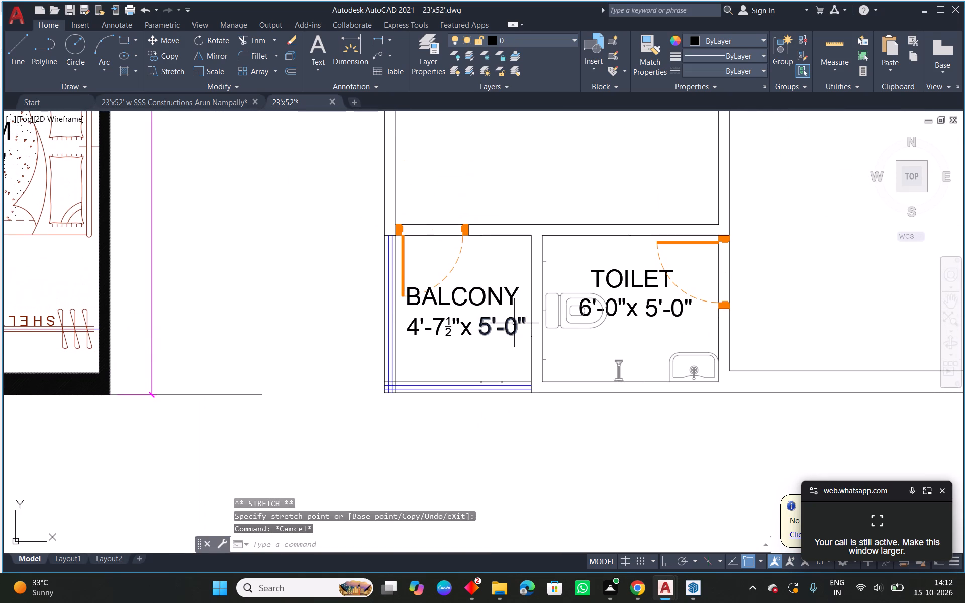
scroll(591, 295, down, 2)
middle_drag(599, 289, 591, 315)
scroll(182, 286, up, 1)
click(240, 287)
scroll(280, 283, up, 1)
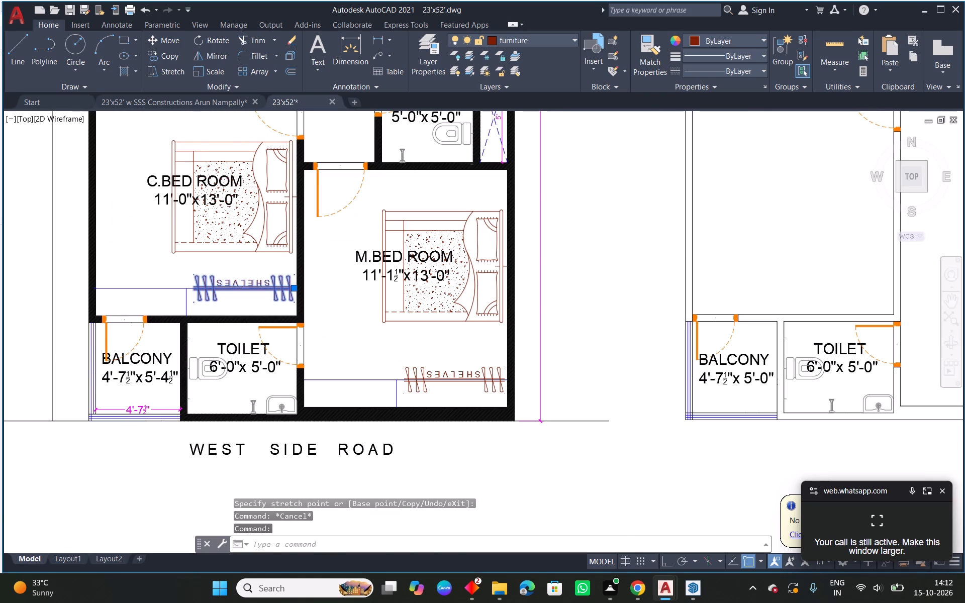
scroll(280, 283, up, 1)
click(314, 296)
click(312, 326)
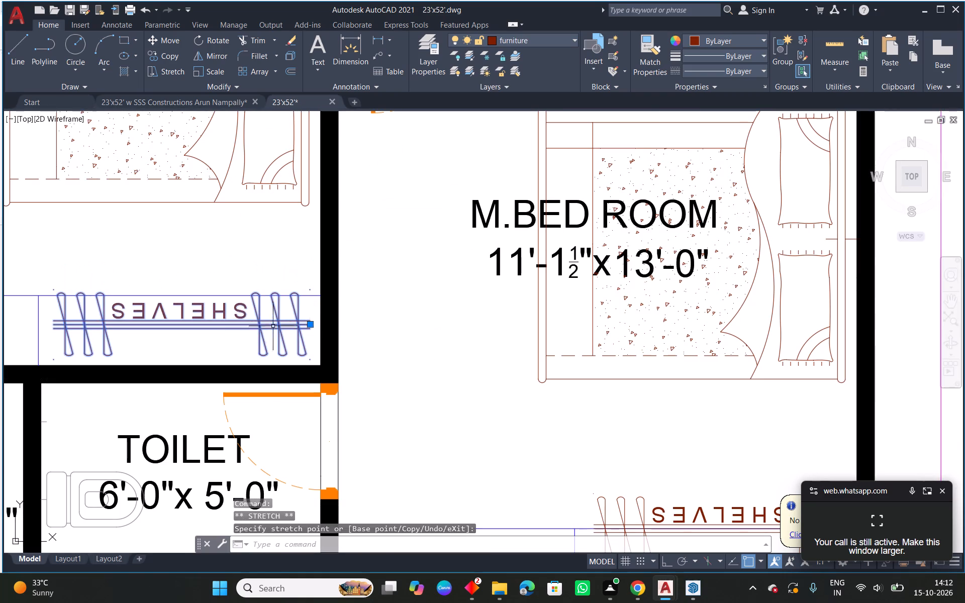
key(Escape)
Copy the reference C.BED ROOM shelves symbol, wardrobe front line and divider line to the wall above the new plan's balcony and toilet.
middle_drag(218, 322, 399, 284)
drag(268, 230, 262, 237)
key(Escape)
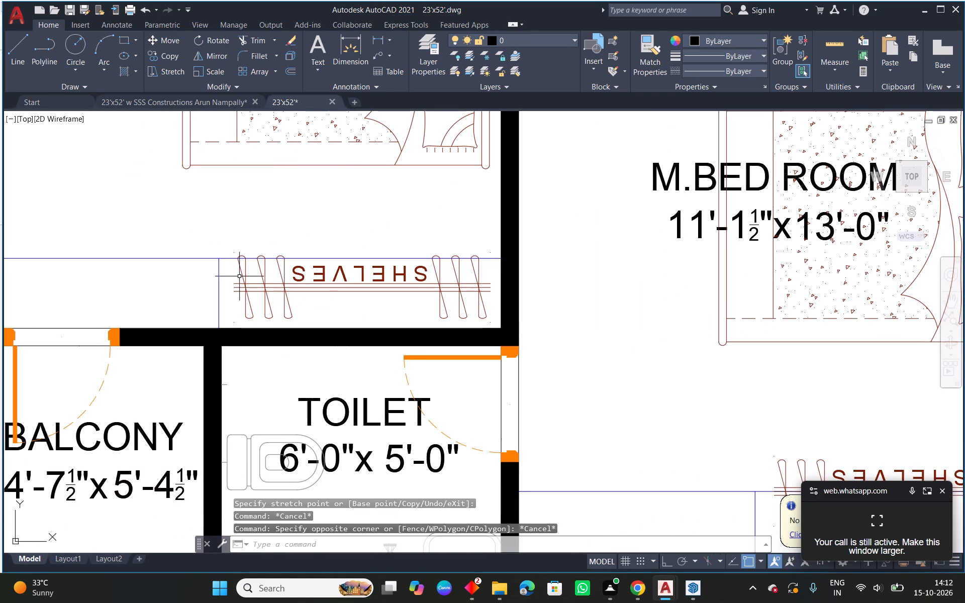
click(245, 272)
click(222, 273)
click(208, 252)
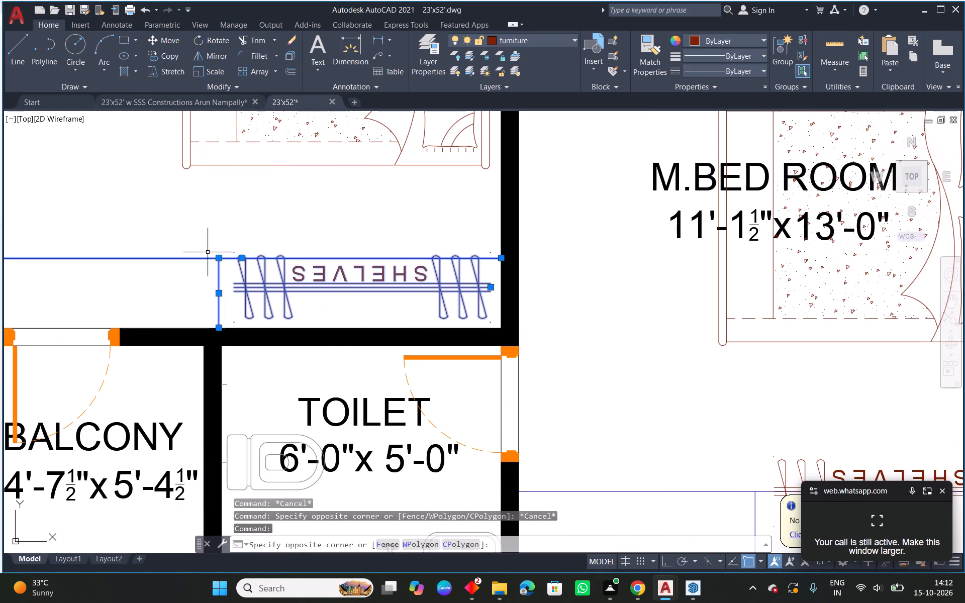
scroll(281, 306, down, 2)
text(co)
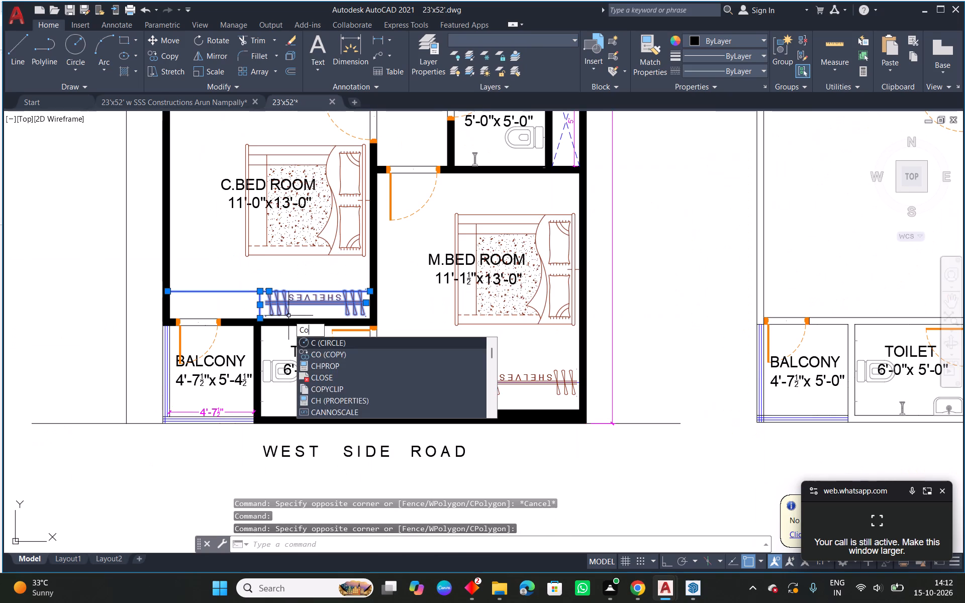
key(space)
click(256, 318)
middle_drag(640, 286, 188, 258)
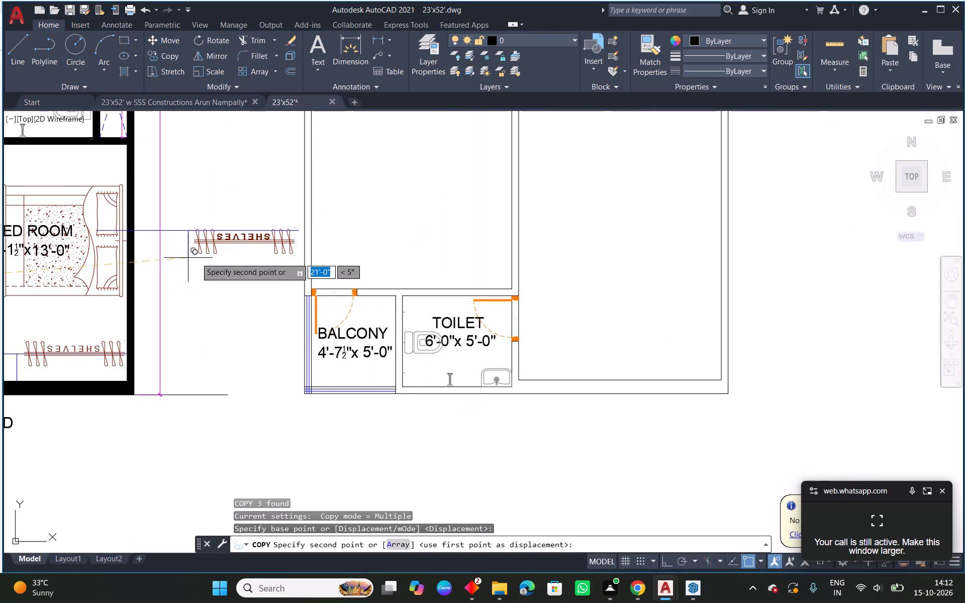
scroll(478, 253, up, 1)
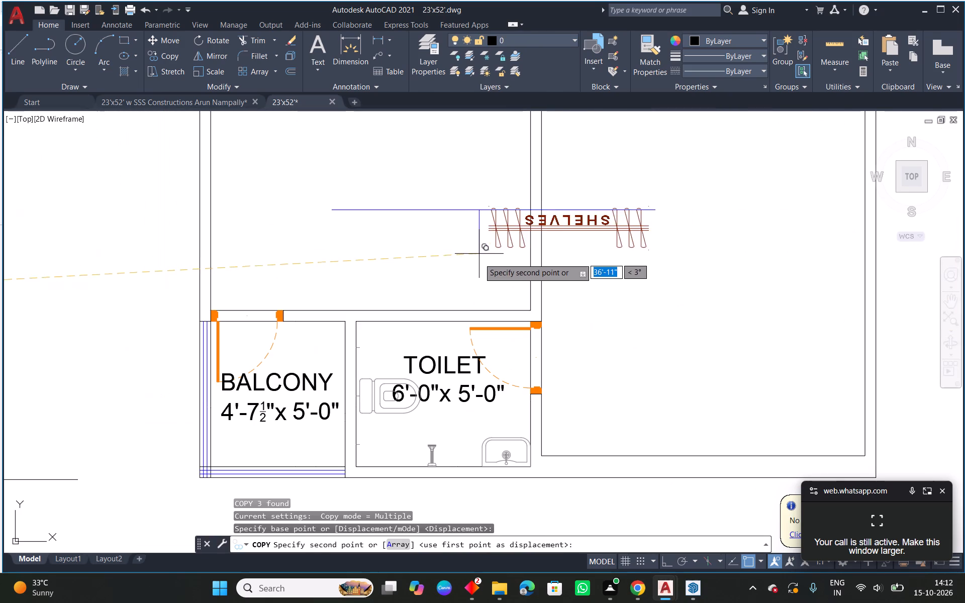
click(354, 310)
key(Escape)
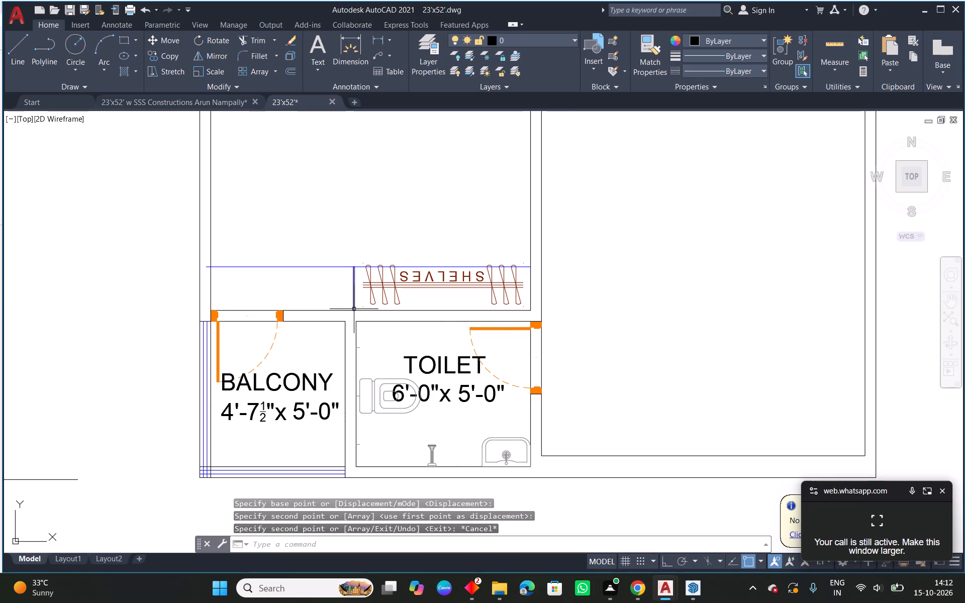
key(Escape)
Adjust the position of the copied shelves symbol within the new plan's wardrobe space by its end point.
scroll(349, 293, up, 2)
middle_drag(481, 289, 428, 304)
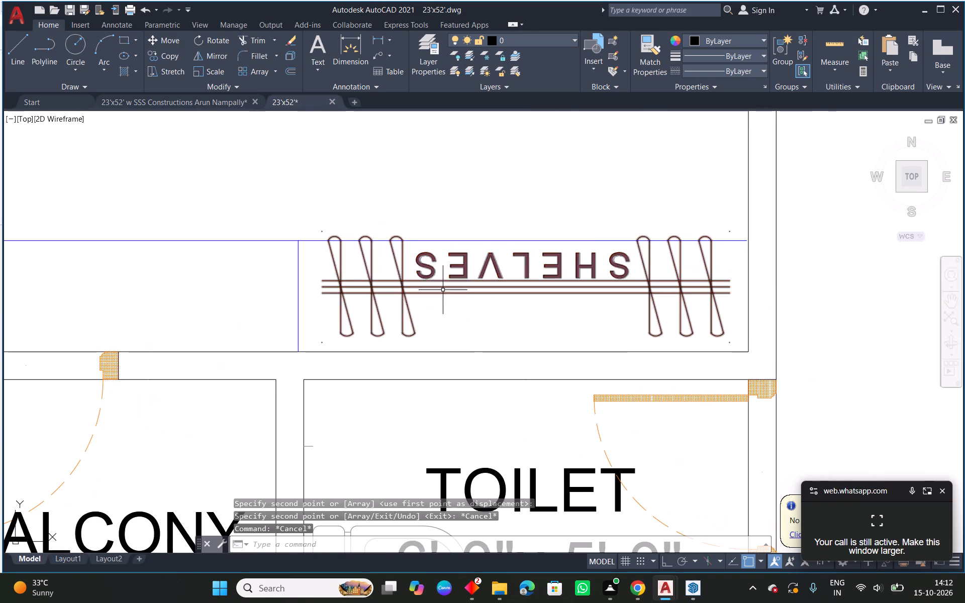
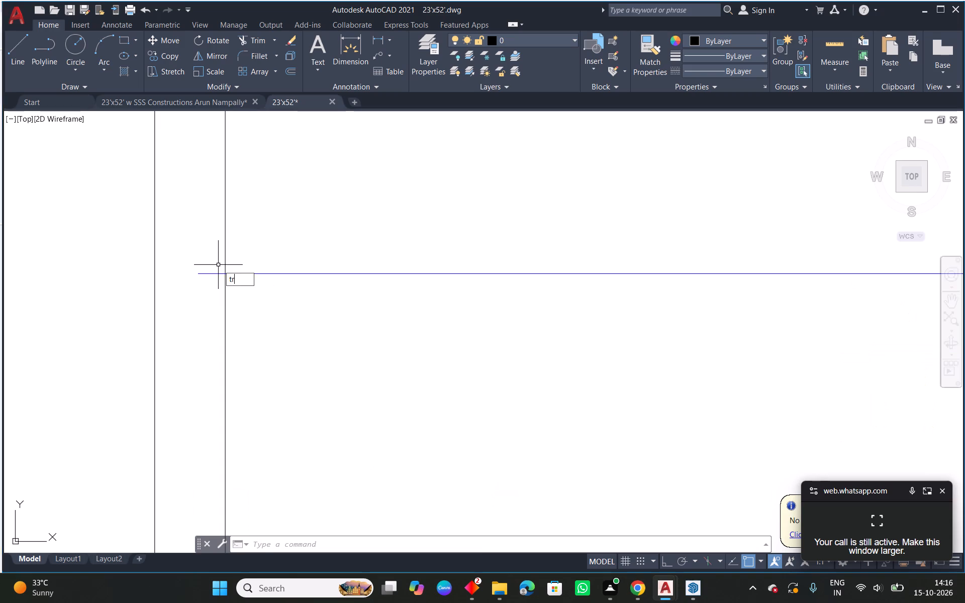
Trim the overhanging end of the blue shelf line at the inner face of the C.BED ROOM wall in the second plan.
key(space)
key(space)
click(215, 273)
scroll(277, 258, down, 4)
key(Escape)
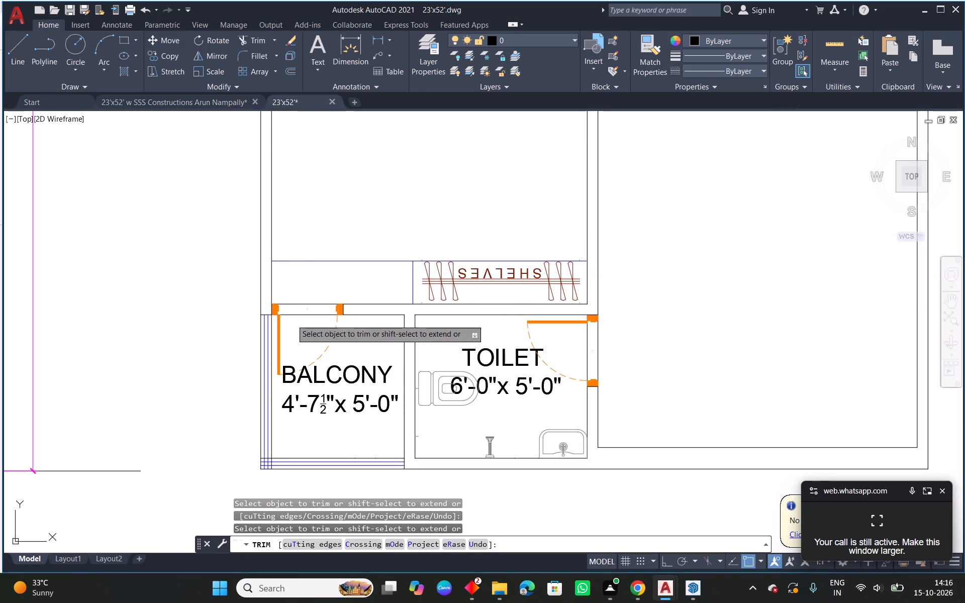
Copy the C.BED ROOM bed with its room label and 11'-0"x13'-0" size text from the original plan into the second plan's matching room.
scroll(314, 279, down, 3)
middle_drag(408, 284, 410, 320)
scroll(152, 280, up, 1)
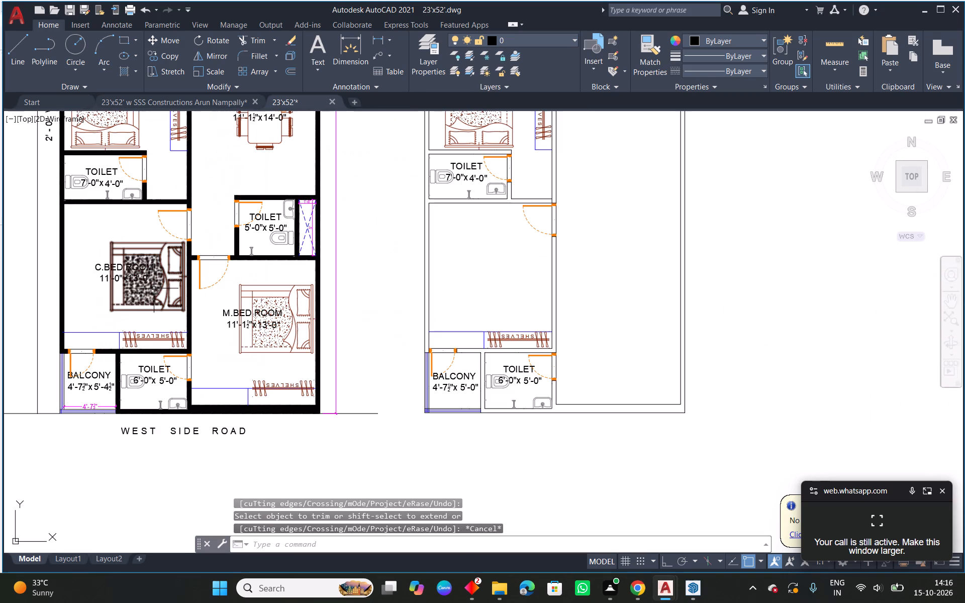
click(153, 298)
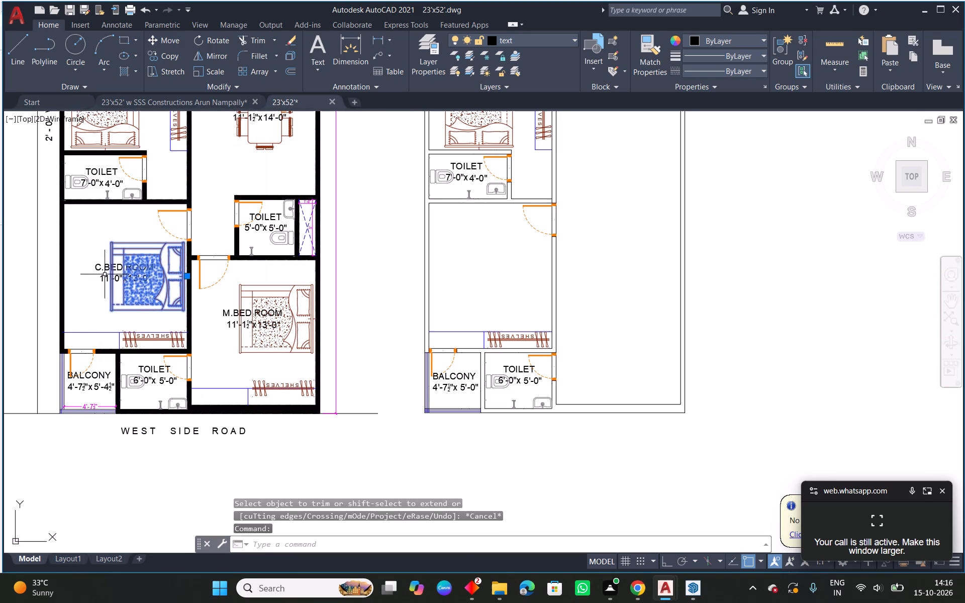
click(99, 272)
scroll(134, 280, up, 1)
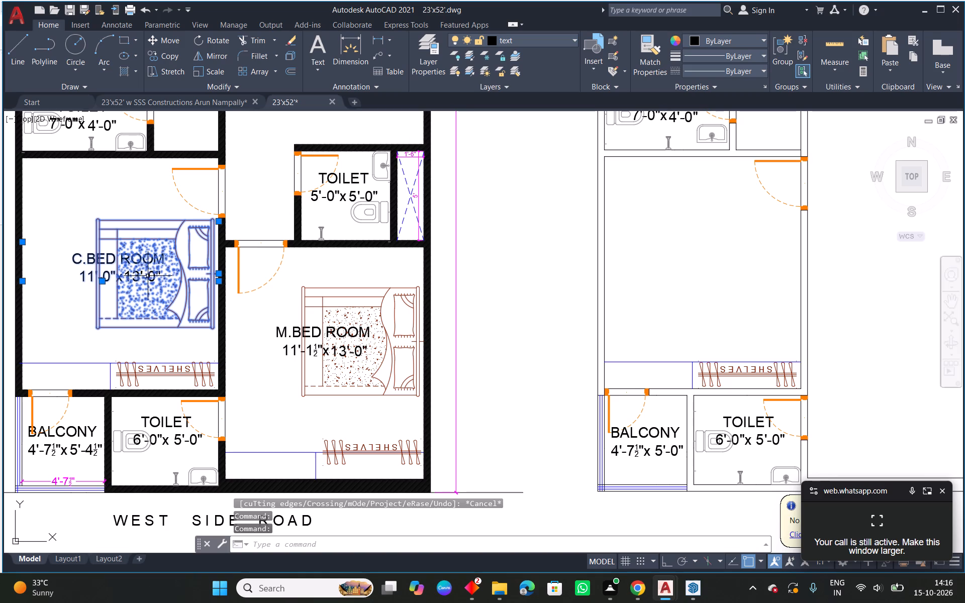
click(151, 273)
click(150, 274)
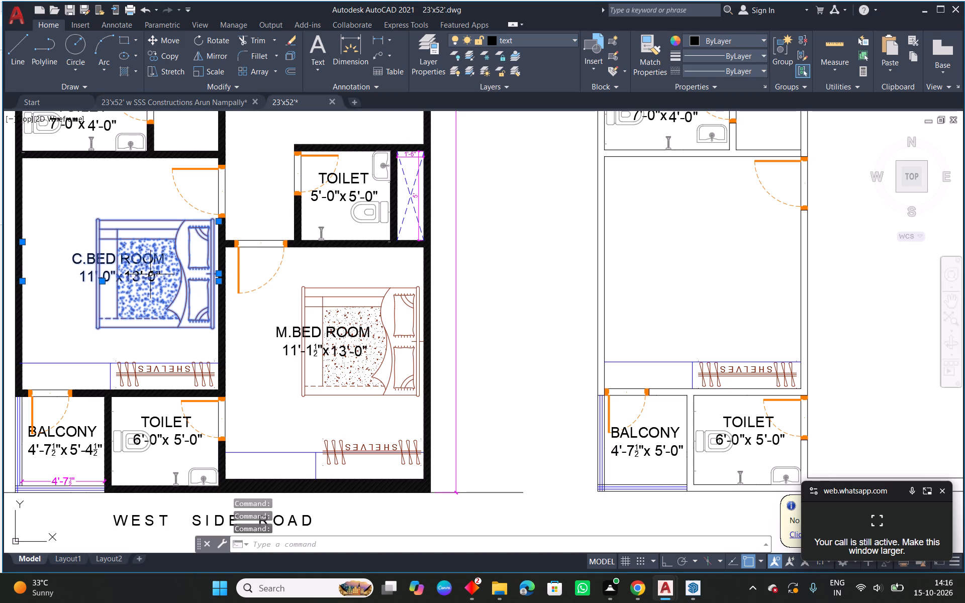
scroll(132, 276, up, 3)
click(148, 273)
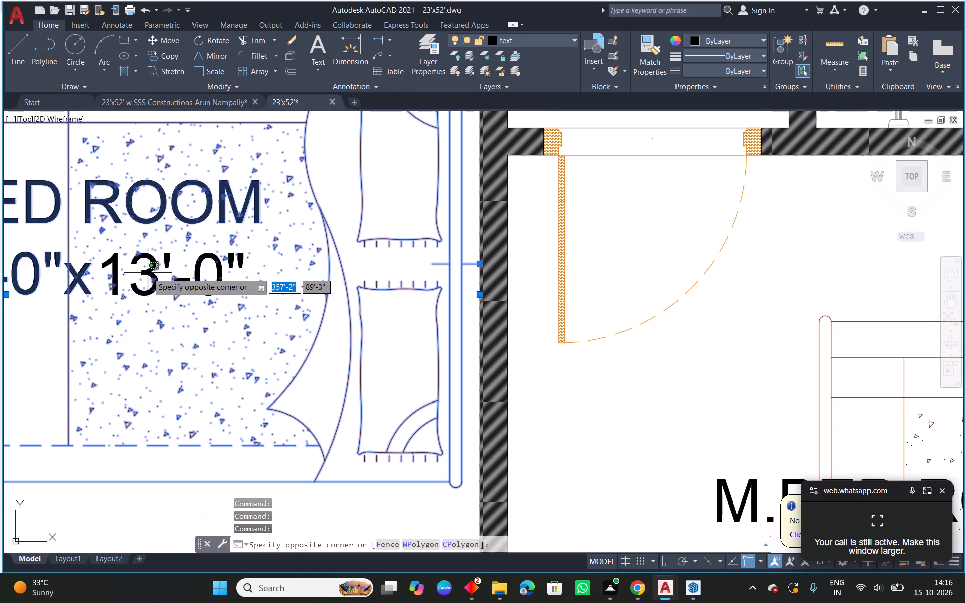
click(133, 280)
scroll(241, 275, down, 3)
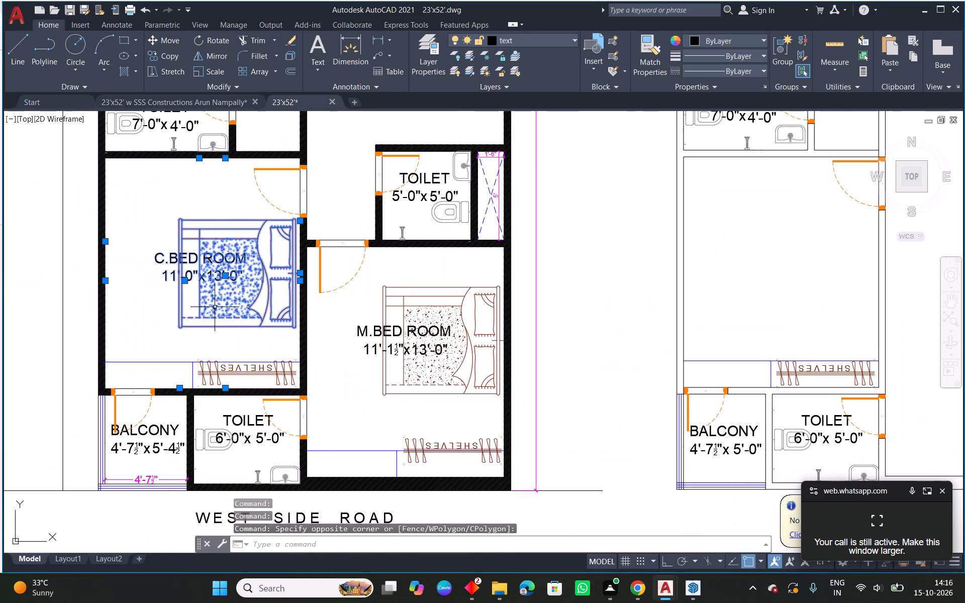
text(co)
key(space)
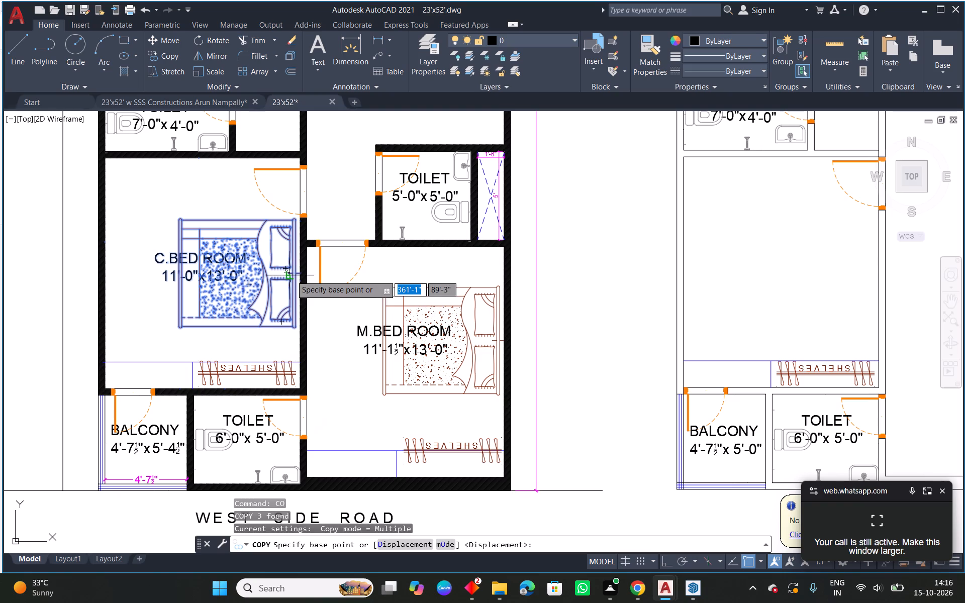
click(301, 274)
middle_drag(690, 302, 530, 288)
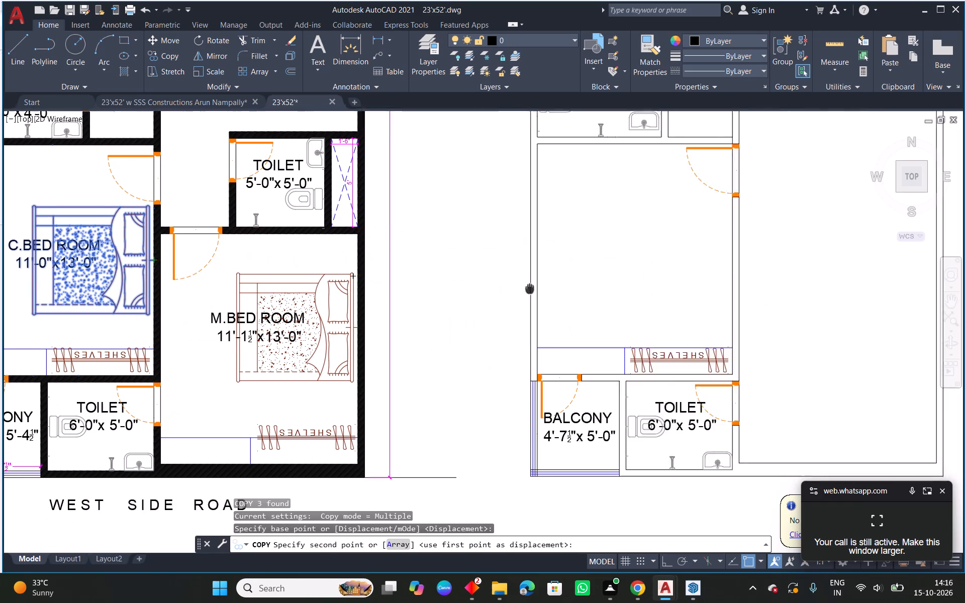
middle_drag(530, 288, 369, 287)
click(556, 260)
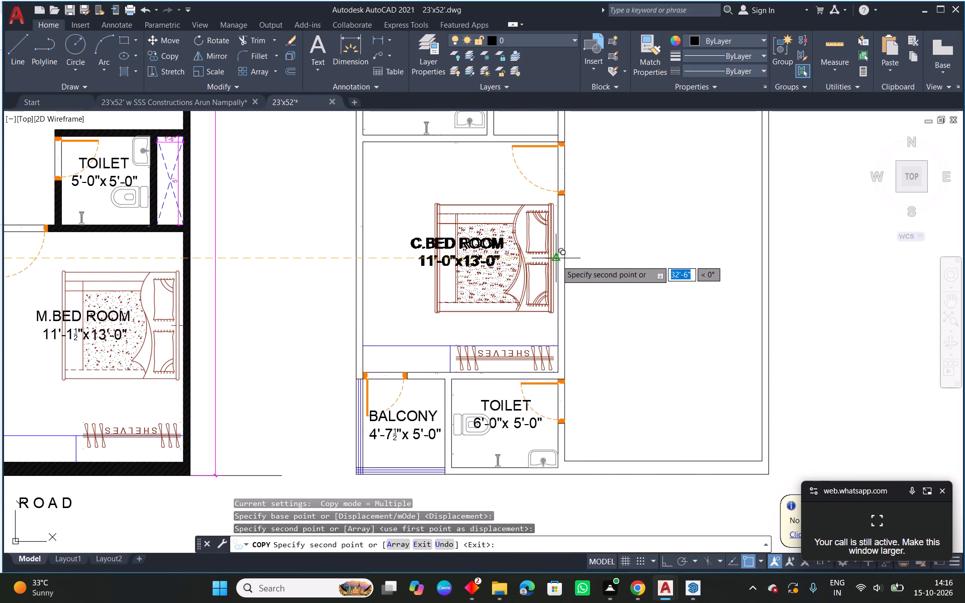
key(Escape)
Stretch both extension origins of the copied C.BED ROOM width dimension along the inner faces of the side walls, closer to its text.
click(422, 262)
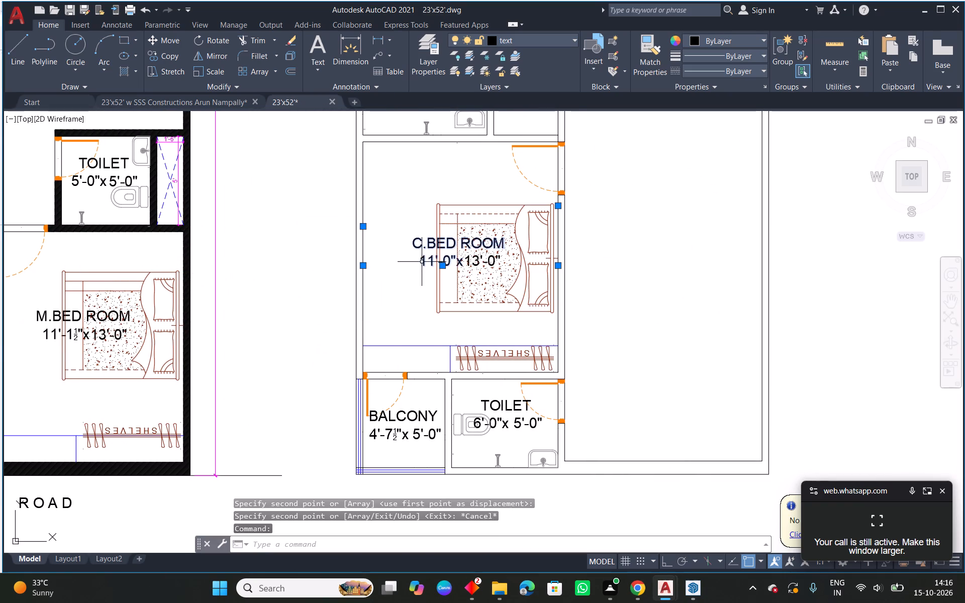
scroll(370, 237, up, 2)
click(347, 212)
click(346, 282)
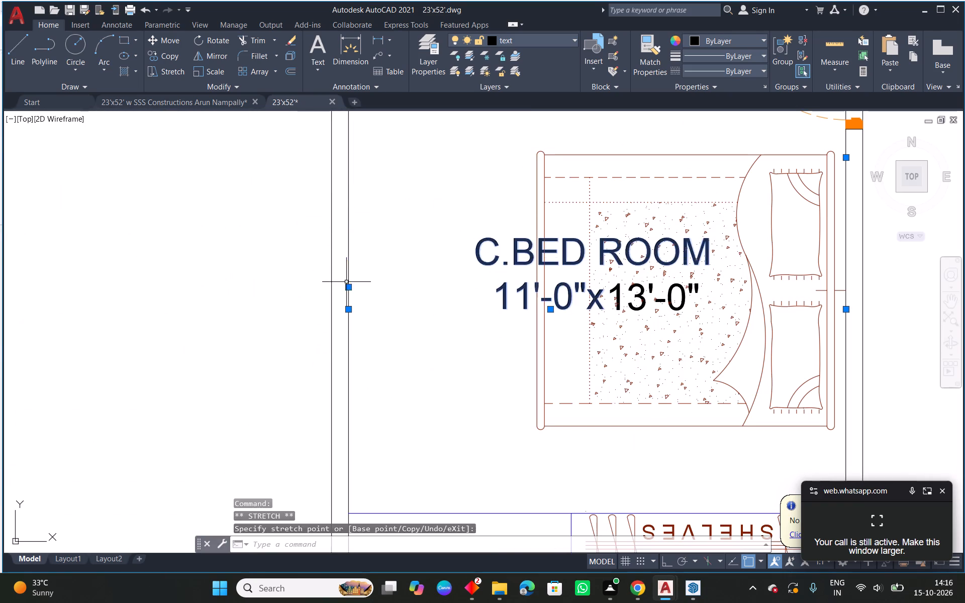
scroll(444, 281, down, 2)
middle_drag(605, 325, 476, 322)
scroll(482, 265, up, 2)
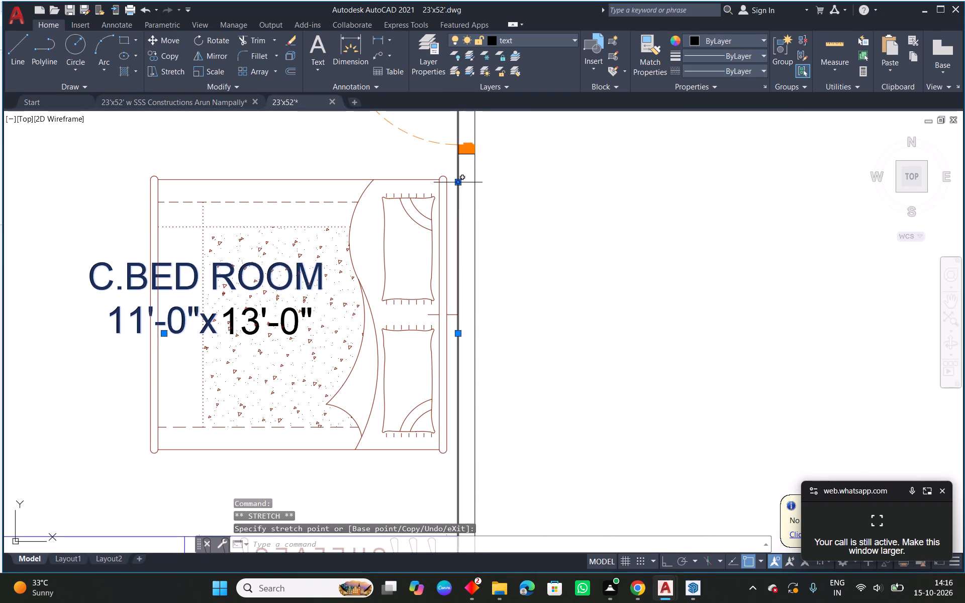
click(458, 181)
click(460, 303)
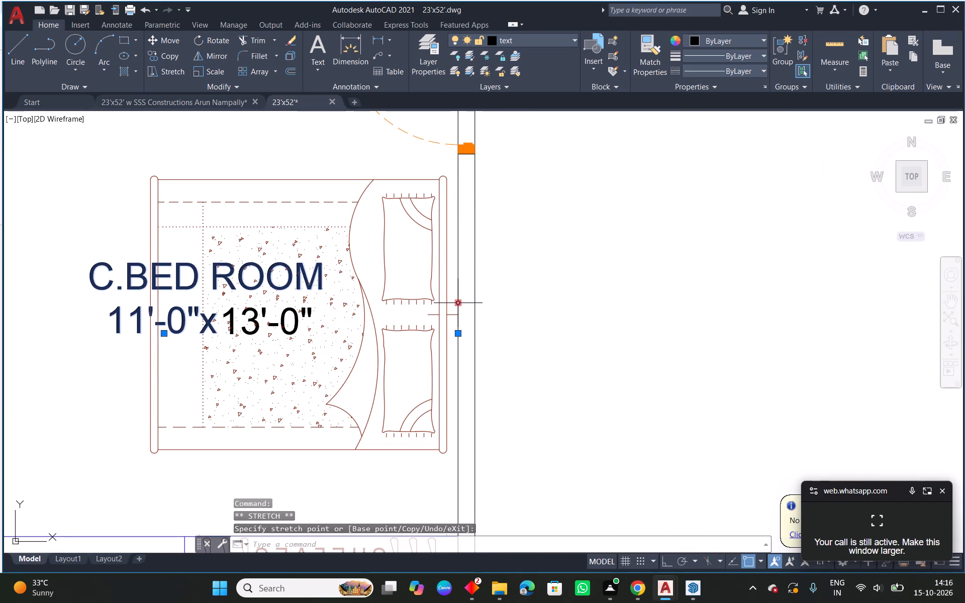
scroll(353, 320, down, 1)
key(Escape)
Stretch the origins of the copied C.BED ROOM length dimension onto the wall lines at both ends of the room, giving 13'-0".
click(292, 324)
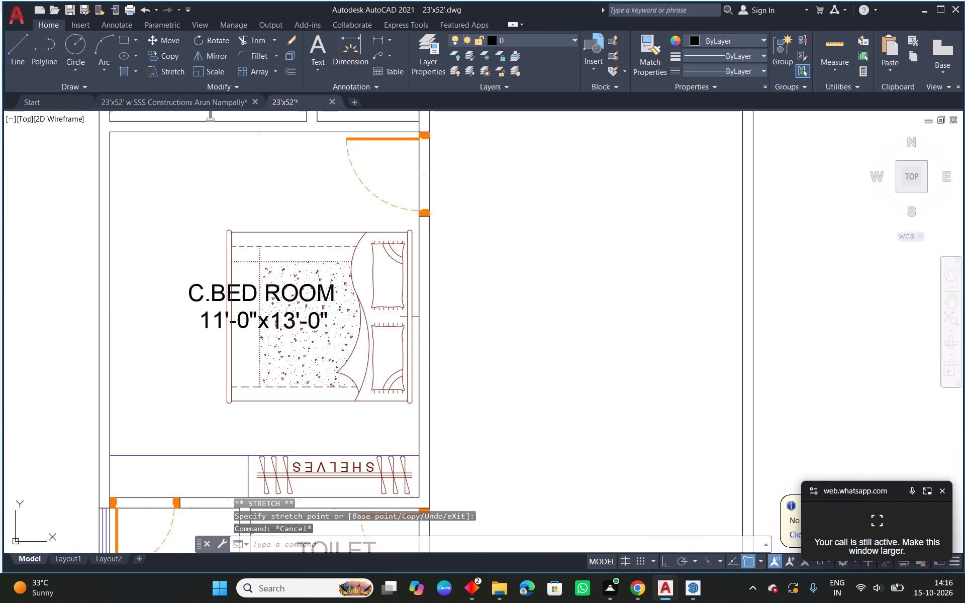
key(Escape)
click(289, 314)
middle_drag(298, 230, 301, 227)
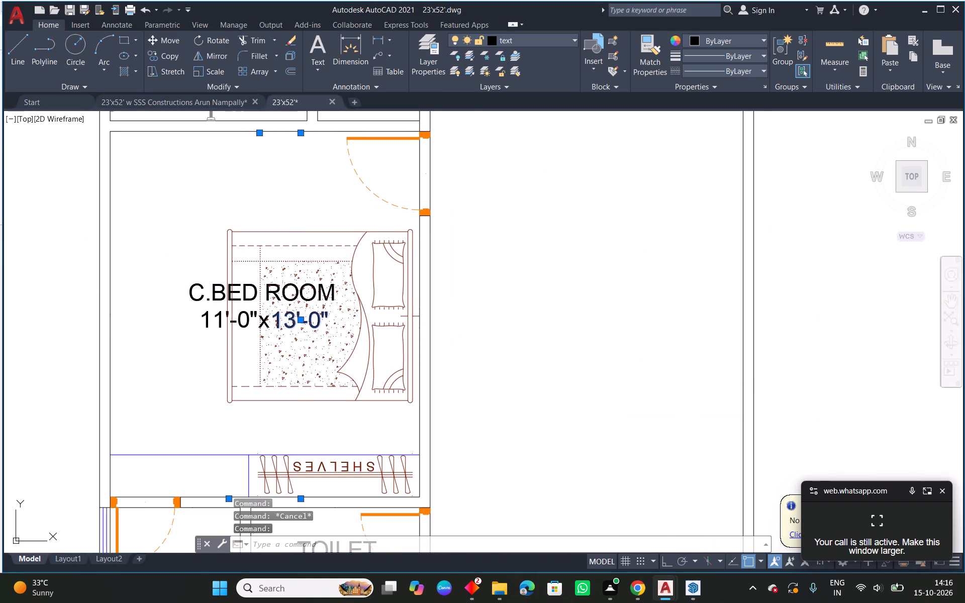
middle_drag(301, 227, 343, 147)
scroll(275, 409, up, 3)
click(260, 428)
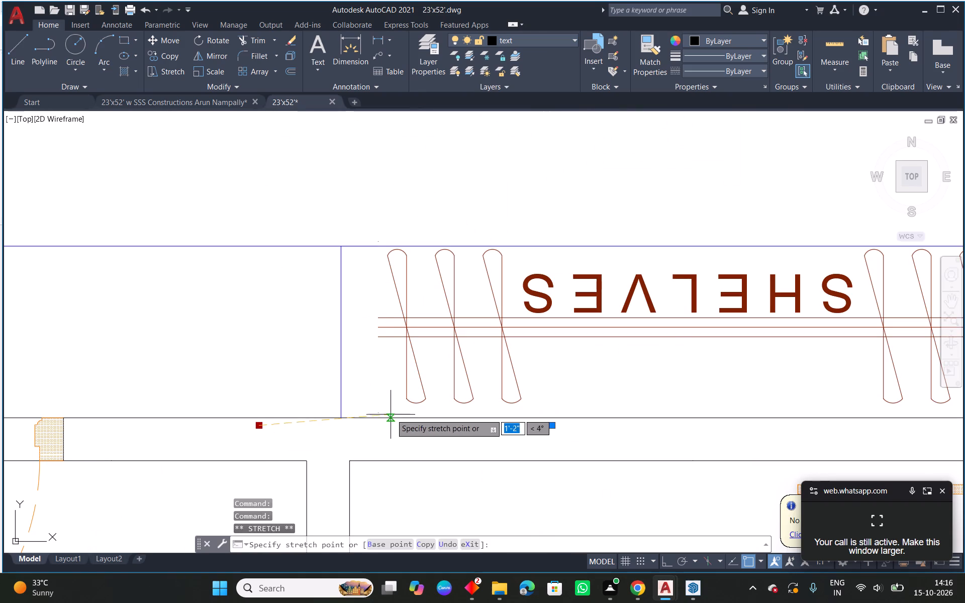
click(397, 417)
scroll(412, 425, down, 3)
middle_drag(461, 323, 456, 446)
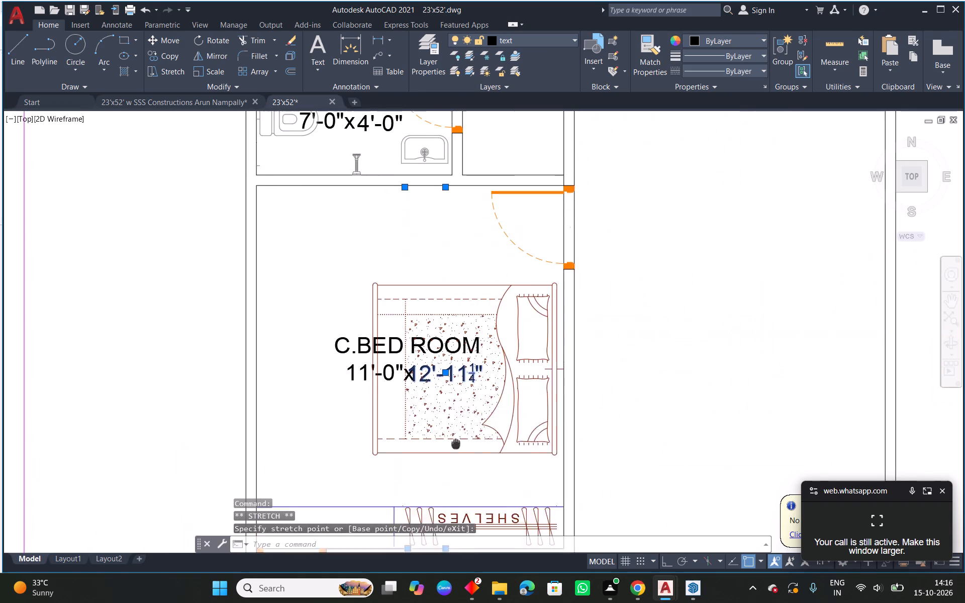
middle_drag(456, 446, 454, 466)
scroll(400, 217, up, 2)
click(404, 203)
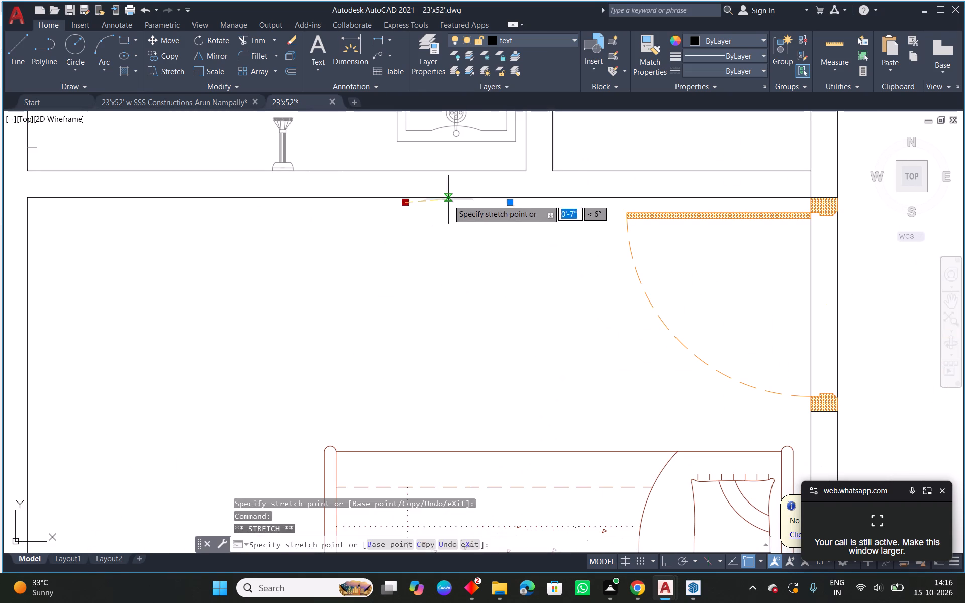
click(456, 194)
scroll(477, 255, down, 4)
key(Escape)
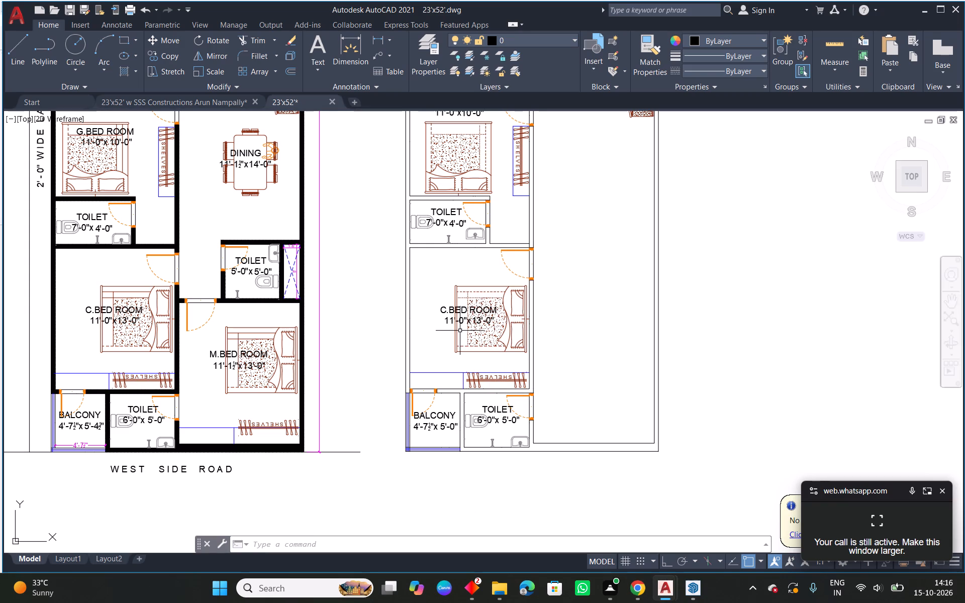
Hatch the second plan's outer walls, bedroom and toilet partitions, utility walls and the wall beside the G.BED ROOM shelves with the SOLID pattern.
middle_drag(572, 363, 559, 407)
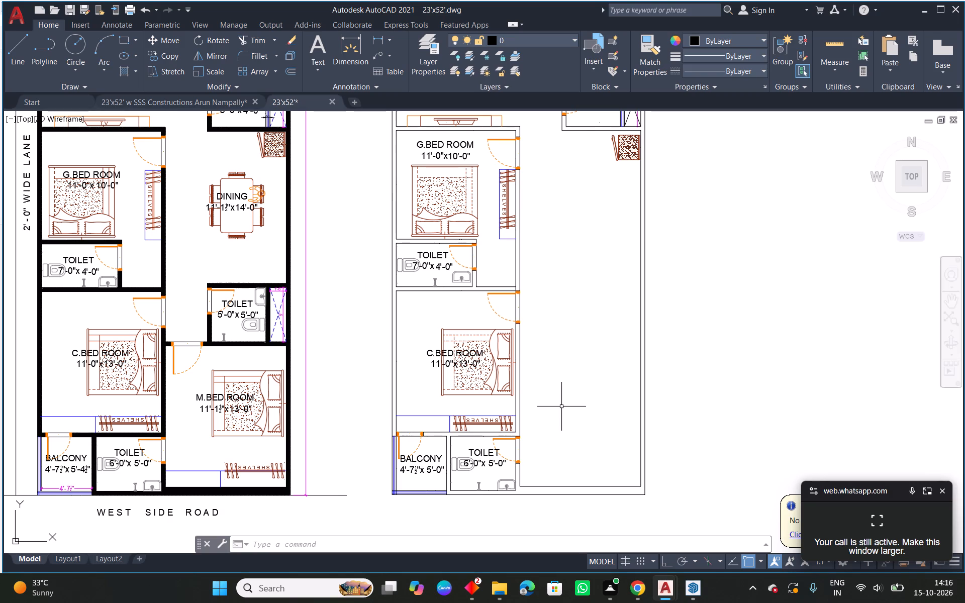
middle_drag(537, 283, 538, 319)
middle_drag(538, 319, 545, 399)
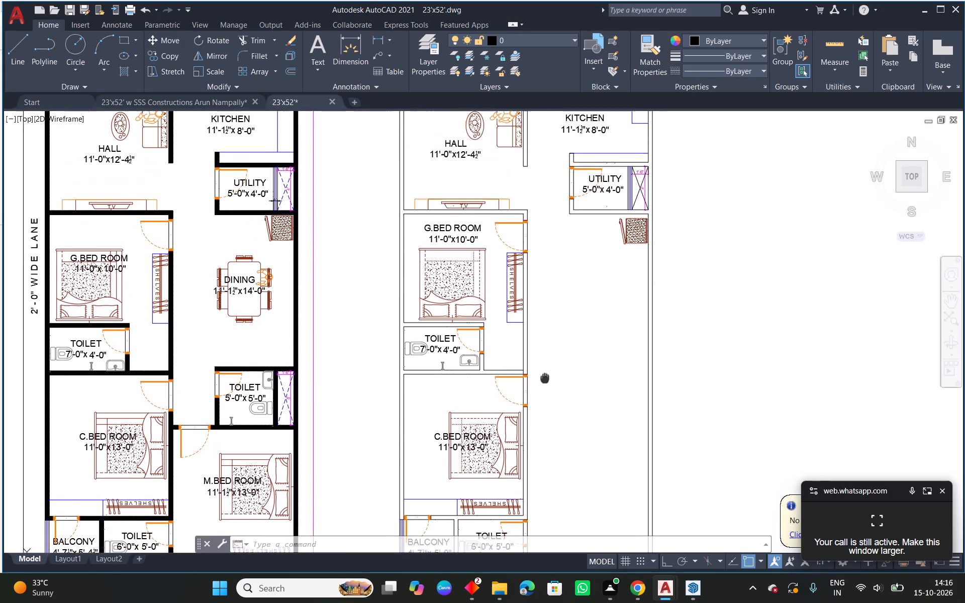
middle_drag(545, 399, 545, 407)
middle_drag(568, 372, 524, 405)
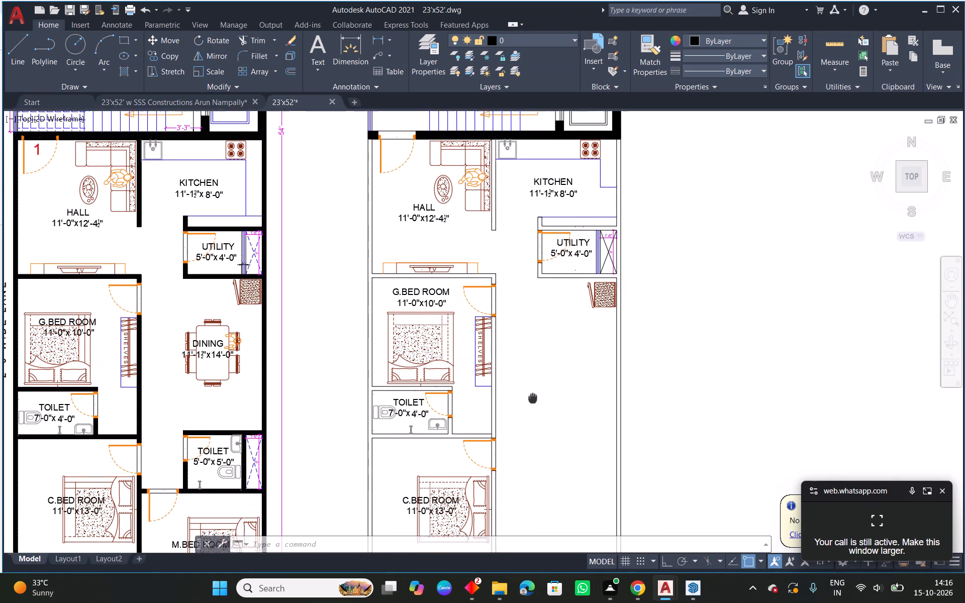
middle_drag(524, 405, 583, 337)
scroll(583, 337, down, 1)
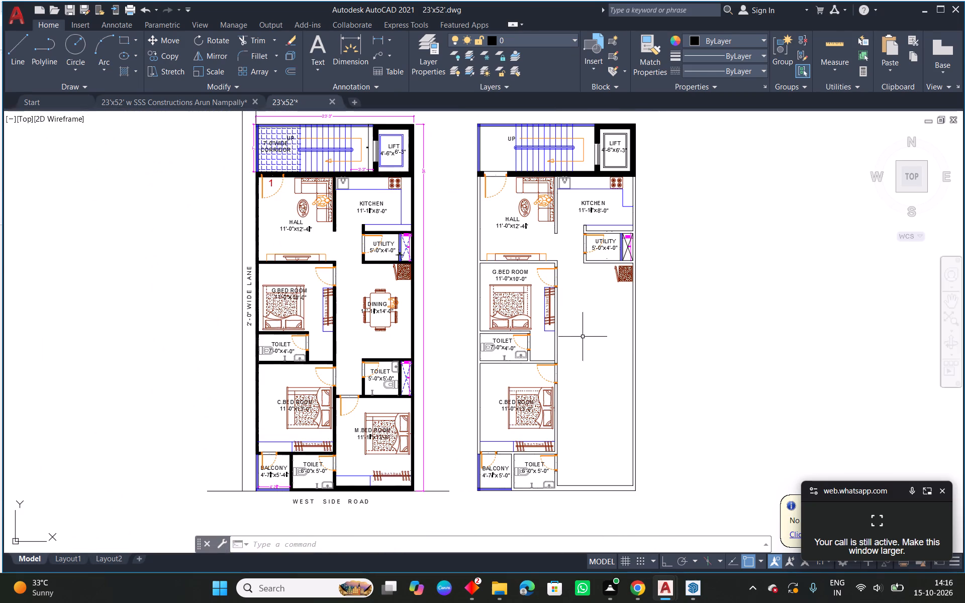
middle_drag(616, 365, 518, 320)
right_click(476, 281)
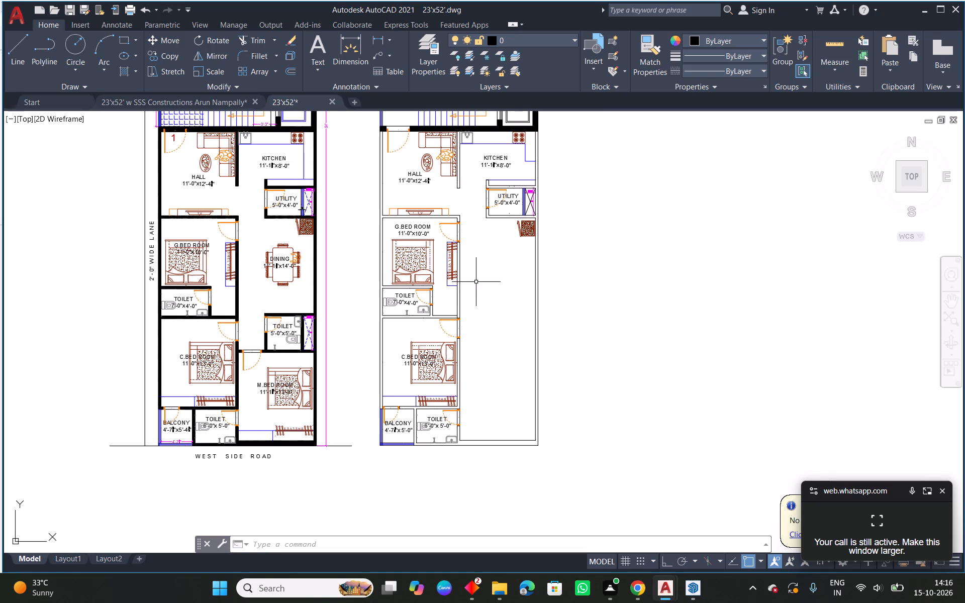
click(527, 308)
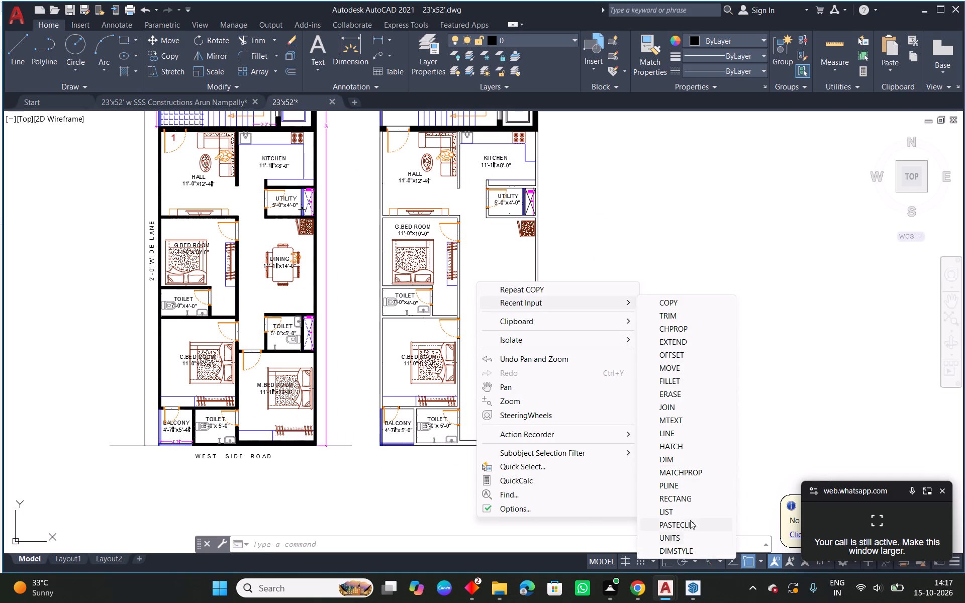
click(673, 448)
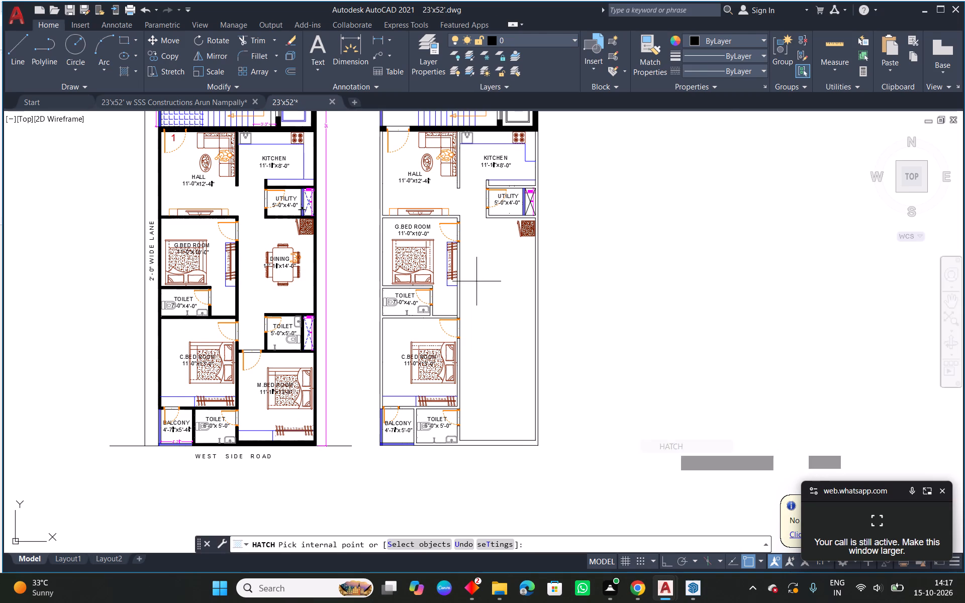
click(488, 444)
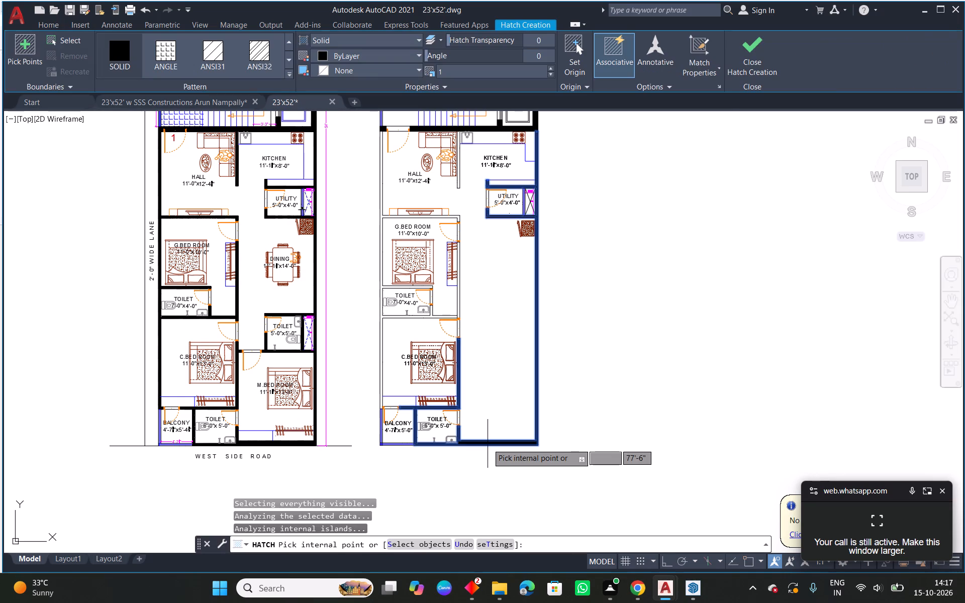
click(381, 360)
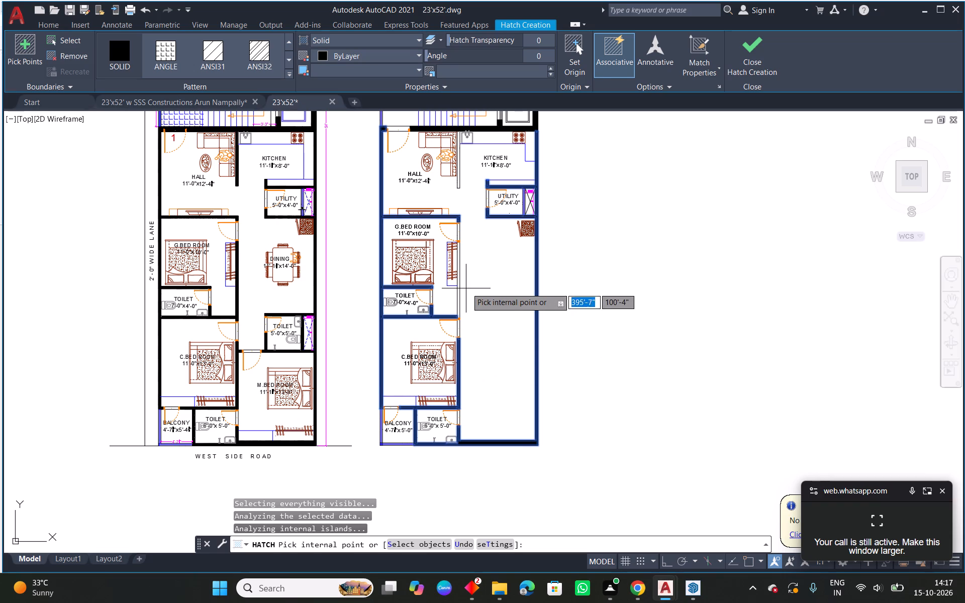
scroll(430, 310, up, 2)
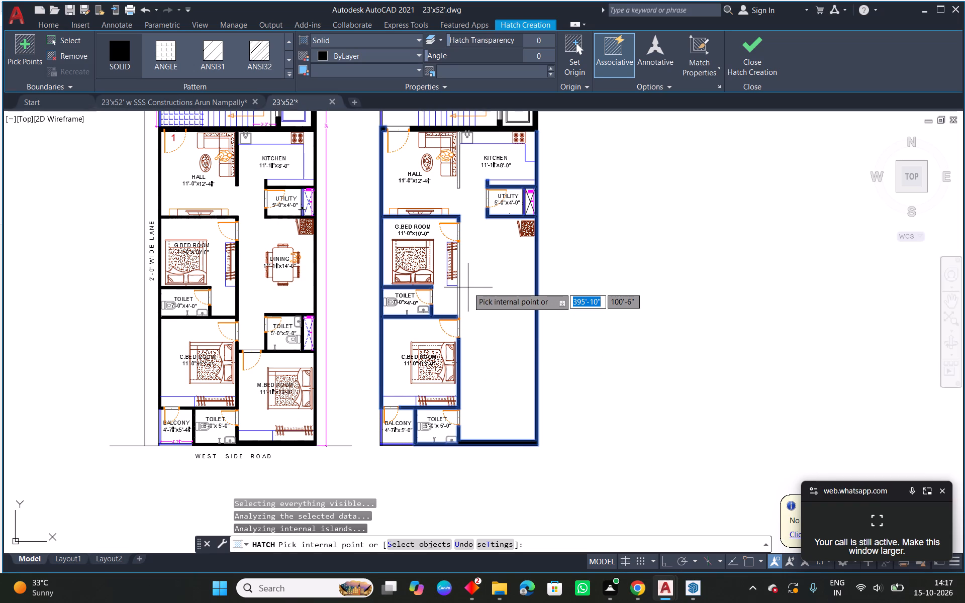
middle_drag(422, 308, 411, 359)
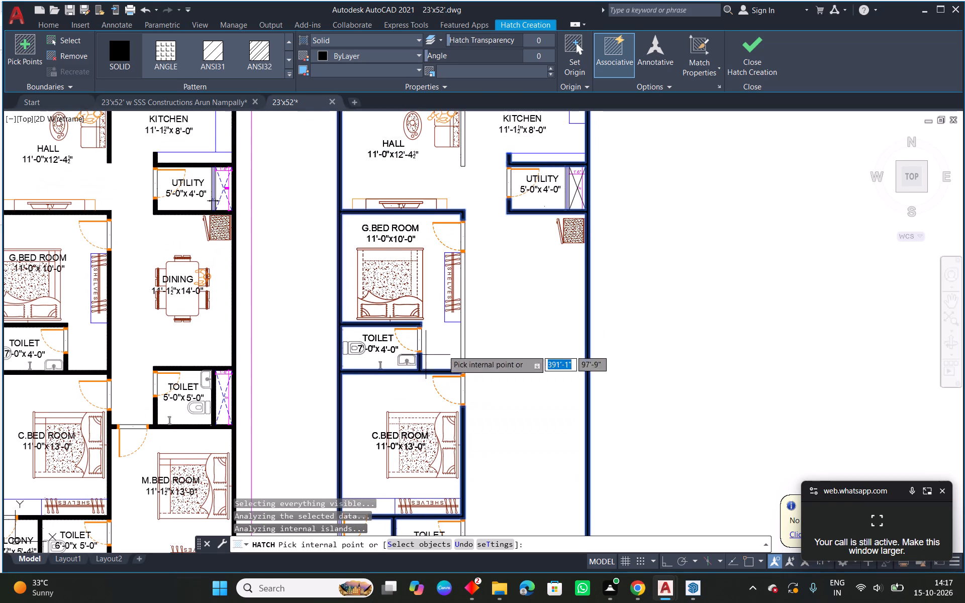
scroll(445, 344, up, 1)
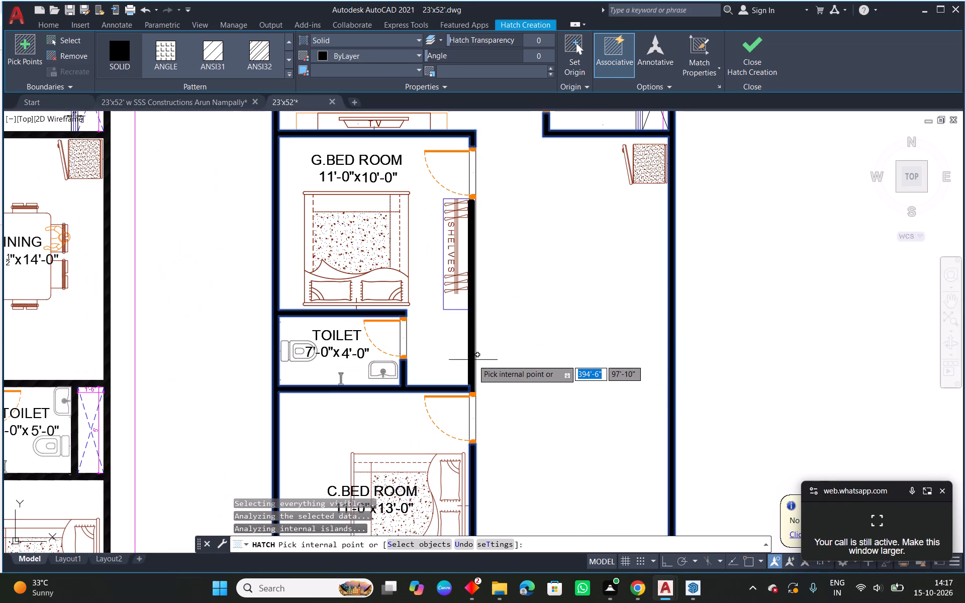
click(473, 360)
right_click(473, 360)
click(507, 368)
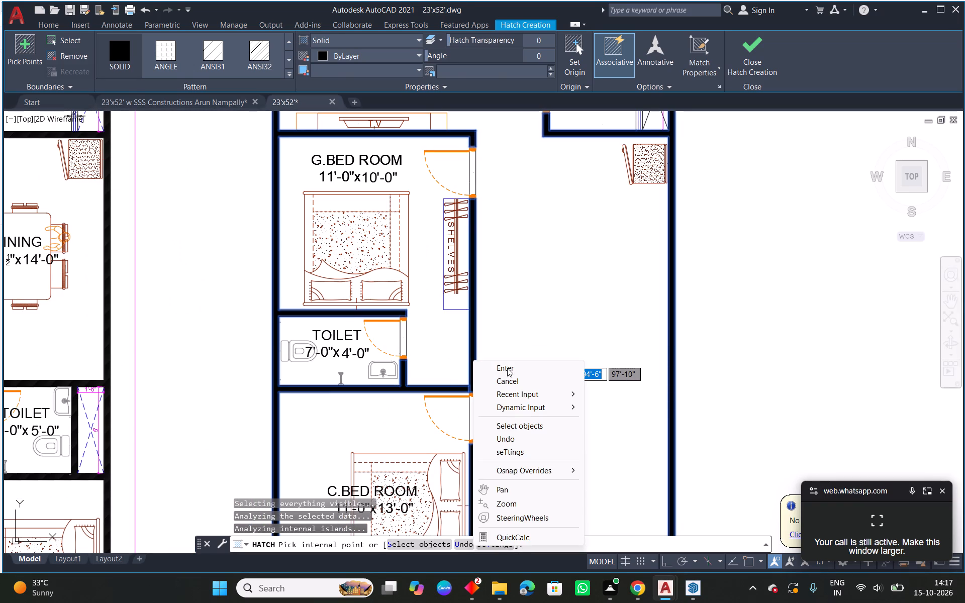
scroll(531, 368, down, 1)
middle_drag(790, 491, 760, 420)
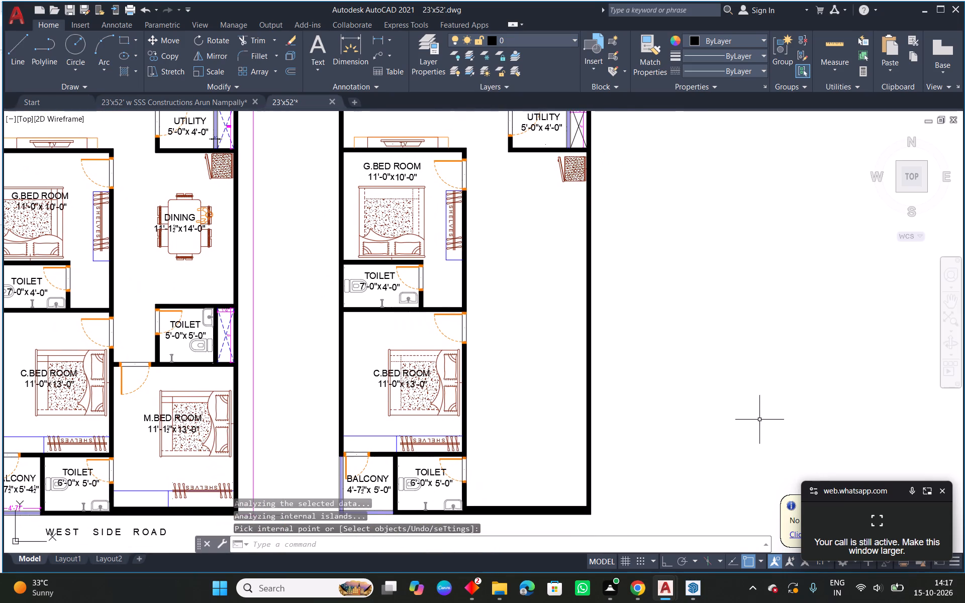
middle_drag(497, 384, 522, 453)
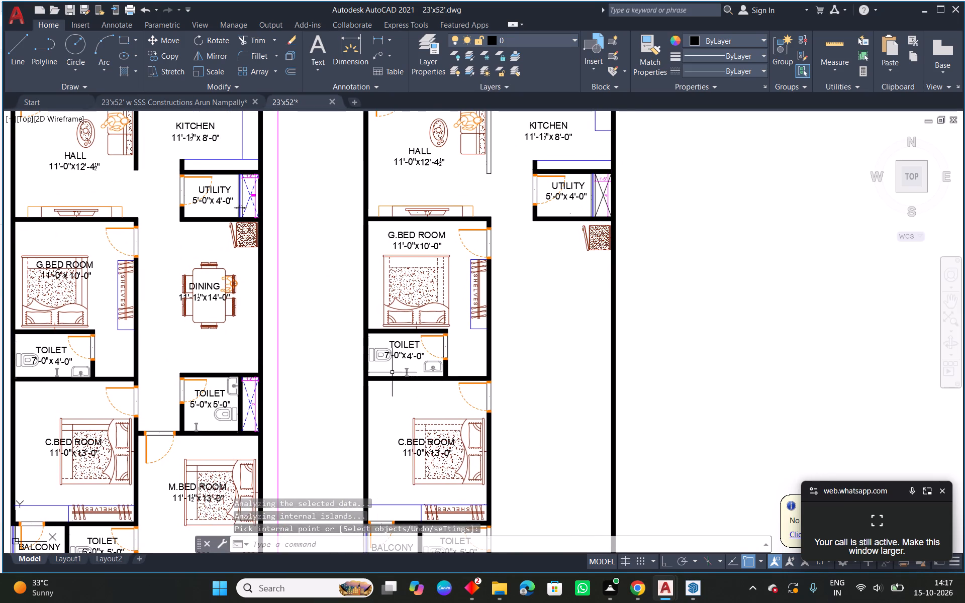
Offset the inner face of the second plan's road-side wall 13' into the empty master bedroom area.
middle_drag(394, 372, 528, 367)
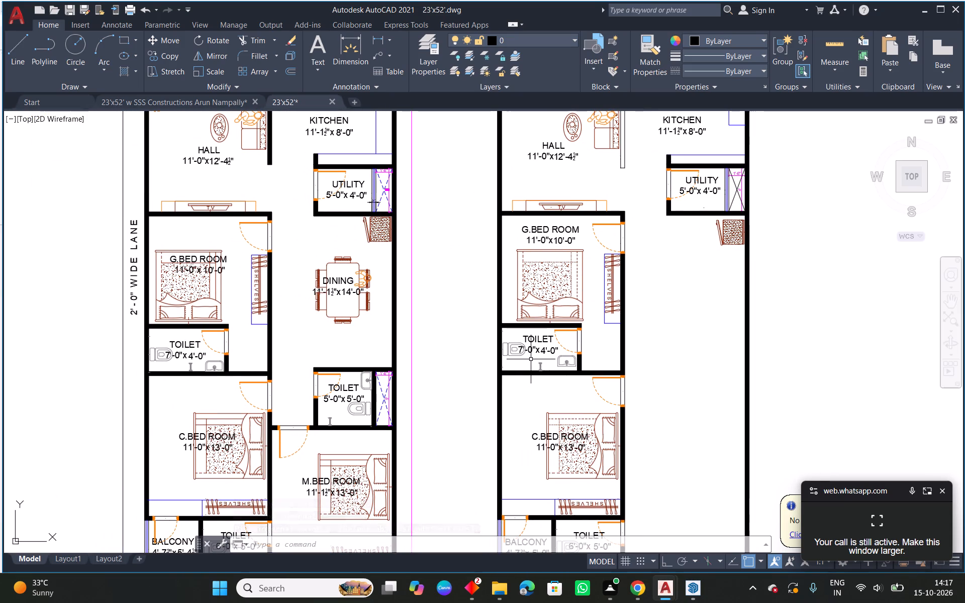
key(Escape)
middle_drag(718, 440, 712, 290)
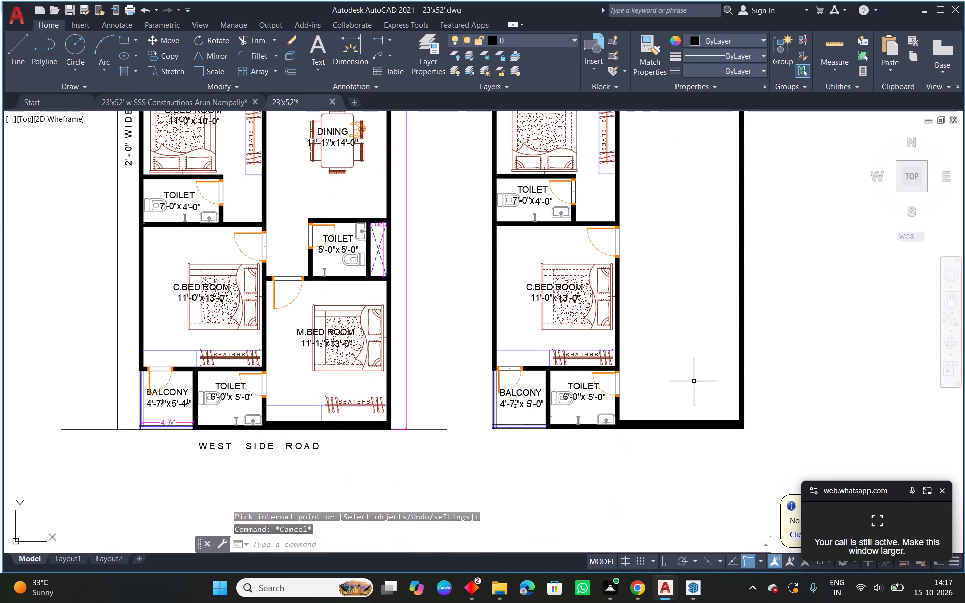
middle_drag(699, 385, 658, 379)
key(Escape)
text(o 13'')
key(BackSpace)
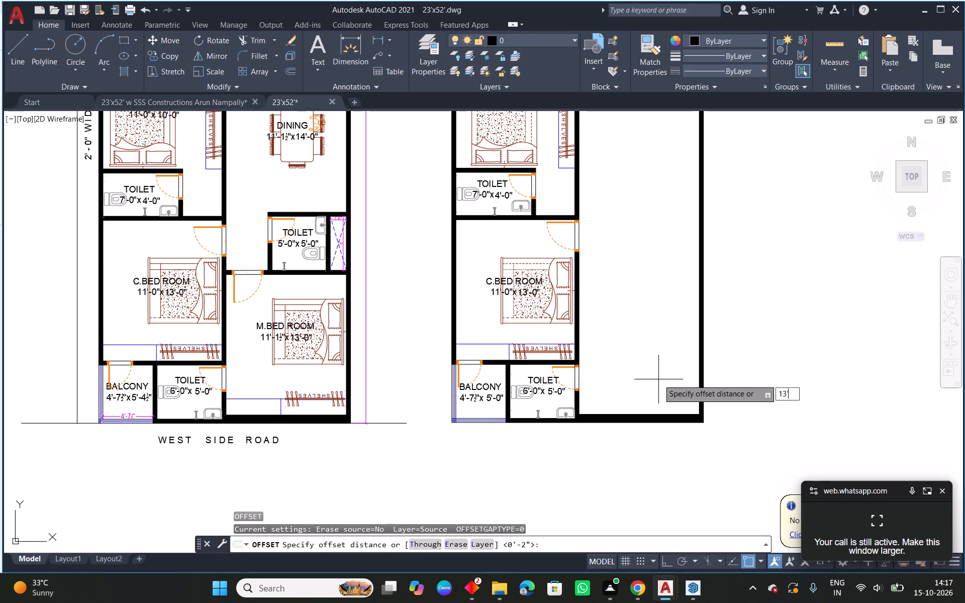
key(Return)
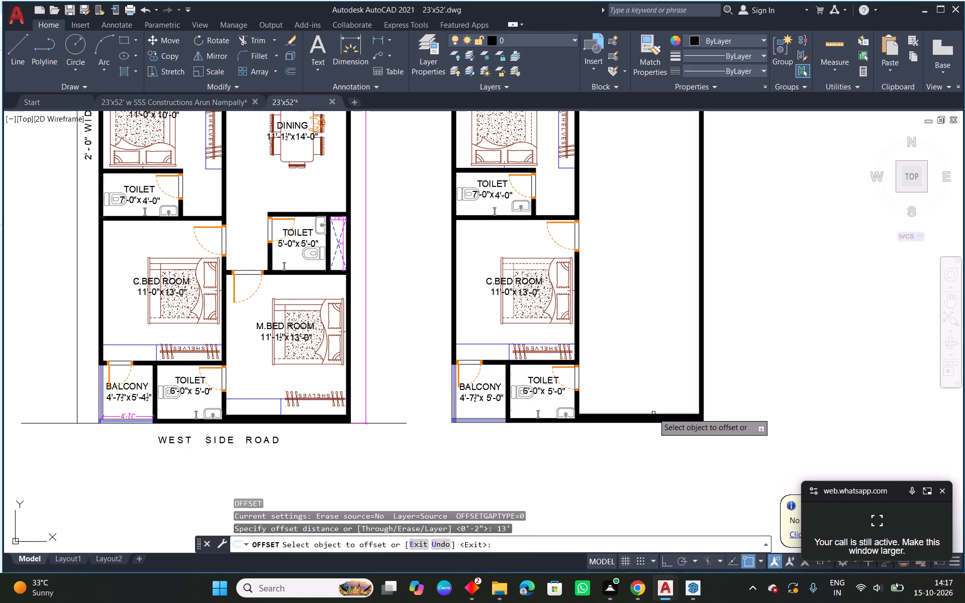
drag(653, 413, 654, 394)
click(656, 347)
key(Escape)
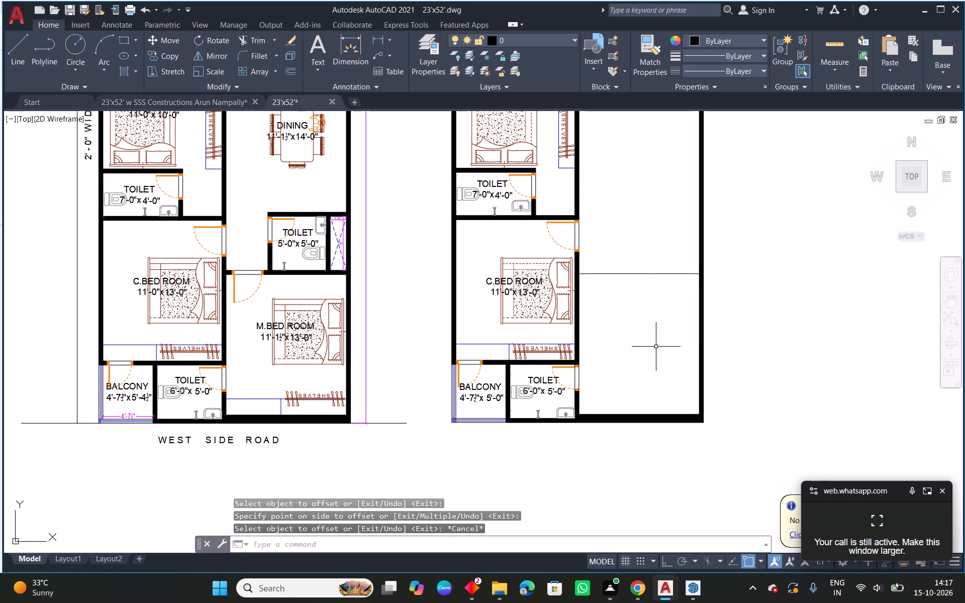
Offset the new master bedroom line 4.5" away from the road-side wall to form the partition's thickness.
text(o 4.5)
key(space)
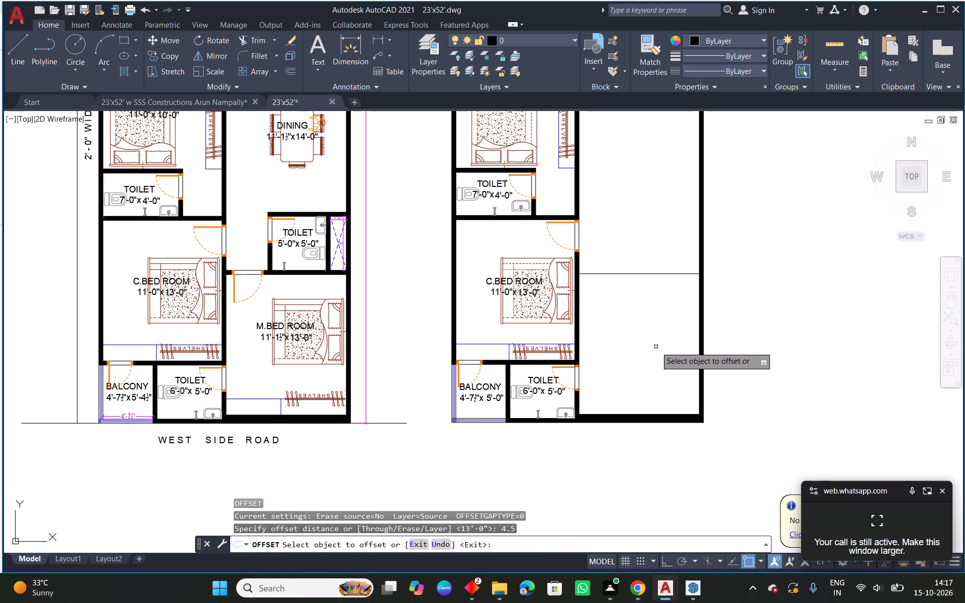
click(646, 274)
click(644, 247)
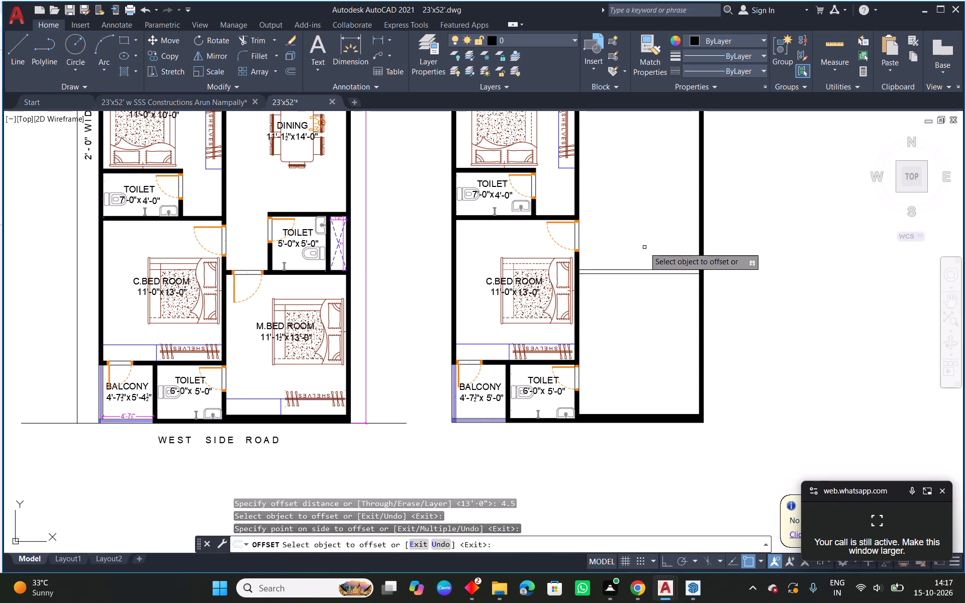
key(Escape)
Offset the far line of the master bedroom partition 5' toward the dining area for the toilet's length.
middle_drag(669, 247, 653, 264)
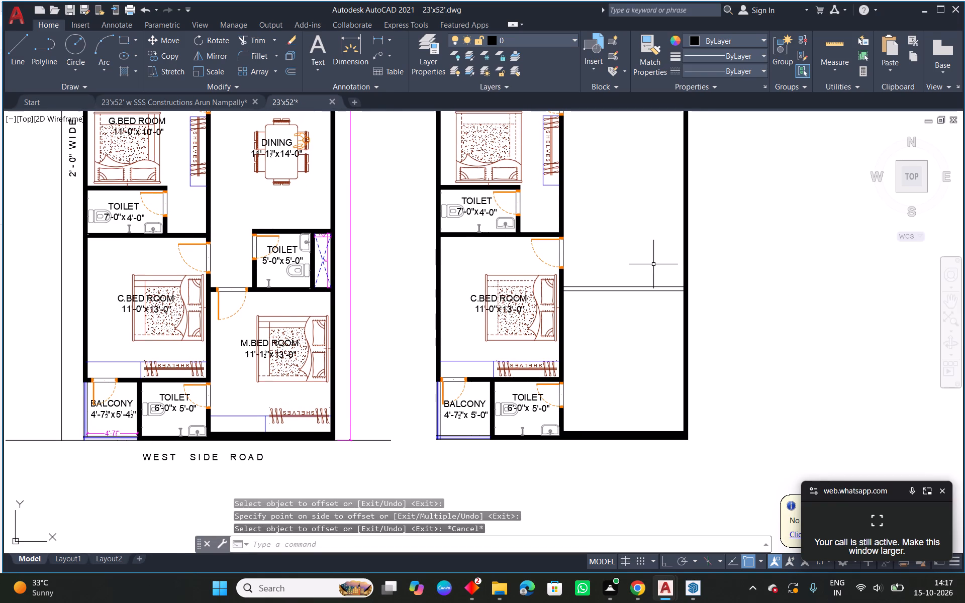
scroll(331, 233, up, 2)
scroll(442, 268, down, 1)
middle_drag(766, 340, 646, 362)
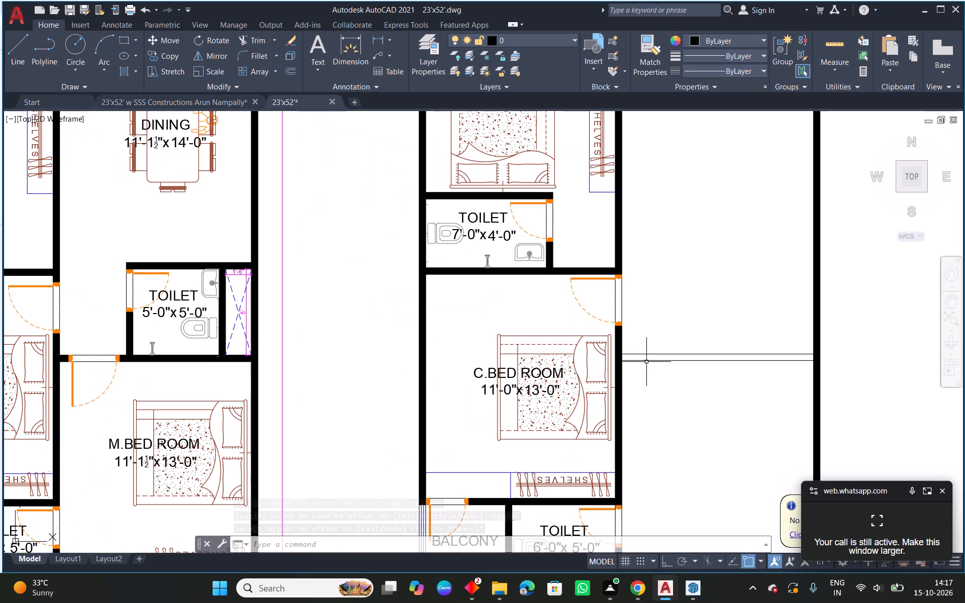
text(o 5'')
key(BackSpace)
key(Return)
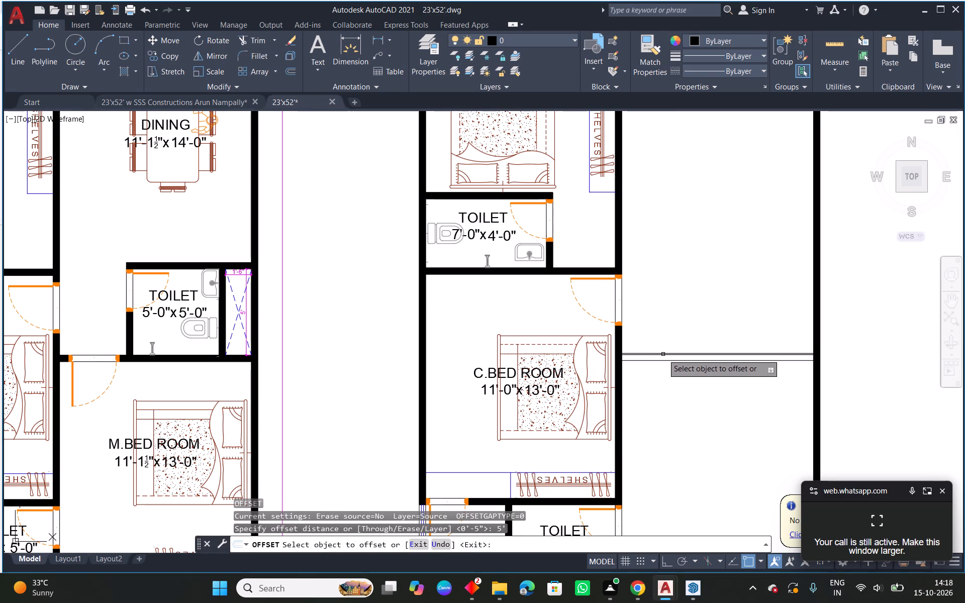
click(664, 354)
click(675, 309)
key(Escape)
Offset the new toilet line 4.5" toward the dining area to form the second cross wall.
text(o 4.5)
key(space)
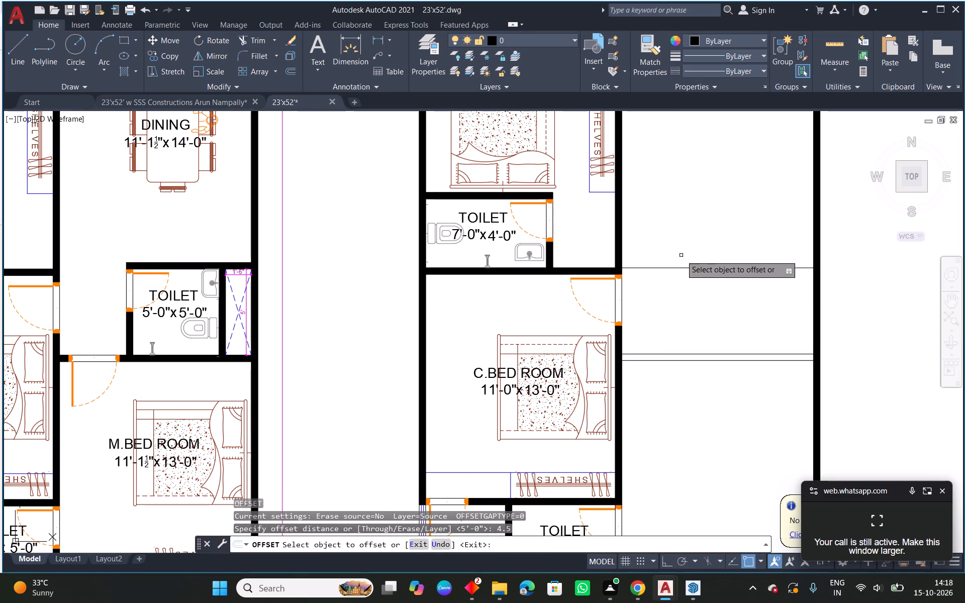
click(690, 268)
click(690, 243)
key(Escape)
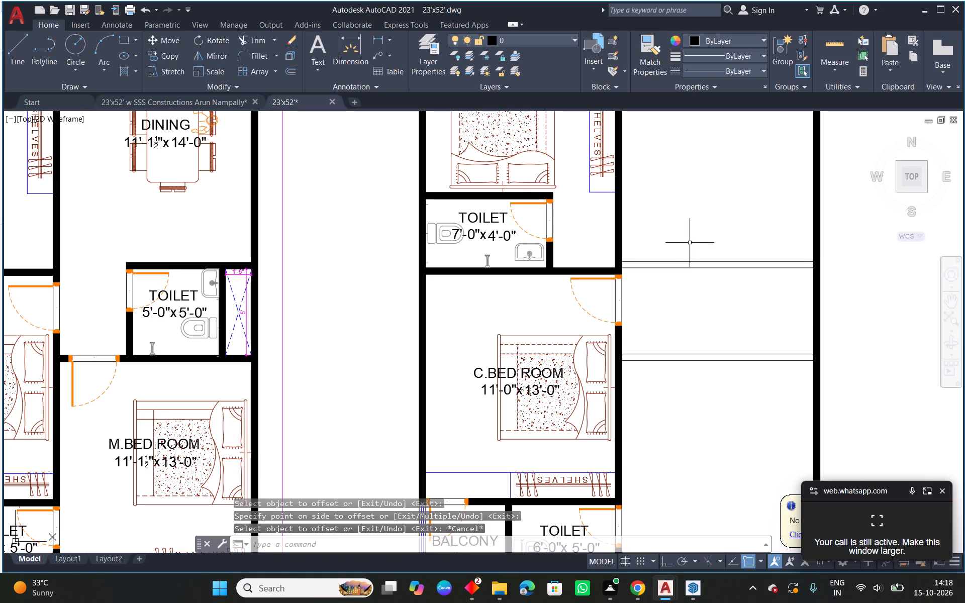
Offset the inner face of the outer side wall opposite the C.BED ROOM 1'6" inward for the duct width.
text(o 1'')
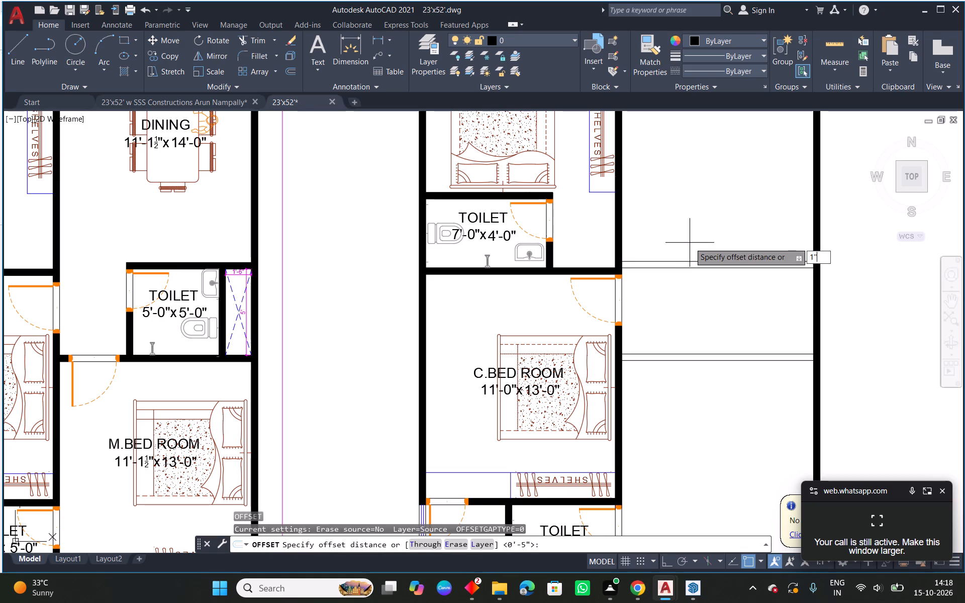
key(BackSpace)
text(6")
key(Return)
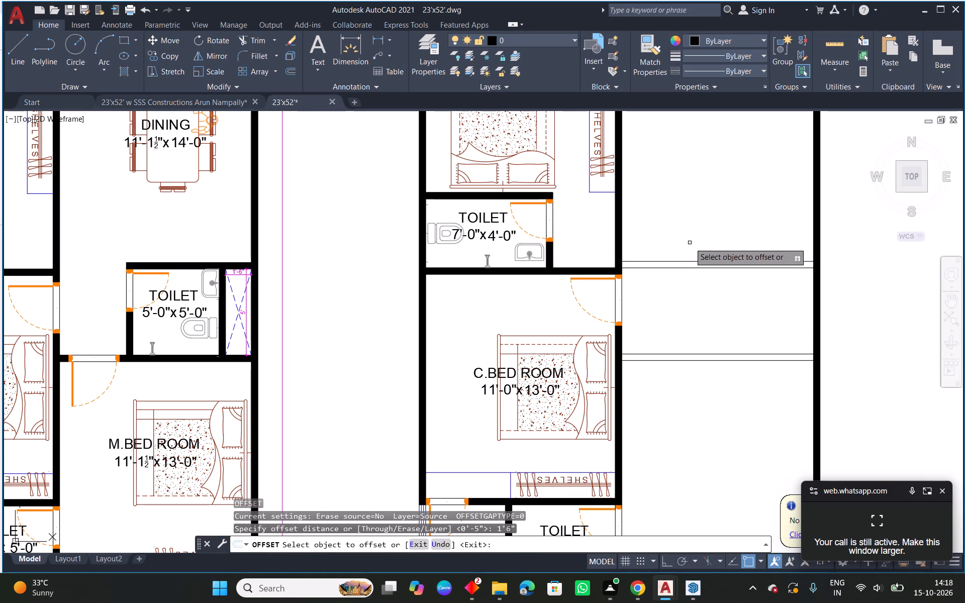
click(813, 317)
click(775, 322)
key(Escape)
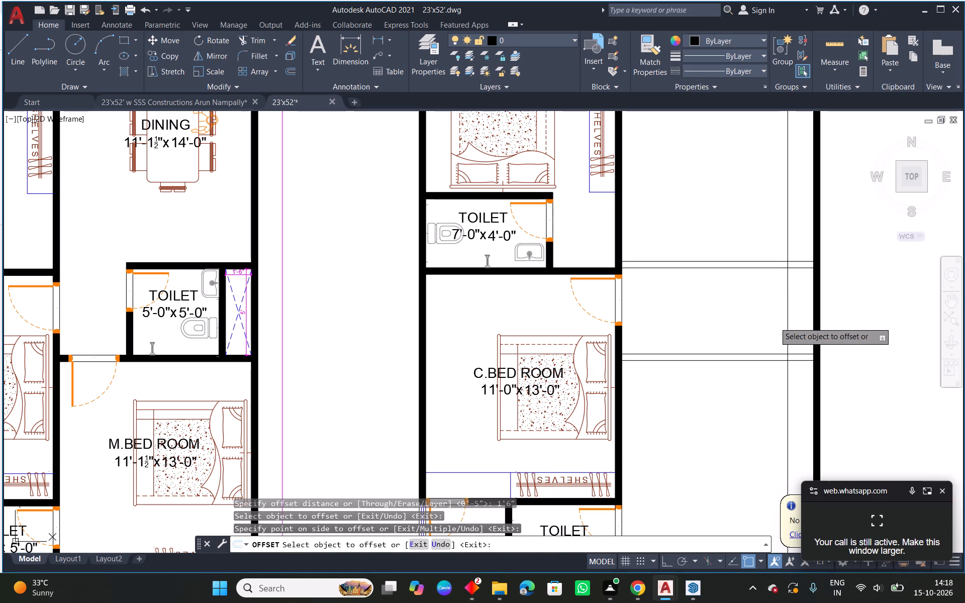
Offset the duct line 4.5" further inward to form the wall between duct and toilet.
text(o 4.5)
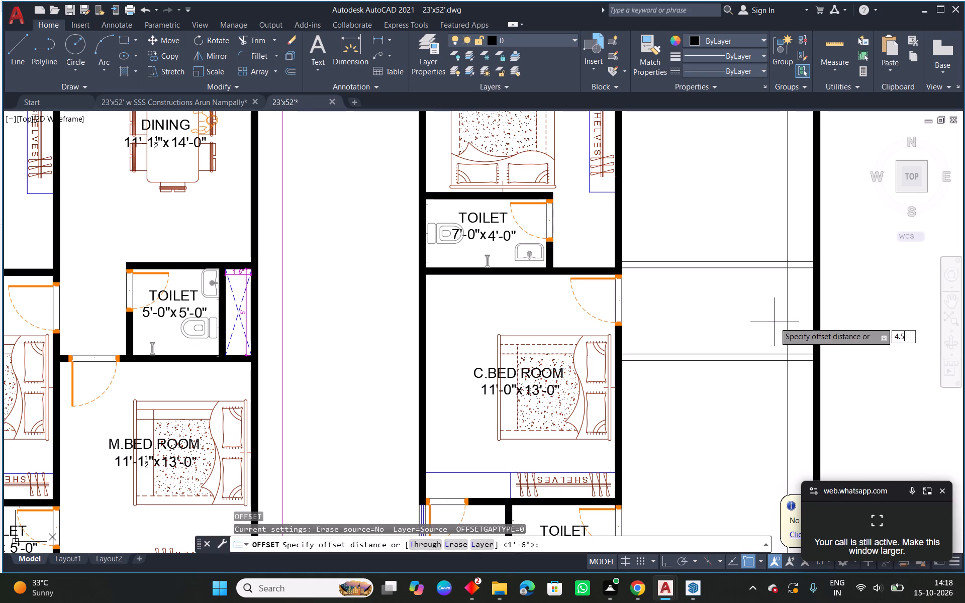
key(space)
click(788, 303)
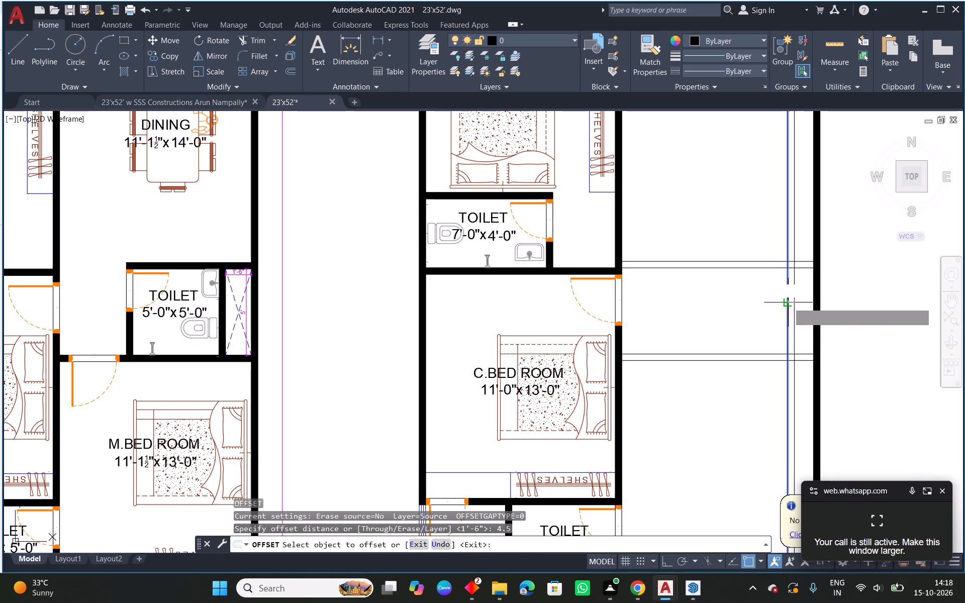
click(747, 306)
key(Escape)
Trim the duct wall's two lines where they run beyond the toilet's two cross walls.
middle_drag(763, 310, 631, 269)
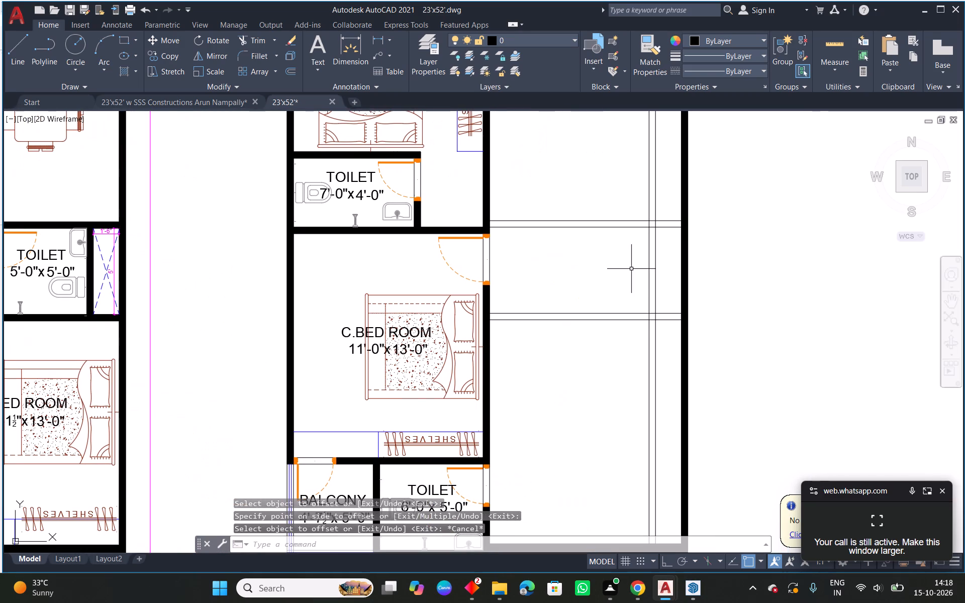
text(tr)
key(space)
key(space)
drag(663, 355, 640, 355)
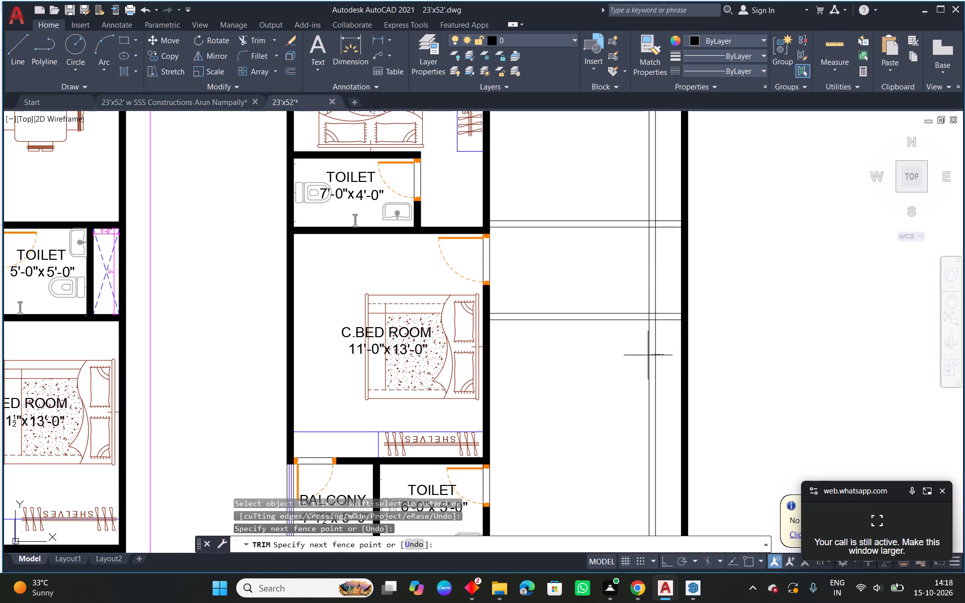
drag(640, 355, 612, 355)
drag(663, 186, 632, 184)
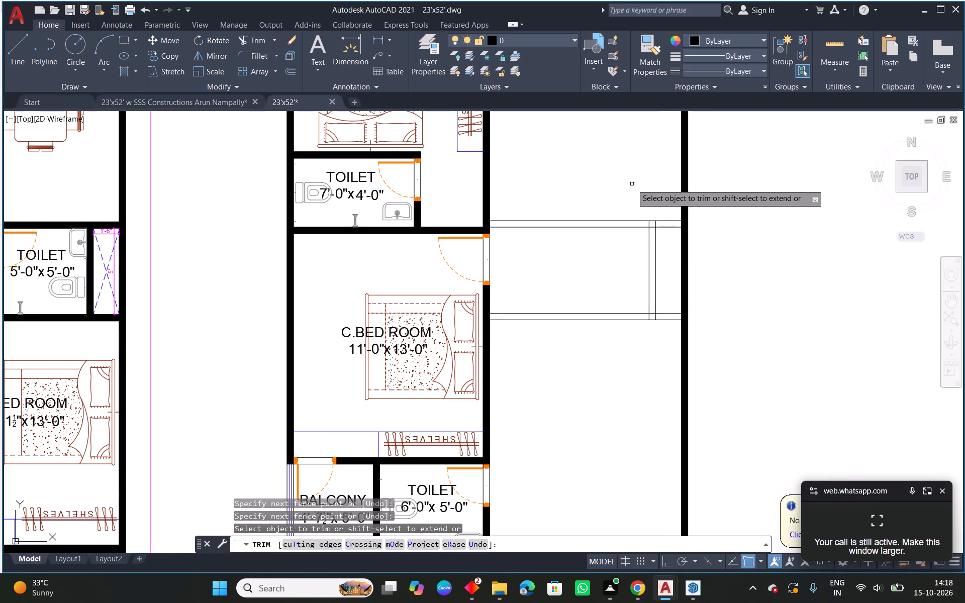
Trim the overlapping lines at both junctions of the duct wall with the cross walls to open the wall corners.
scroll(658, 211, up, 3)
scroll(654, 250, down, 3)
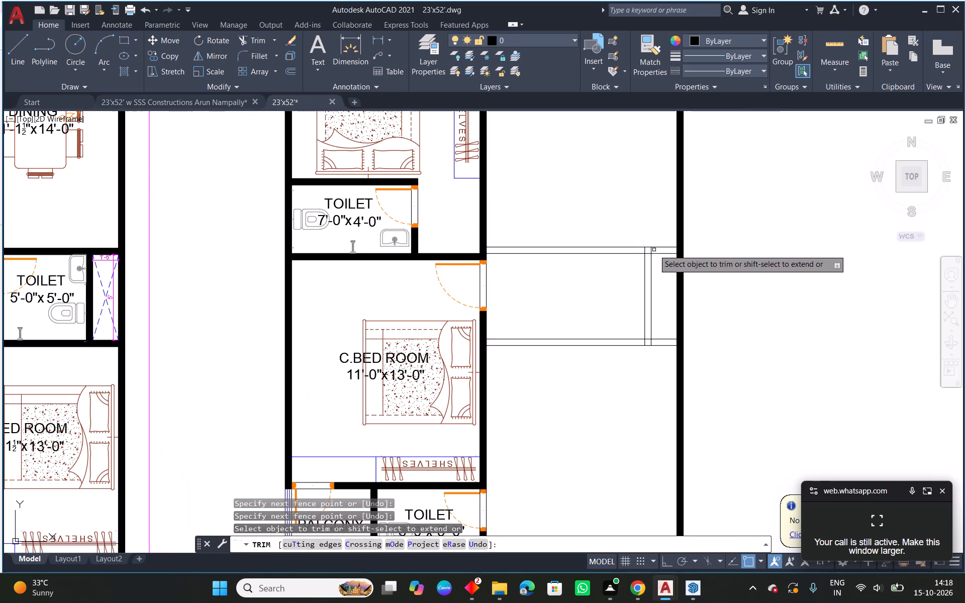
scroll(654, 250, up, 2)
drag(654, 250, 625, 250)
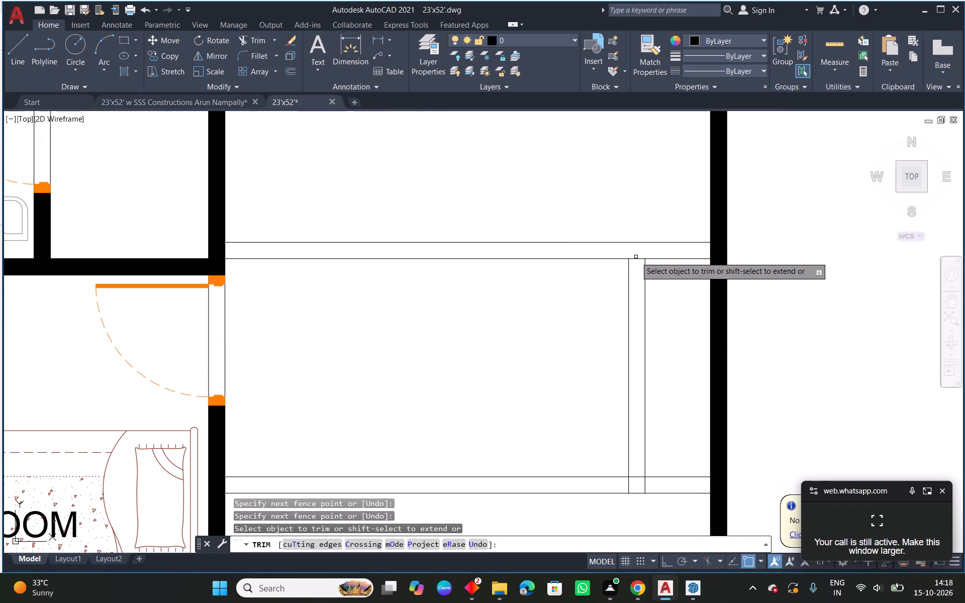
click(636, 257)
middle_drag(654, 375, 647, 262)
scroll(633, 373, up, 3)
drag(660, 363, 584, 361)
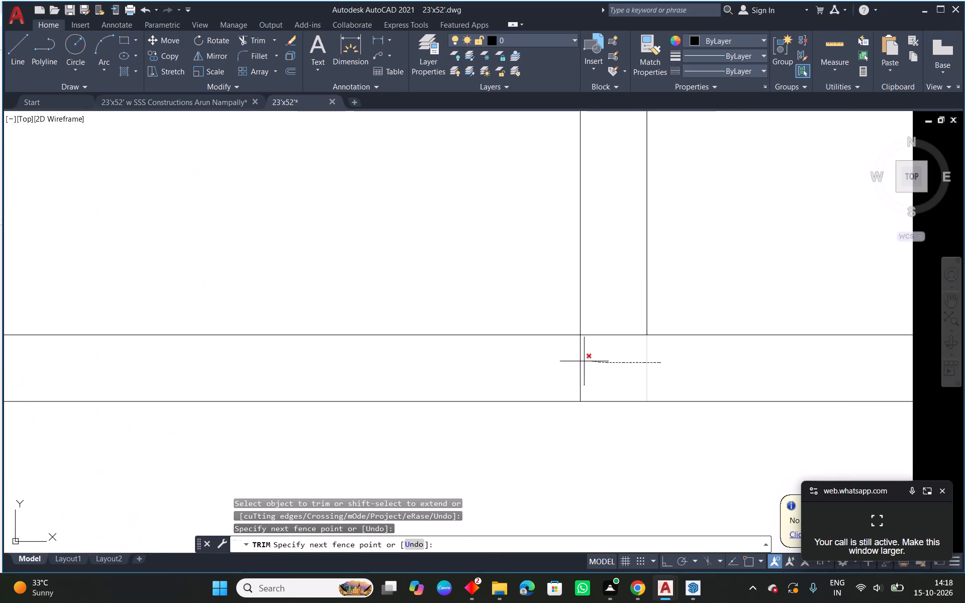
drag(584, 361, 537, 360)
click(614, 335)
right_click(614, 335)
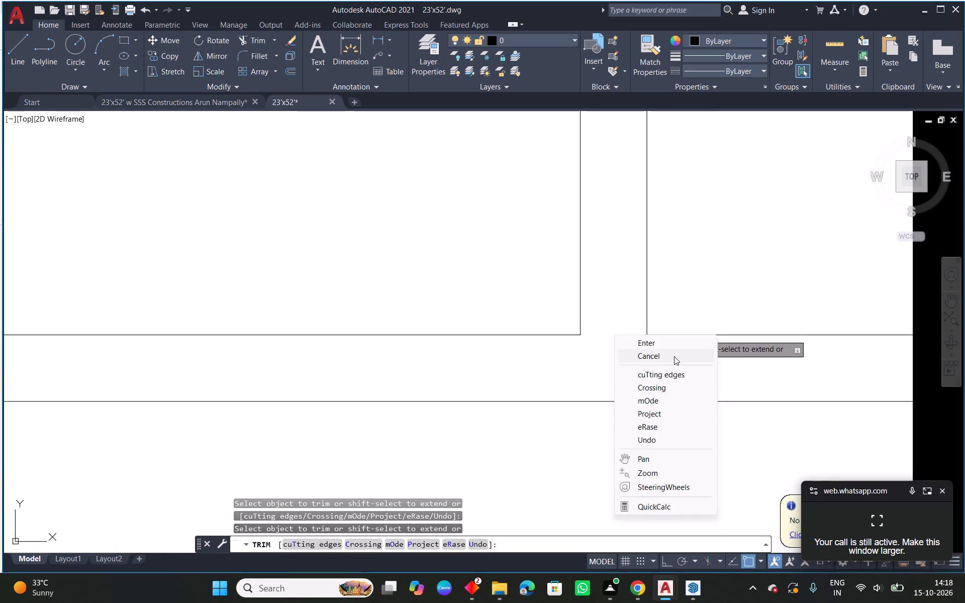
click(657, 344)
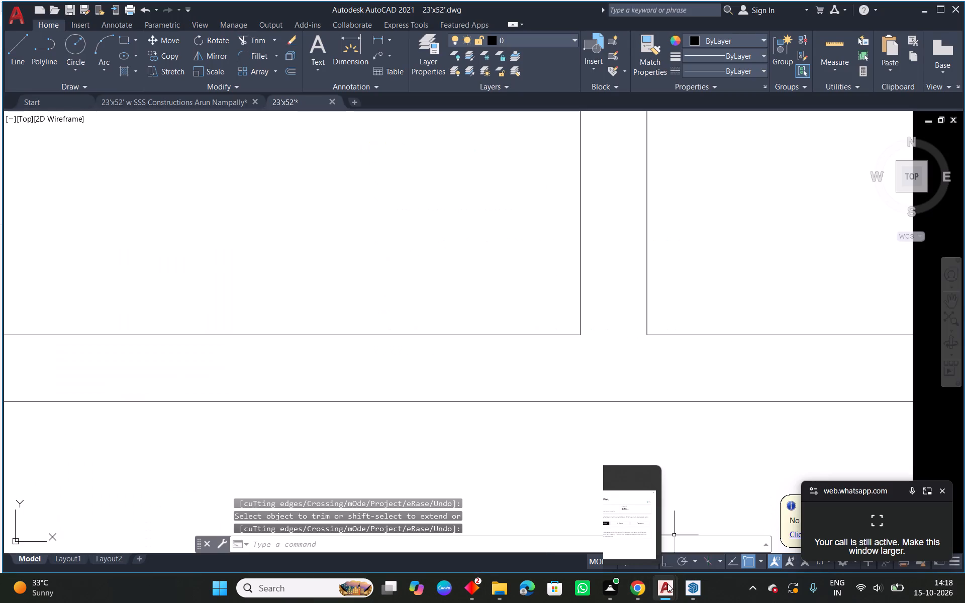
click(725, 530)
Draw two crossing diagonal lines between the corners of the duct space beside the new toilet.
scroll(598, 379, down, 4)
middle_drag(532, 365, 554, 365)
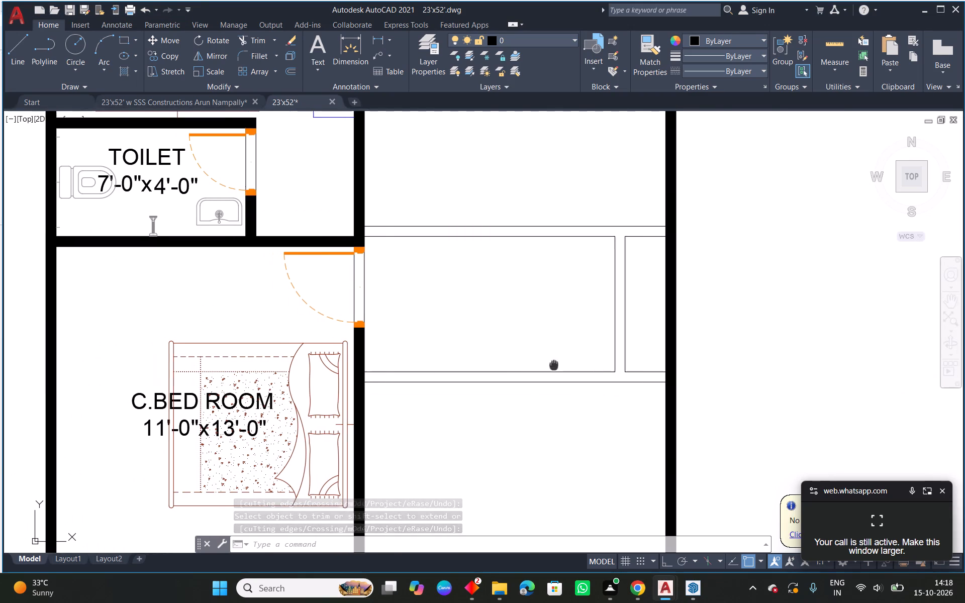
middle_drag(554, 365, 647, 366)
scroll(647, 366, down, 1)
text(l)
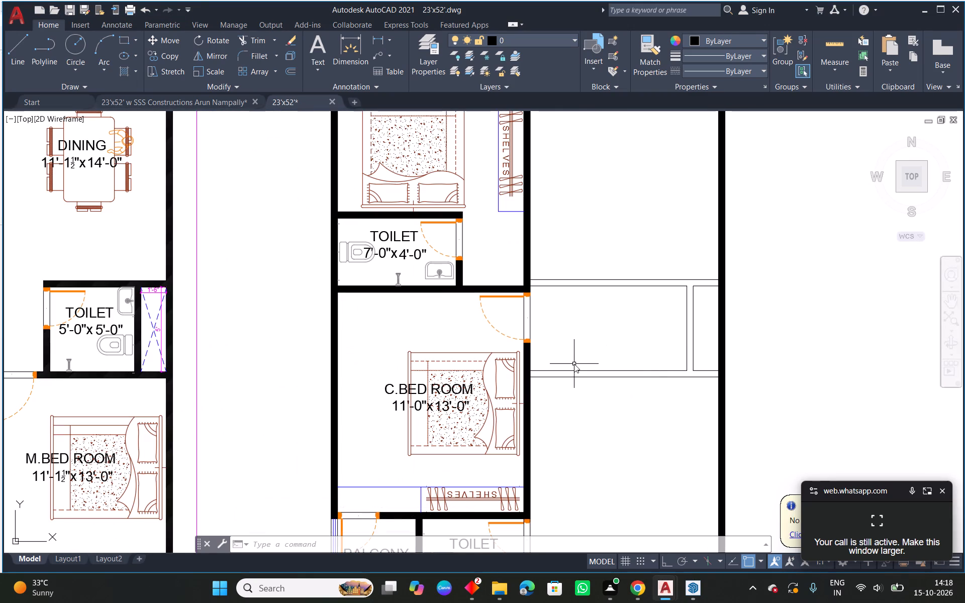
key(space)
click(692, 285)
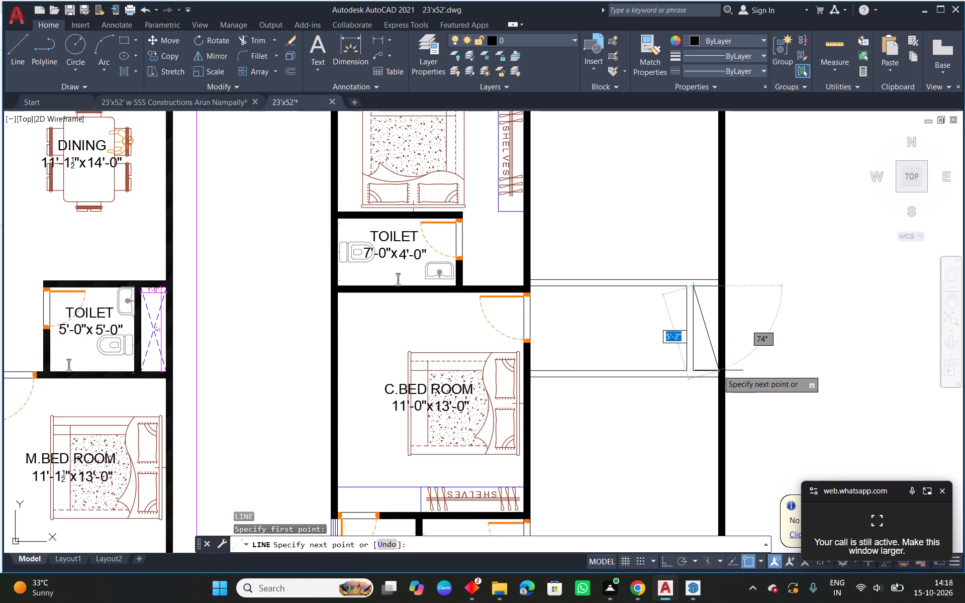
click(718, 367)
key(Escape)
middle_drag(718, 365, 528, 336)
scroll(535, 275, up, 1)
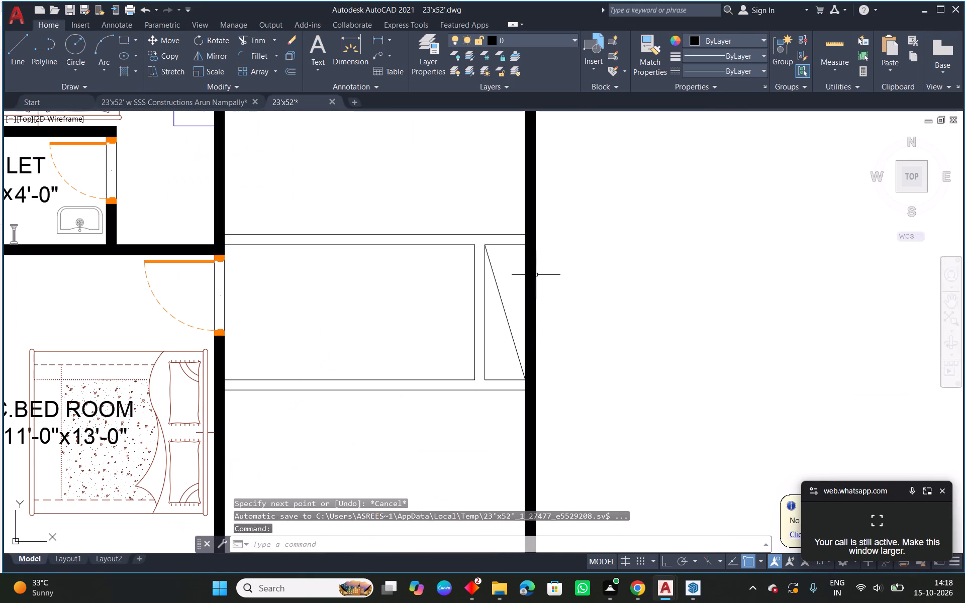
right_click(583, 264)
click(613, 270)
click(485, 379)
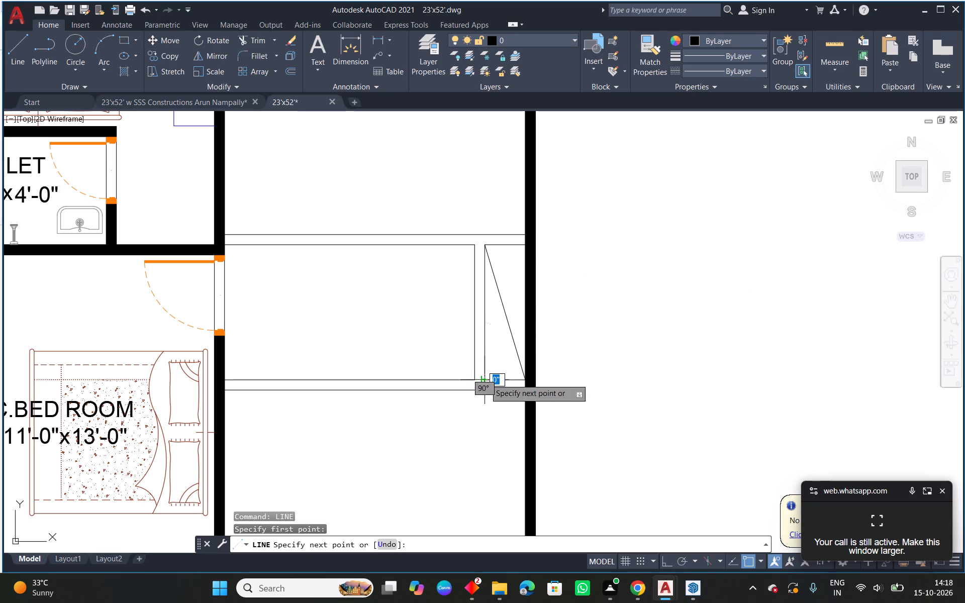
click(527, 244)
key(Escape)
Offset the toilet-side line of the duct wall 5' into the toilet area to set the toilet's width.
scroll(538, 286, down, 2)
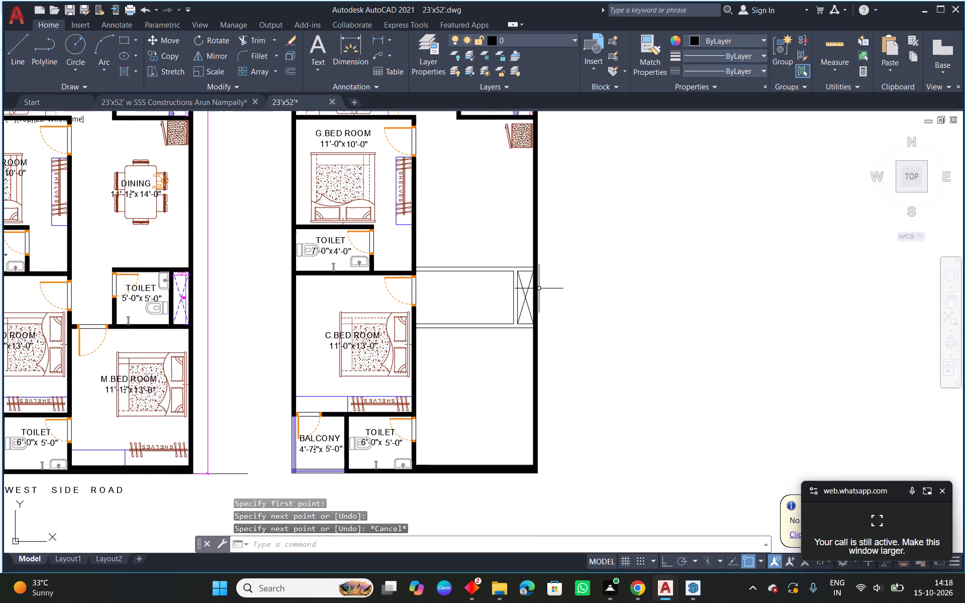
middle_drag(443, 342, 602, 344)
text(o 5'')
key(BackSpace)
key(Return)
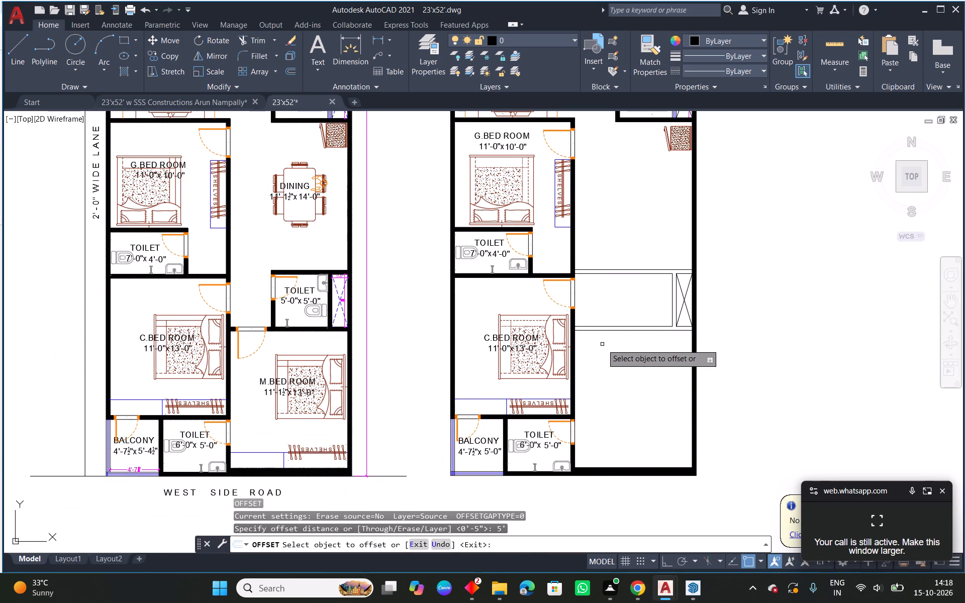
scroll(658, 305, up, 1)
click(680, 291)
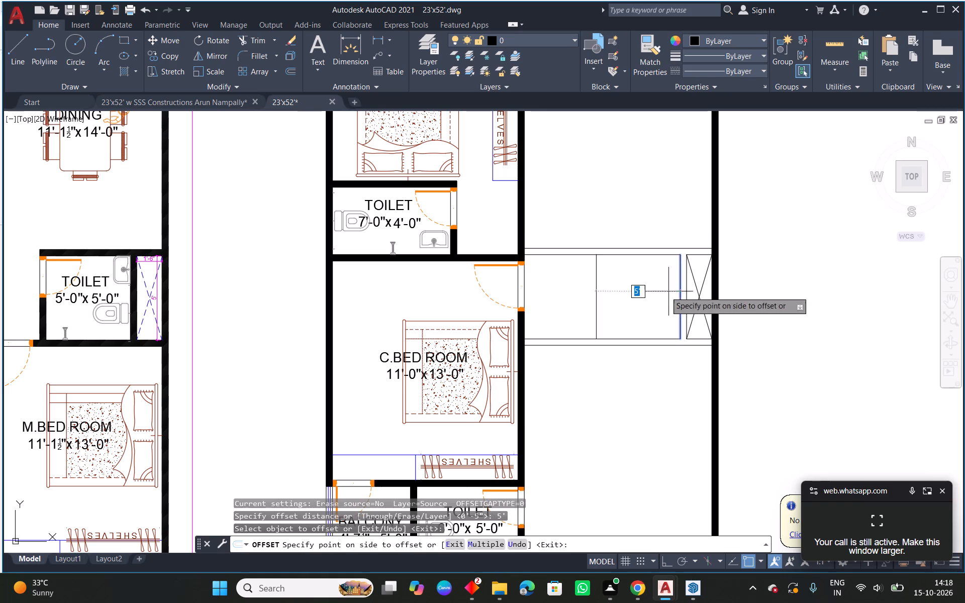
click(622, 291)
key(Escape)
Offset the new toilet width line 4.5" away from the duct to form the toilet's side wall.
text(o 4.5)
key(space)
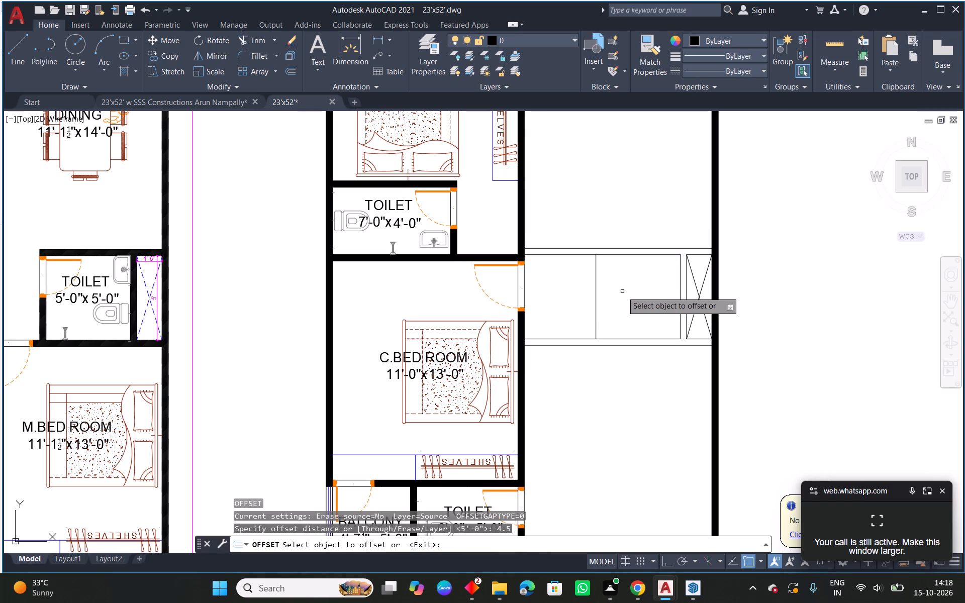
click(595, 300)
click(567, 304)
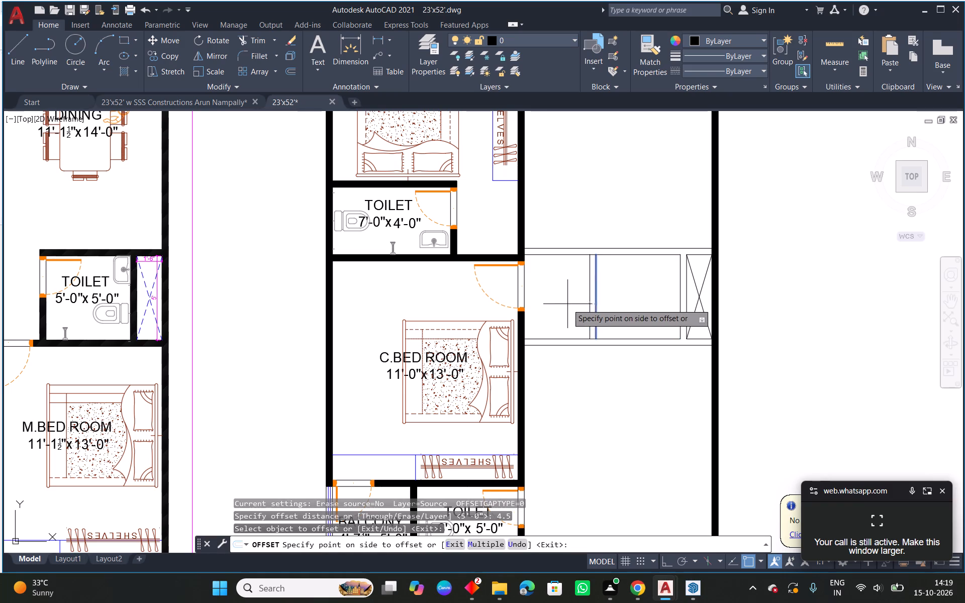
Fillet the toilet side wall's outer line to the outer lines of both cross walls with square, zero-radius corners.
key(Escape)
text(f)
key(space)
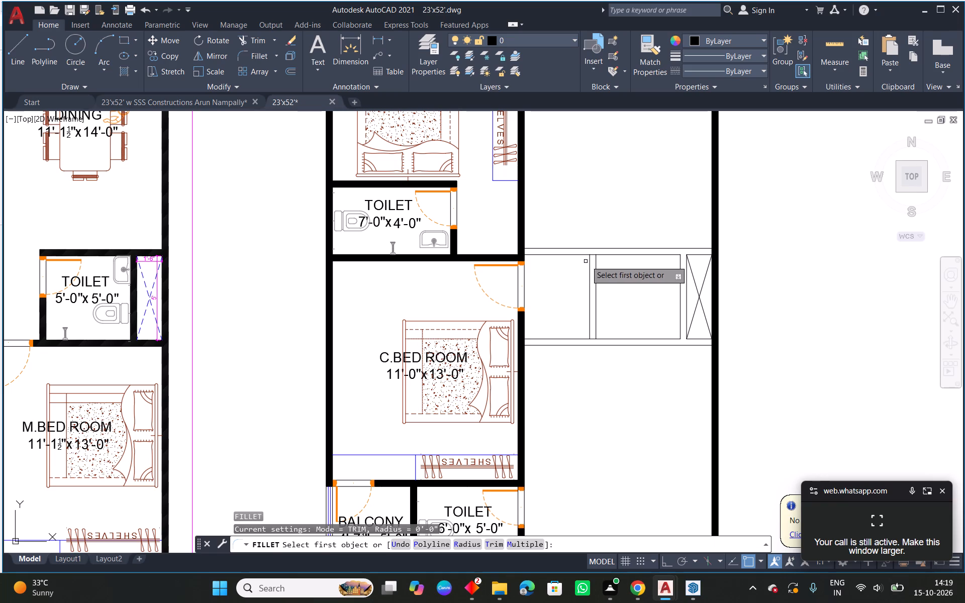
click(588, 260)
click(598, 248)
right_click(596, 229)
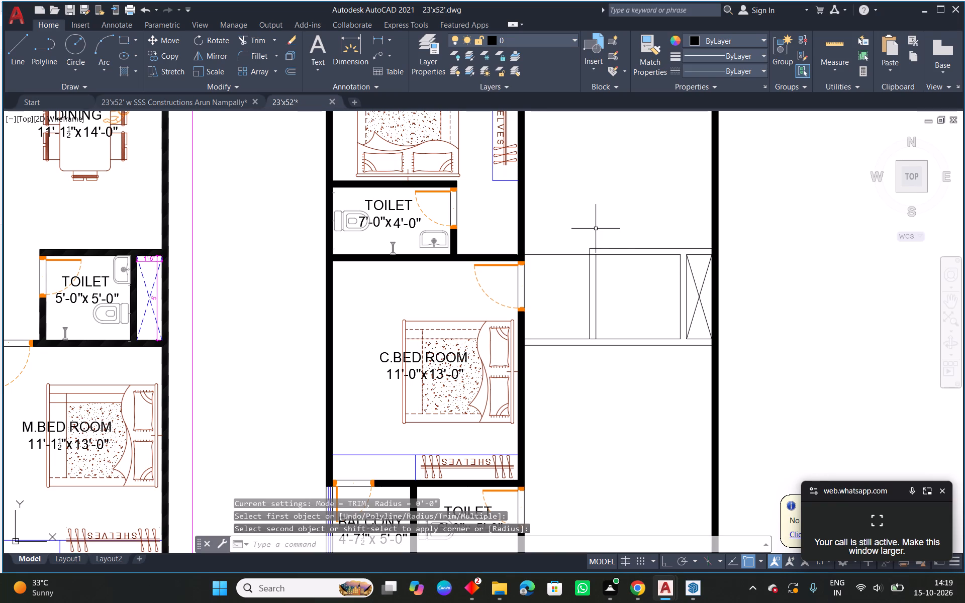
click(622, 232)
click(590, 326)
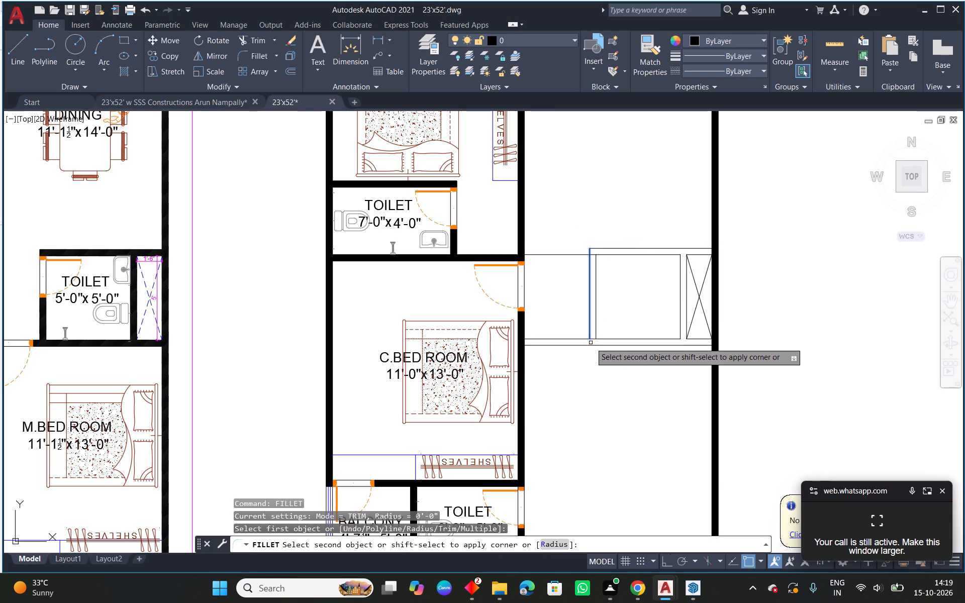
click(596, 345)
key(Escape)
Trim the cross walls' inner lines that run past the toilet's side wall, including the stubs inside both wall corners.
text(tr)
key(space)
key(space)
drag(567, 357, 564, 238)
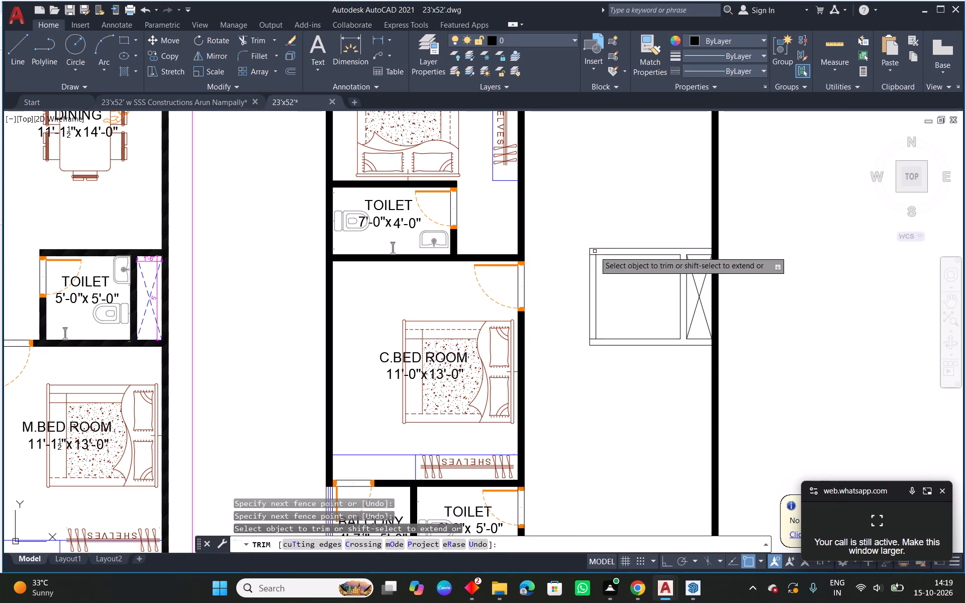
scroll(602, 256, up, 3)
click(563, 248)
middle_drag(628, 351, 625, 219)
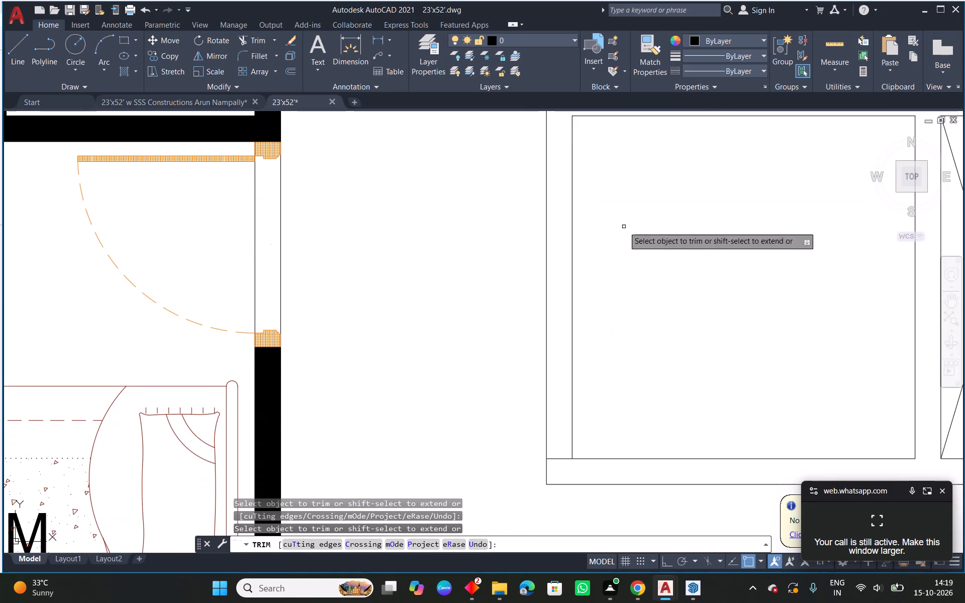
click(557, 458)
right_click(624, 322)
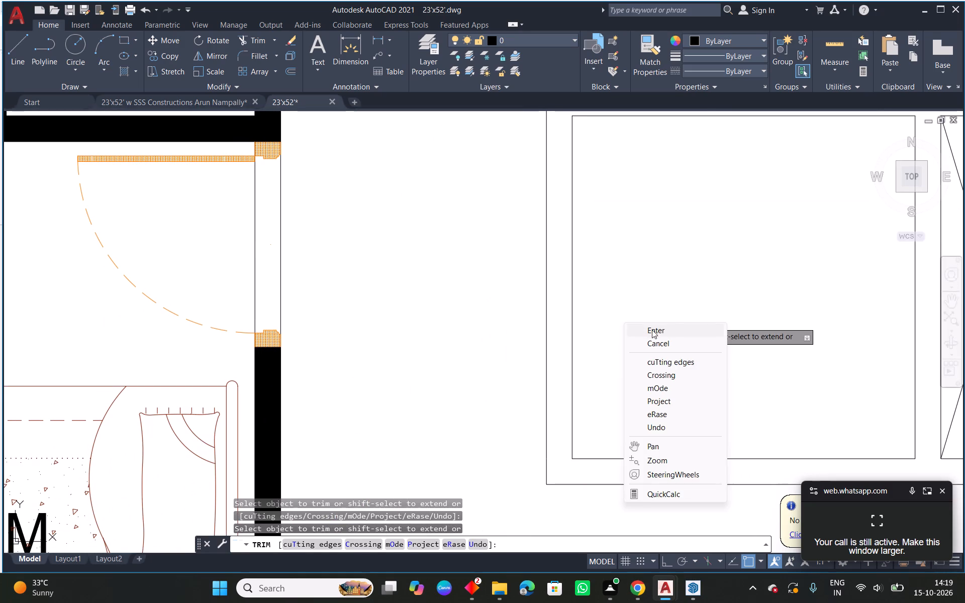
click(652, 330)
Copy the washbasin from the original 5'-0"x5'-0" toilet into the duct-side upper corner of the new toilet.
scroll(622, 361, down, 2)
middle_drag(538, 363, 750, 331)
scroll(751, 331, down, 1)
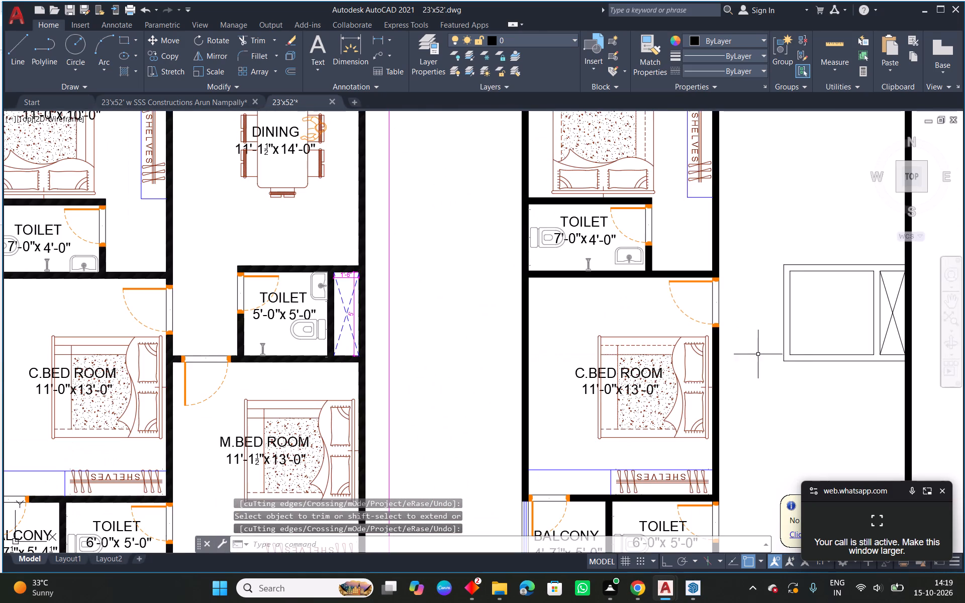
middle_drag(866, 349, 746, 348)
click(198, 295)
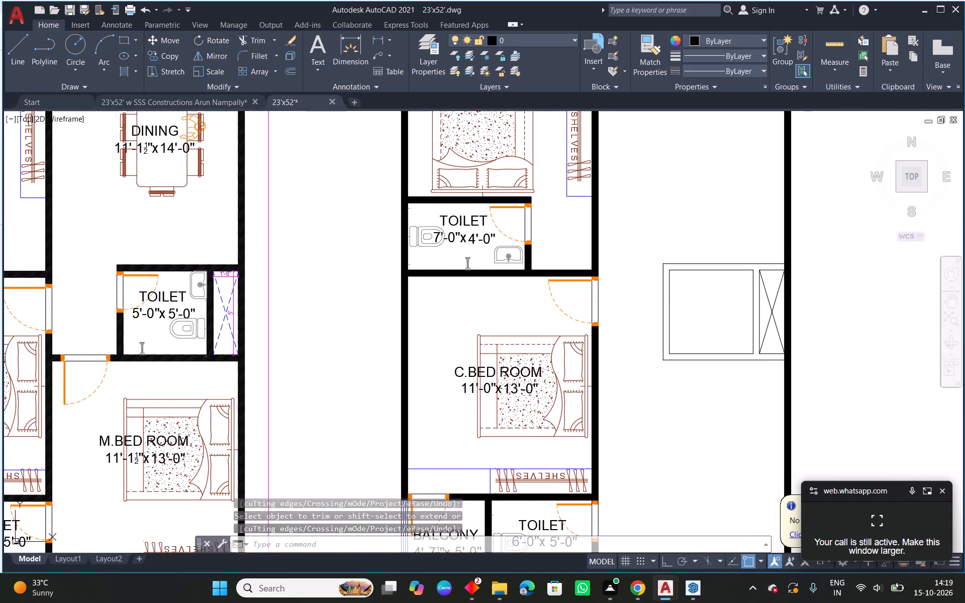
text(co)
key(space)
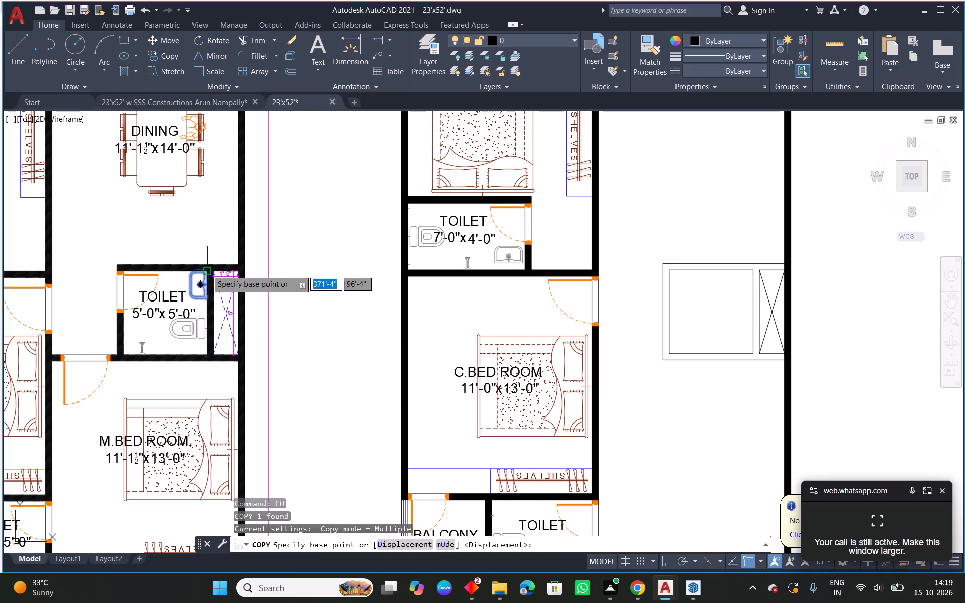
click(207, 270)
click(751, 270)
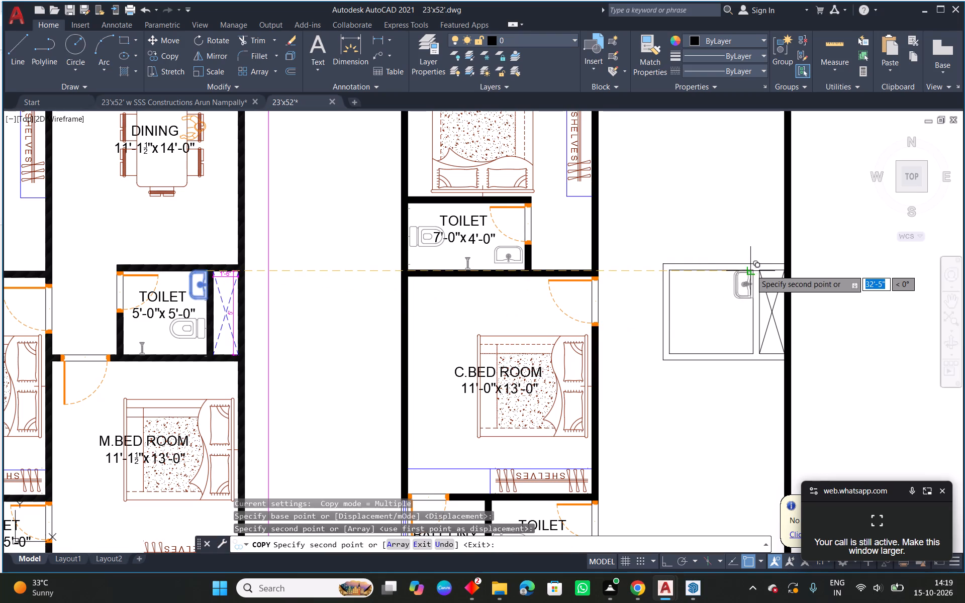
key(Escape)
Copy the WC from the original 5'-0"x5'-0" toilet to the duct-side wall of the new toilet.
click(197, 337)
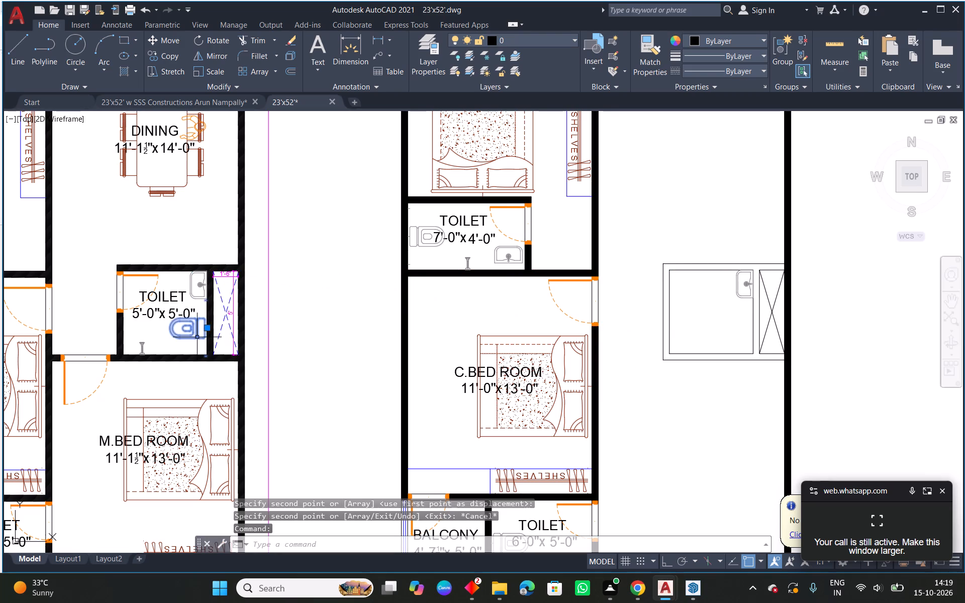
text(co)
key(space)
click(205, 327)
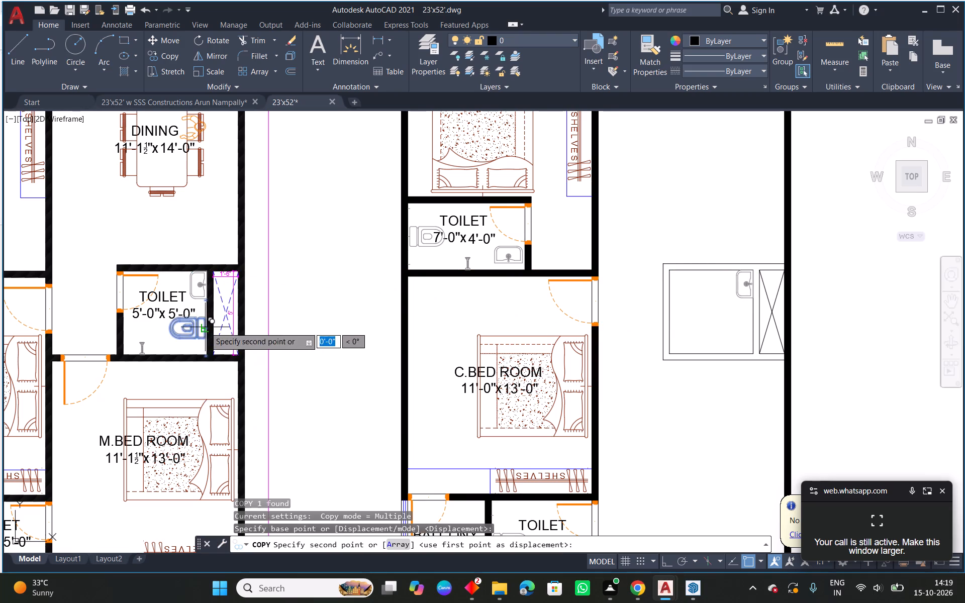
scroll(737, 321, up, 2)
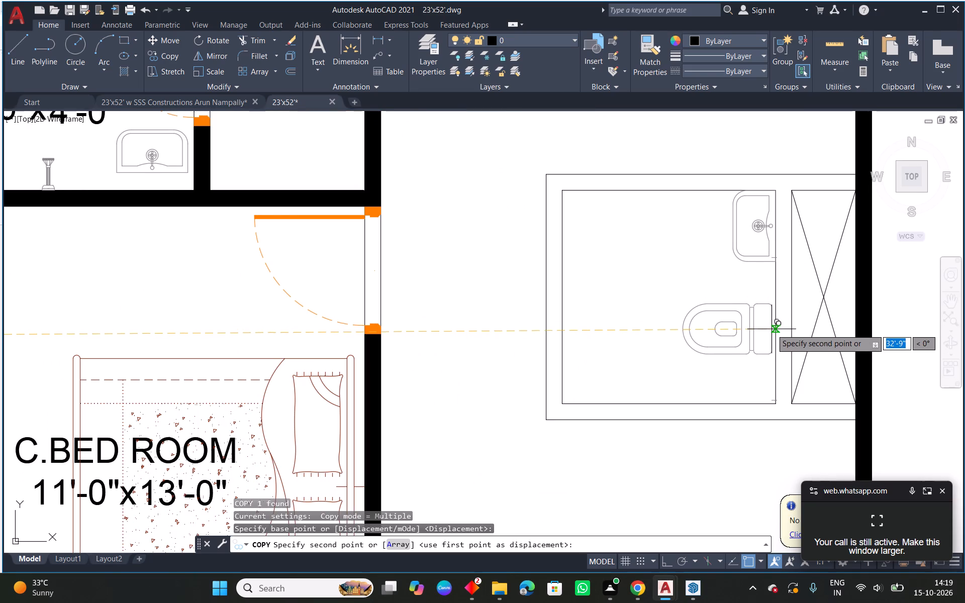
click(769, 333)
key(Escape)
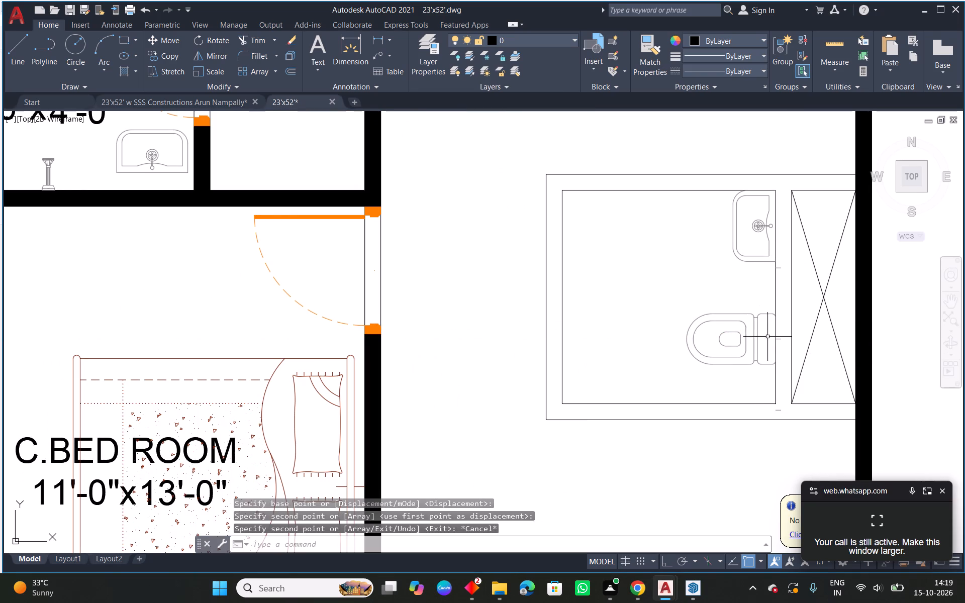
Shift the copied WC by its insertion point so it sits on the toilet's inner wall line.
click(757, 342)
scroll(775, 341, up, 3)
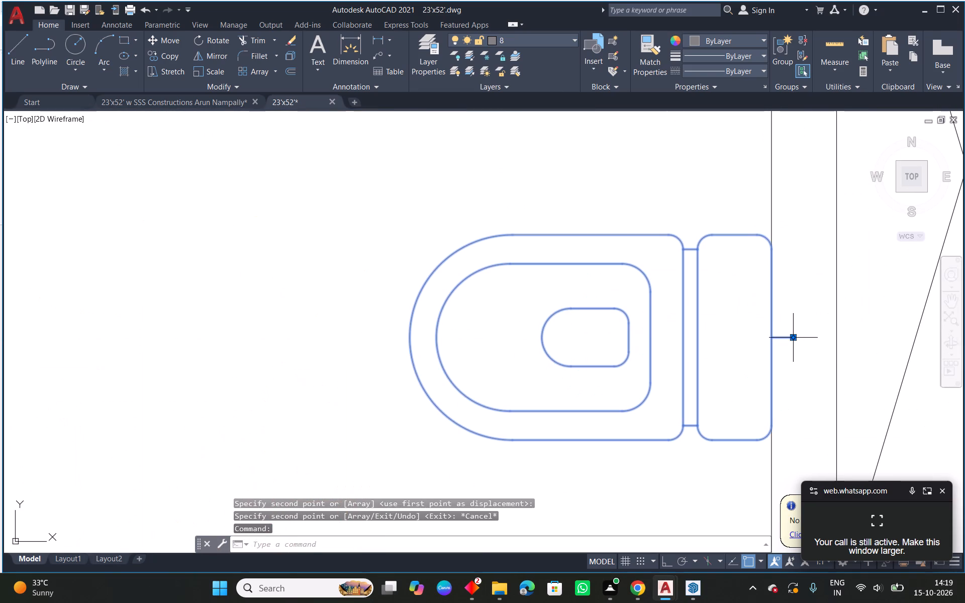
click(795, 338)
click(771, 339)
key(Escape)
Copy the shower symbol from the original 5'-0"x5'-0" toilet to the lower wall of the new toilet.
scroll(631, 322, down, 4)
middle_drag(553, 363, 644, 323)
scroll(618, 330, down, 1)
scroll(52, 312, up, 1)
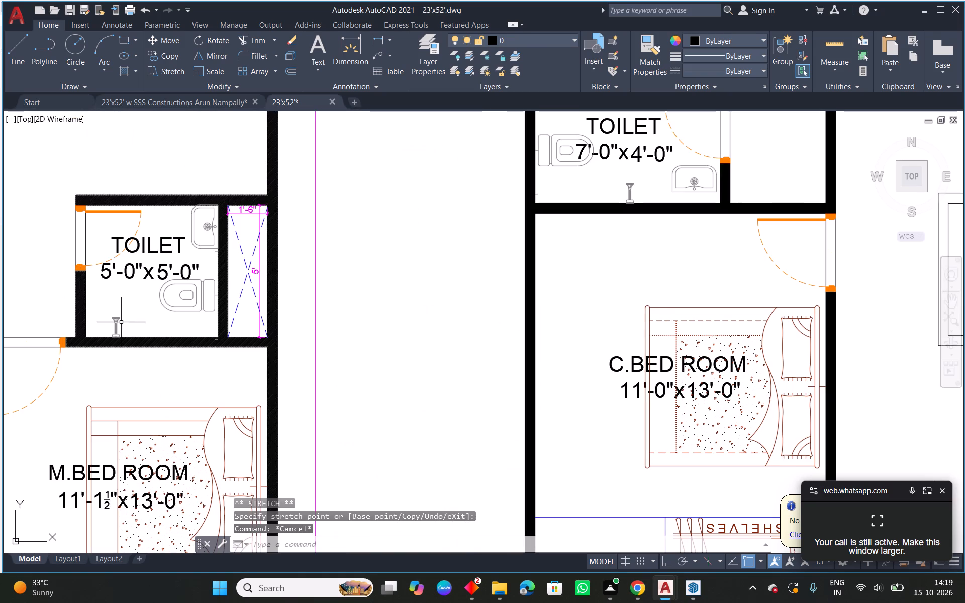
click(116, 323)
key(c)
key(o)
key(space)
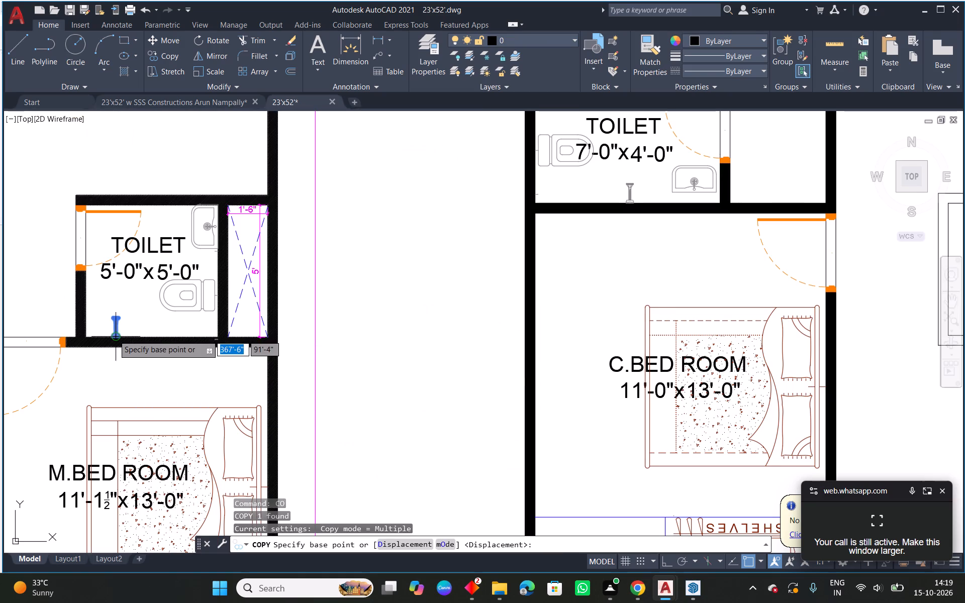
click(114, 335)
middle_drag(643, 301, 59, 270)
scroll(382, 289, up, 1)
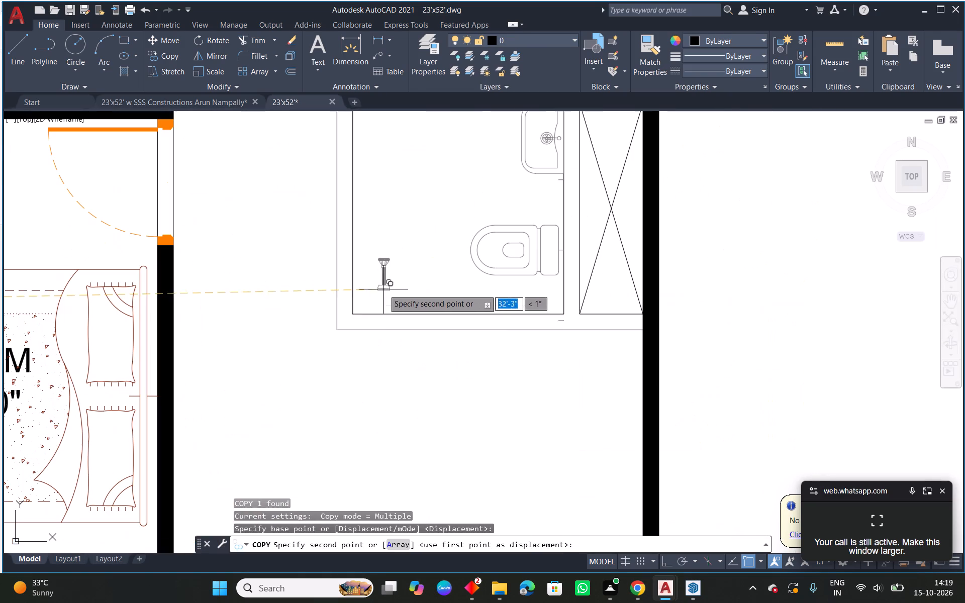
click(405, 312)
key(Escape)
Move the copied shower symbol so its base rests on the lower wall's inner line.
scroll(401, 314, up, 4)
click(409, 289)
click(401, 296)
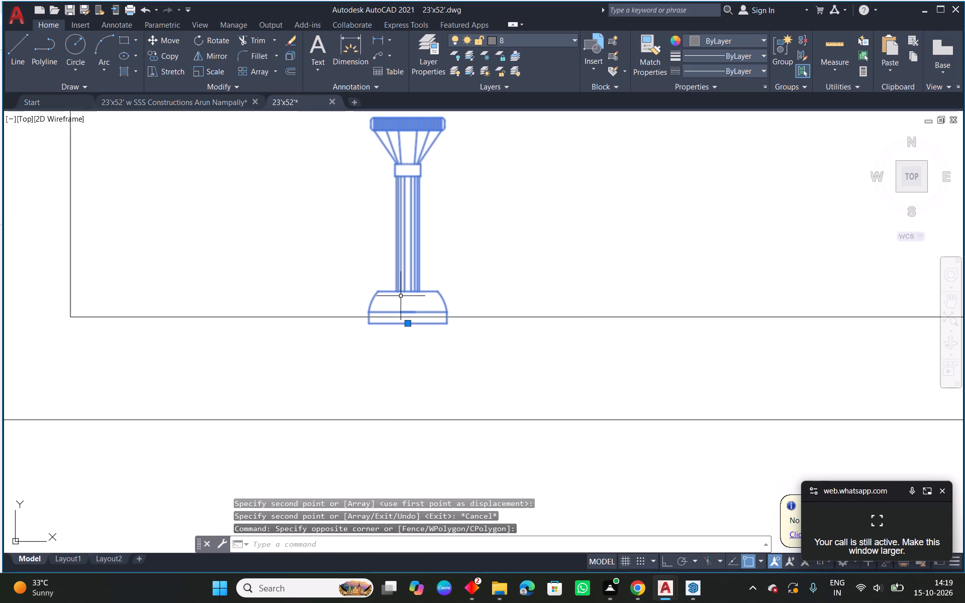
text(m)
key(space)
click(405, 326)
click(405, 317)
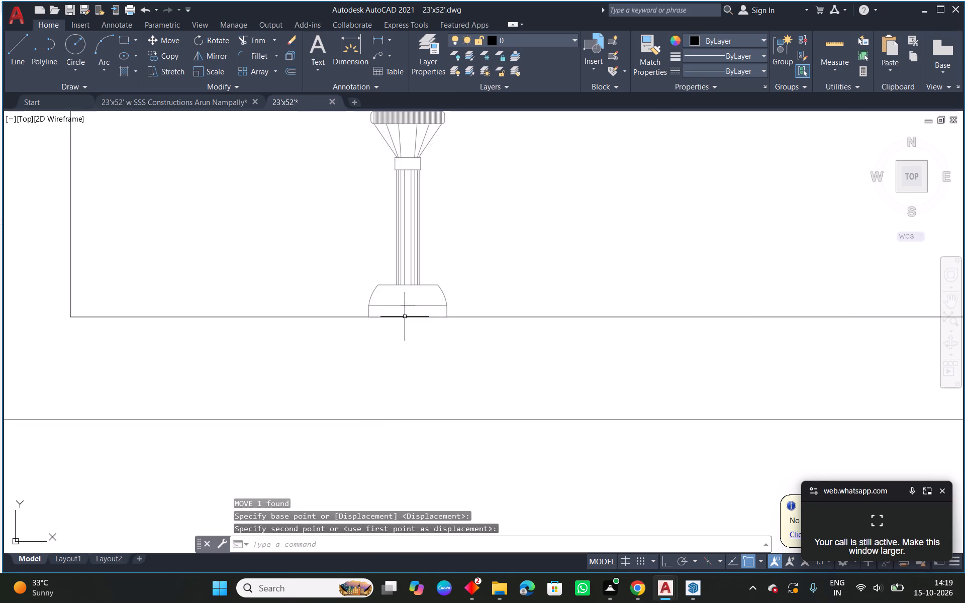
key(Escape)
Copy the door from the original 5'-0"x5'-0" toilet into the new toilet's side wall near its upper corner.
scroll(482, 307, down, 3)
scroll(435, 304, down, 3)
middle_drag(317, 289, 535, 308)
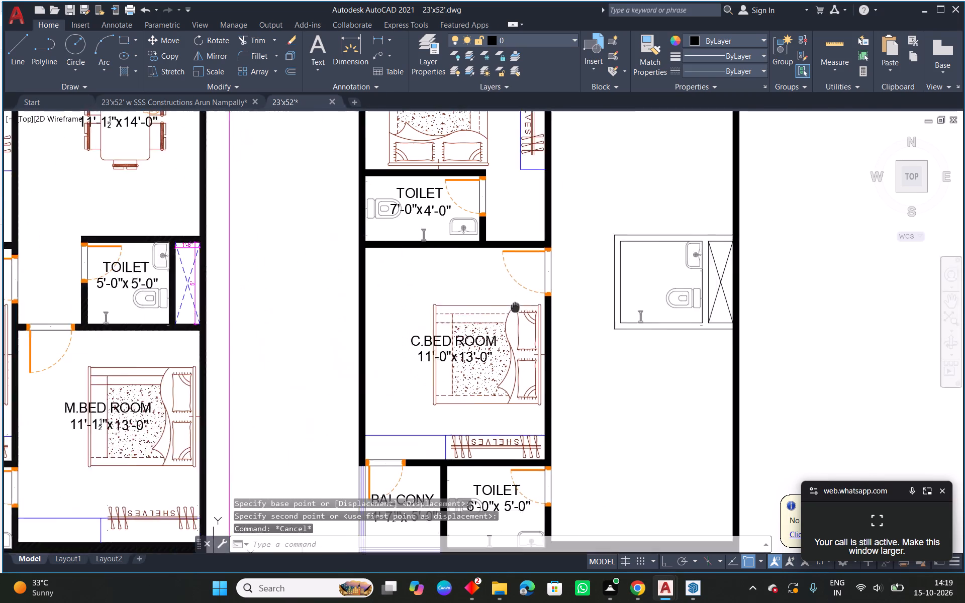
middle_drag(535, 308, 665, 317)
click(269, 260)
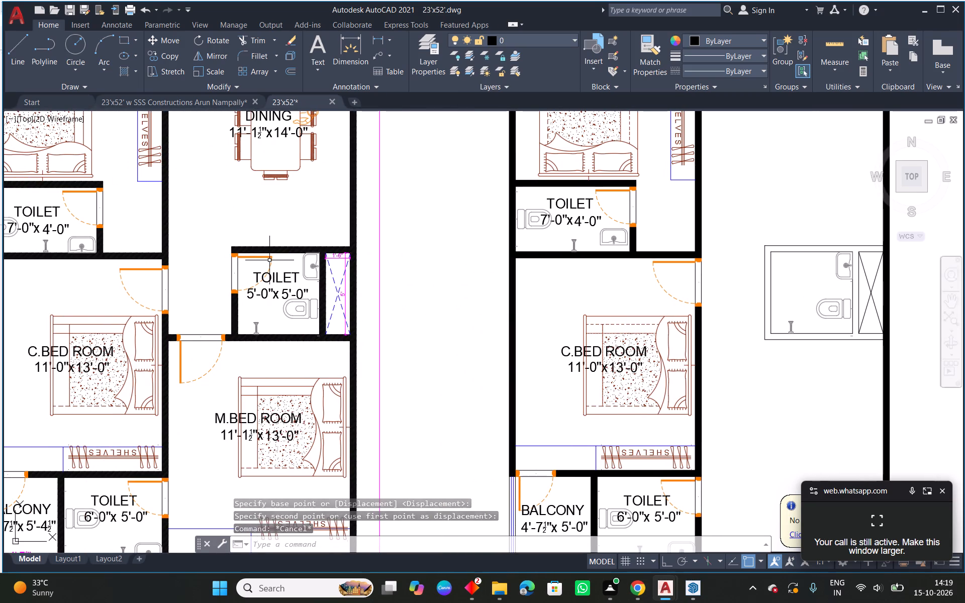
text(co)
key(space)
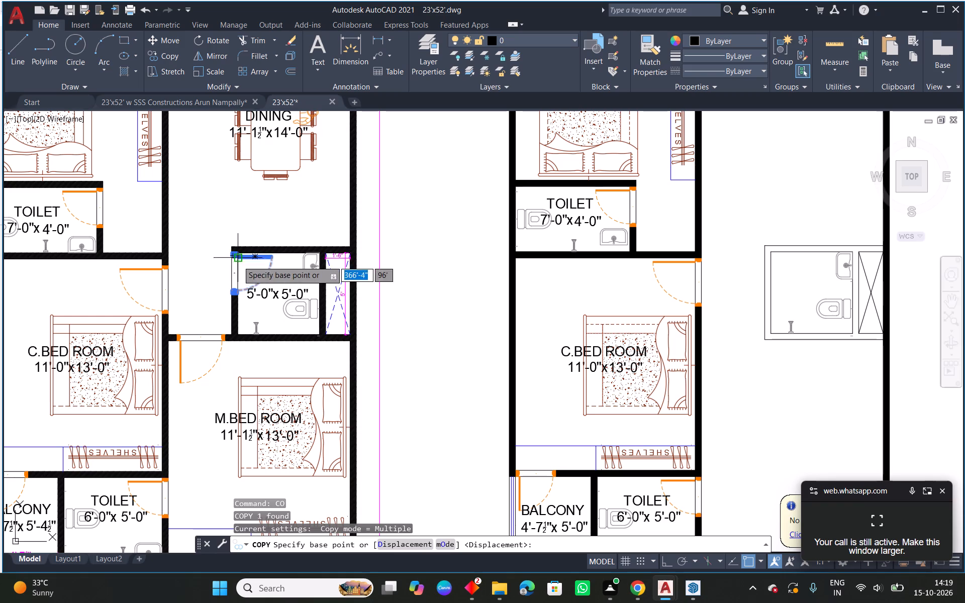
click(229, 249)
middle_drag(677, 285, 445, 283)
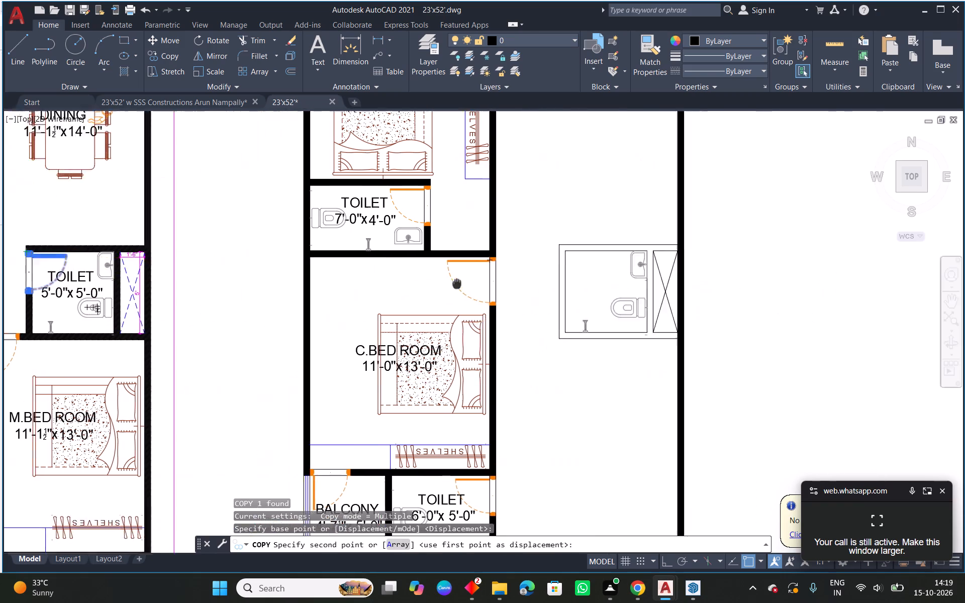
middle_drag(445, 283, 373, 285)
scroll(486, 257, up, 2)
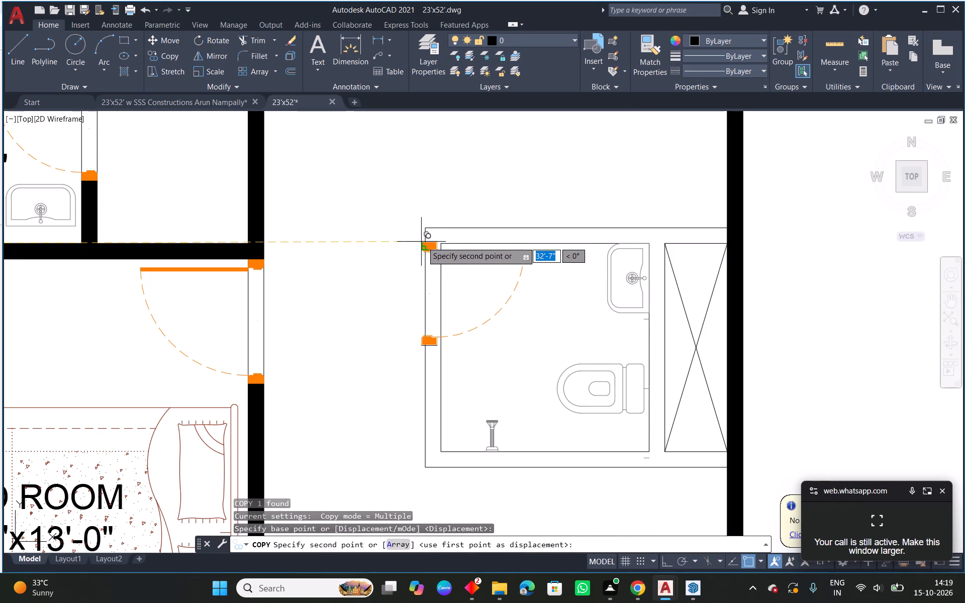
click(425, 245)
key(Escape)
Shift the copied door by its insertion point to the inner upper corner of the new toilet.
scroll(433, 246, up, 3)
click(434, 246)
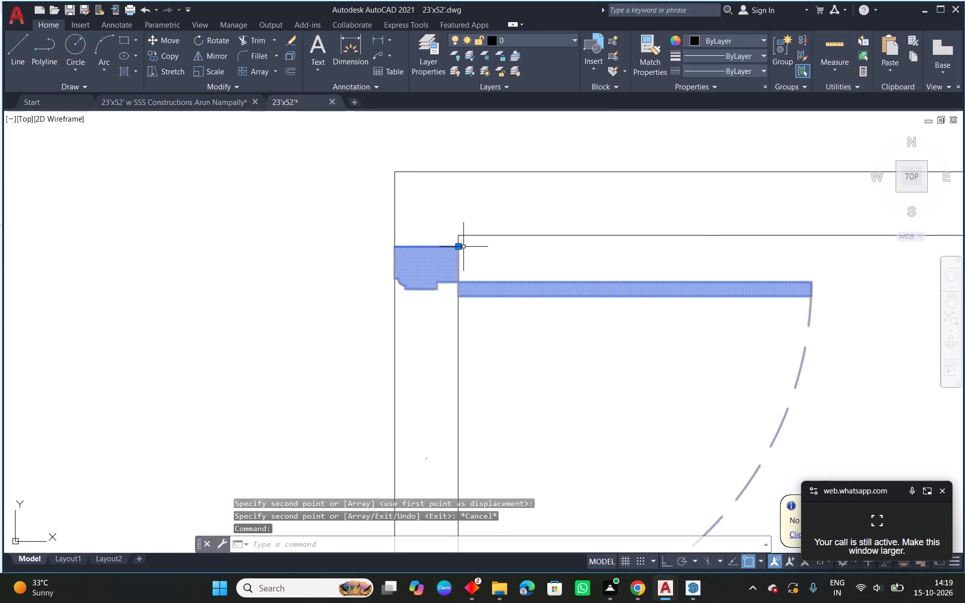
click(457, 247)
click(457, 236)
key(Escape)
Hatch the new toilet and duct walls with the Solid pattern.
scroll(515, 319, down, 5)
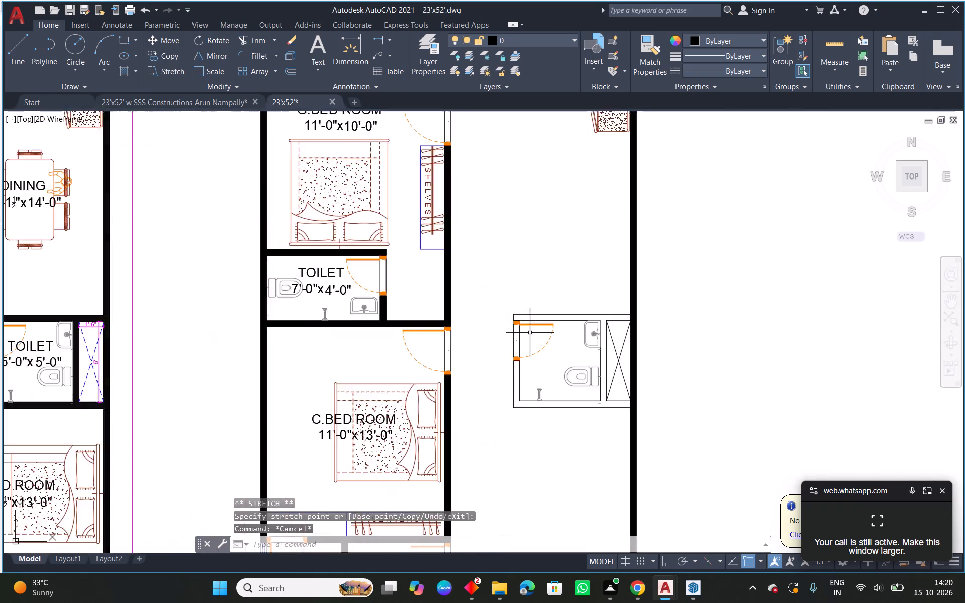
middle_drag(592, 389, 564, 299)
middle_drag(588, 335, 552, 336)
text(h)
key(space)
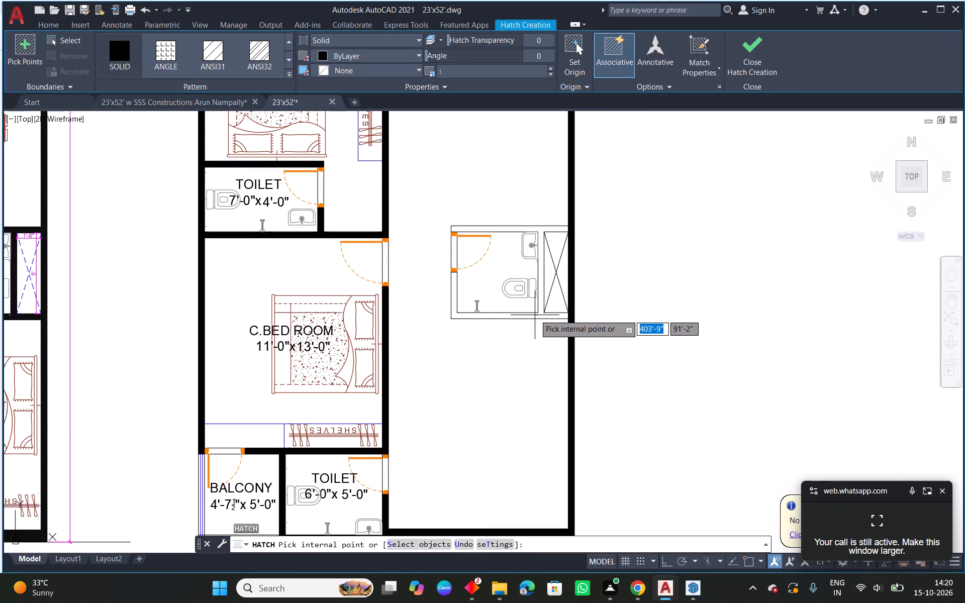
click(525, 318)
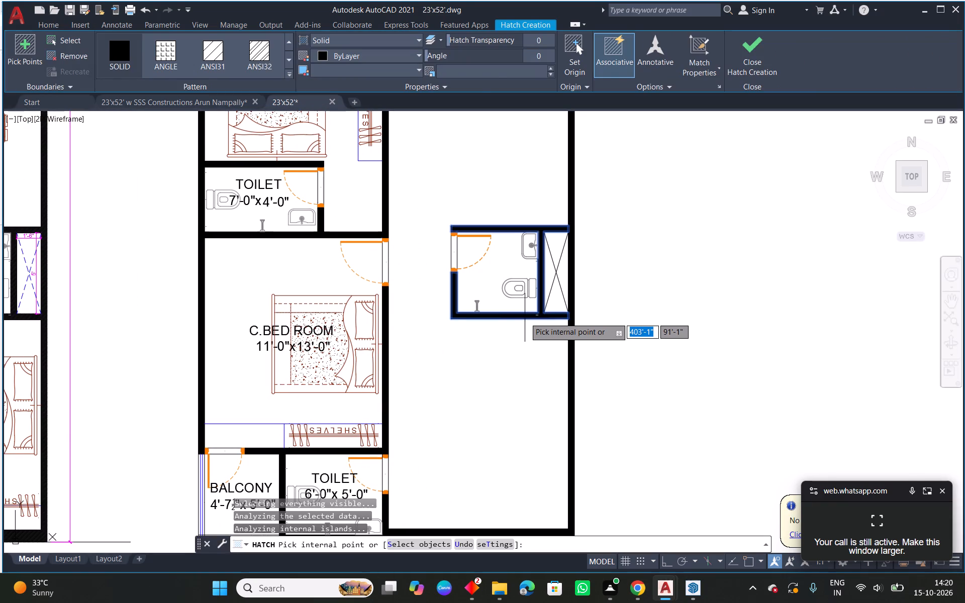
key(Escape)
Copy the TOILET and 5'-0"x5'-0" label text from the original plan into the new toilet.
scroll(525, 318, down, 1)
middle_drag(482, 337, 611, 335)
scroll(309, 284, up, 1)
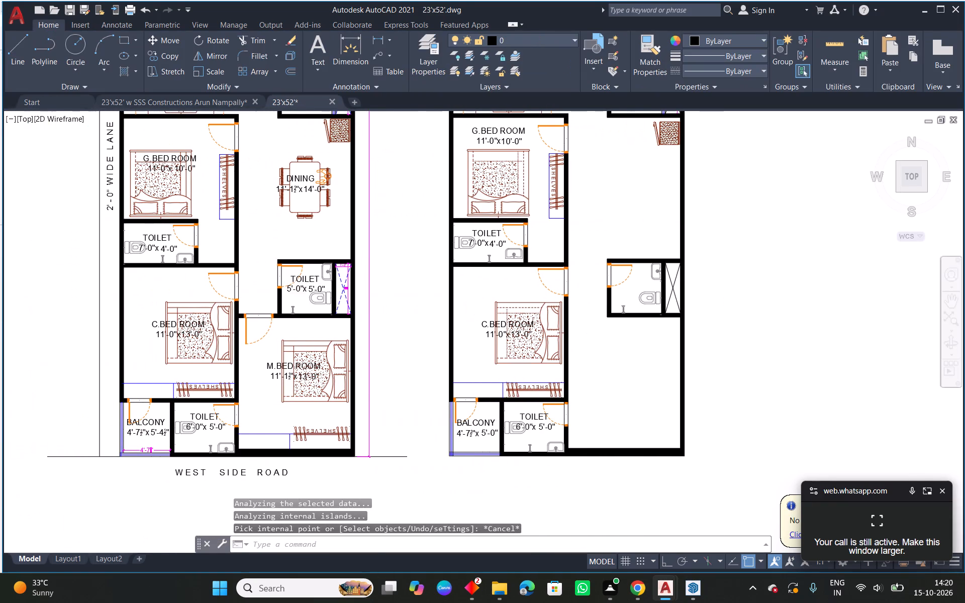
click(293, 292)
click(312, 290)
text(co)
key(space)
click(312, 290)
middle_drag(846, 344, 814, 341)
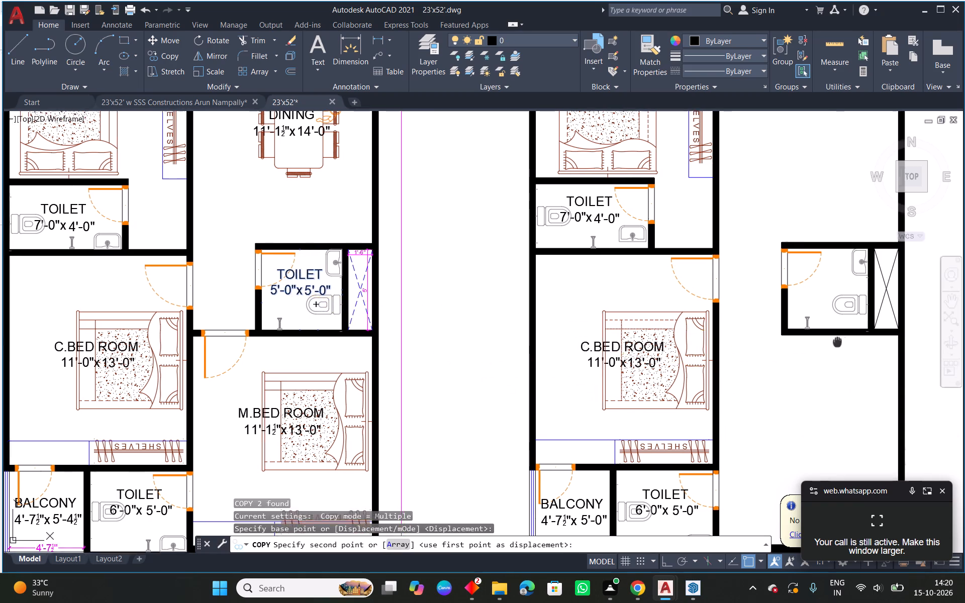
middle_drag(814, 341, 587, 353)
scroll(589, 295, up, 2)
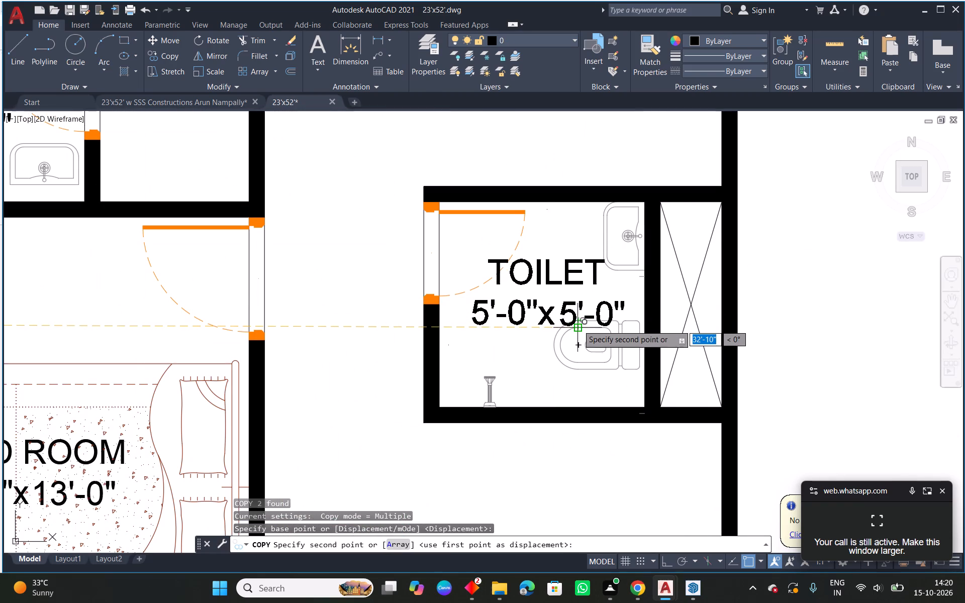
click(572, 319)
key(Escape)
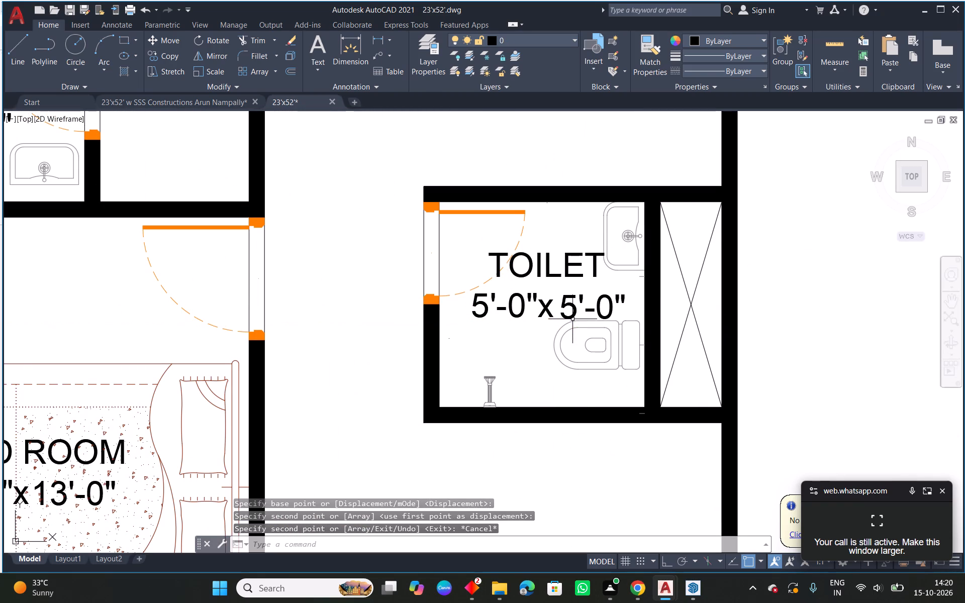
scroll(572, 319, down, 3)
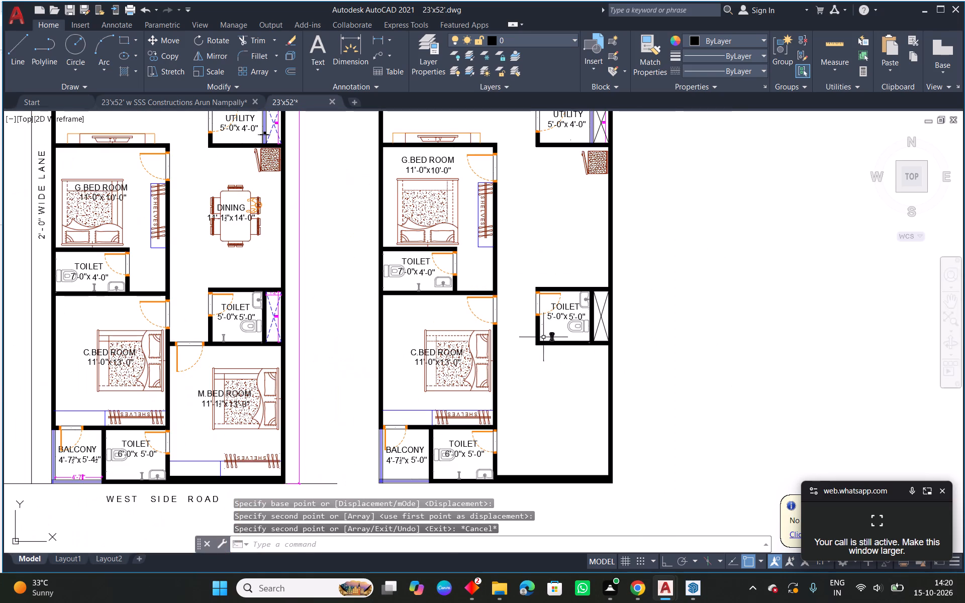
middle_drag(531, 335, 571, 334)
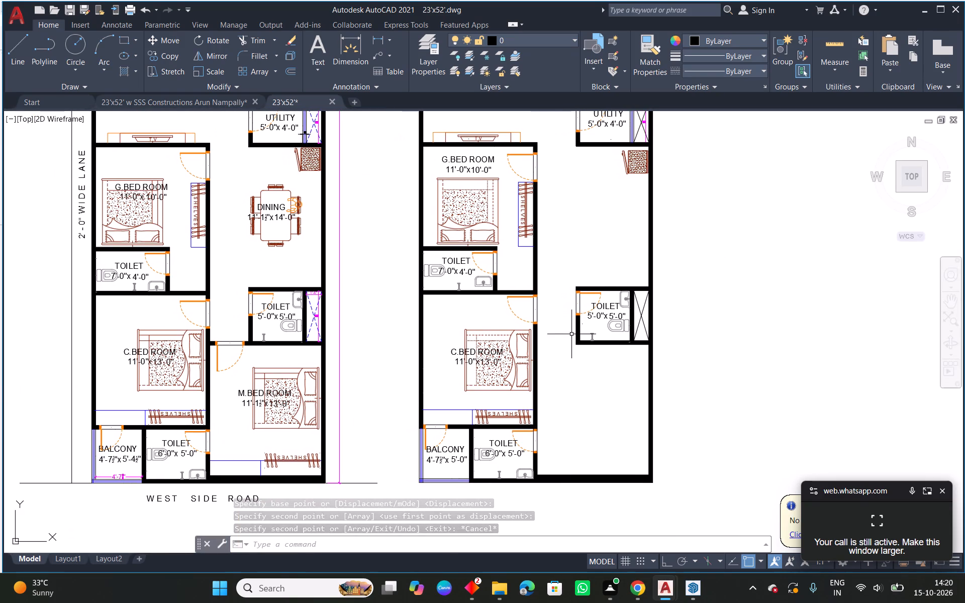
Extend both lower wall lines of the new 5'-0"x5'-0" toilet across the passage to the C.BED ROOM wall.
scroll(563, 352, up, 1)
text(ex)
key(space)
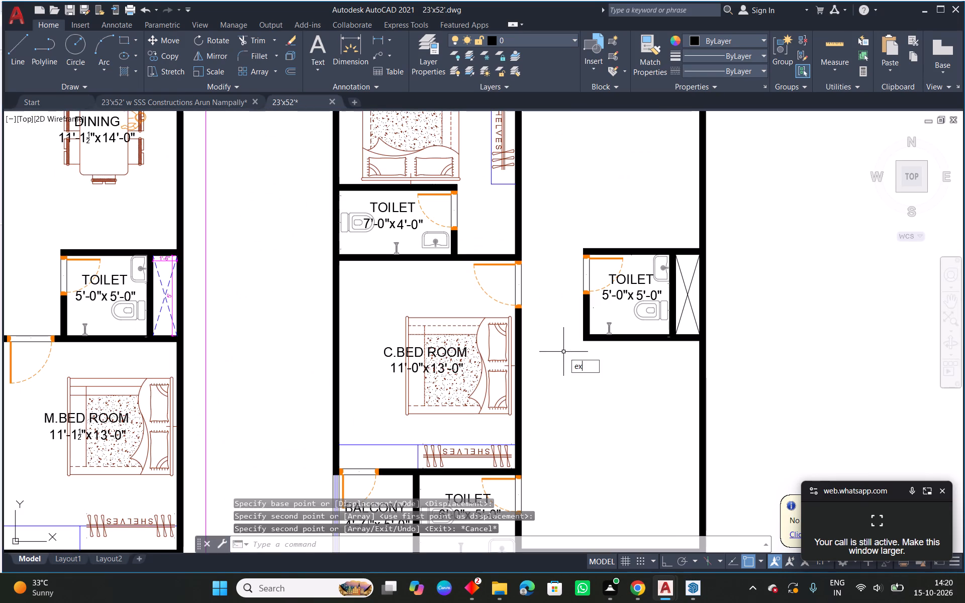
click(591, 340)
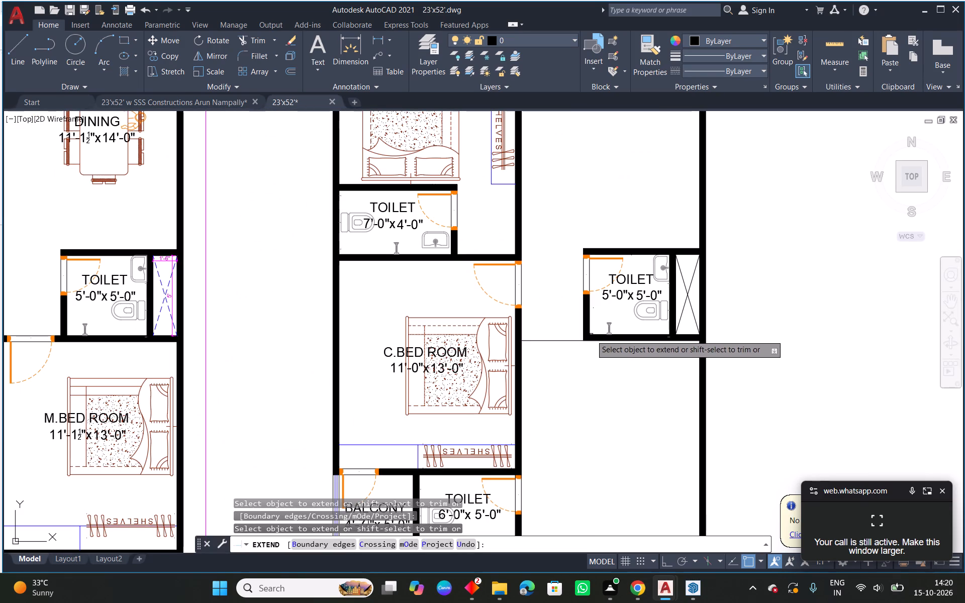
scroll(595, 333, up, 2)
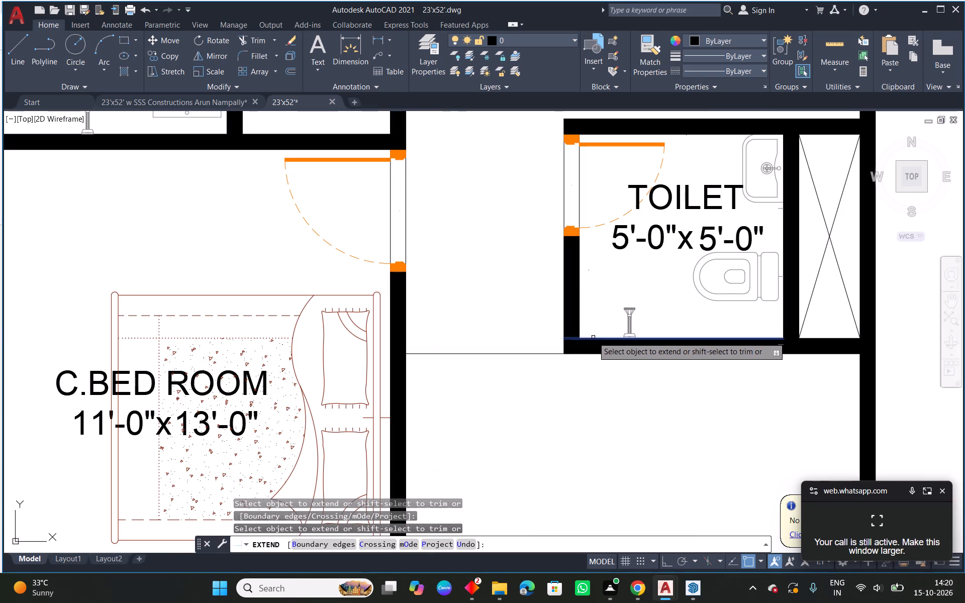
click(593, 338)
click(573, 337)
key(Escape)
scroll(527, 346, down, 4)
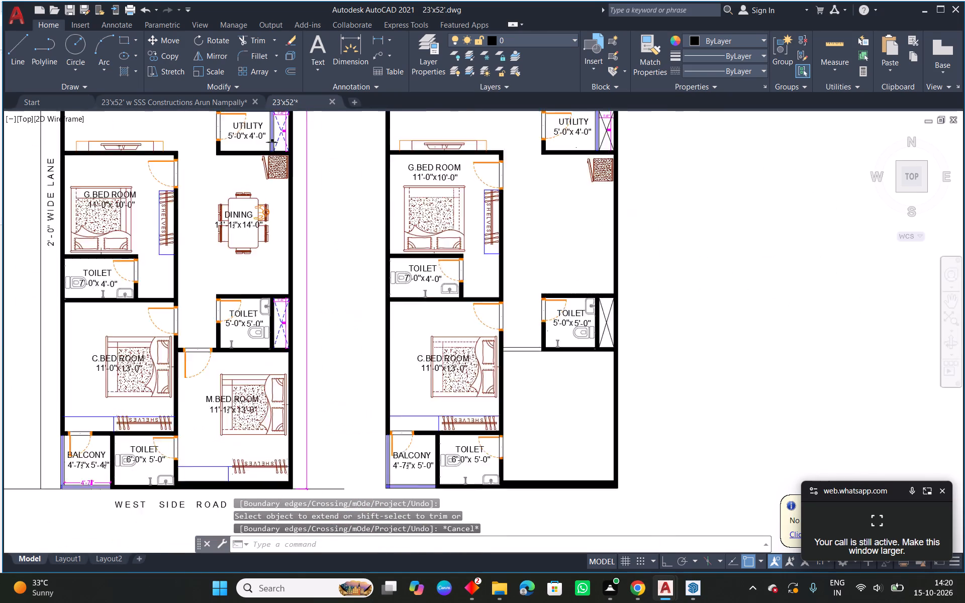
Copy the M.BED ROOM door from the original plan into the new master bedroom's upper wall, just off the C.BED ROOM wall.
middle_drag(491, 378, 630, 295)
scroll(485, 290, up, 3)
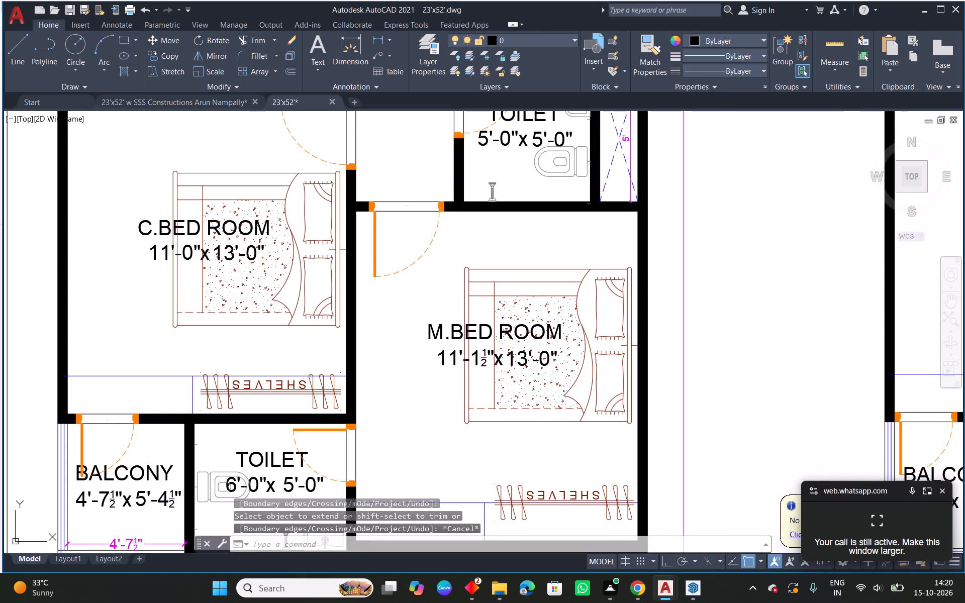
click(408, 268)
text(co)
key(space)
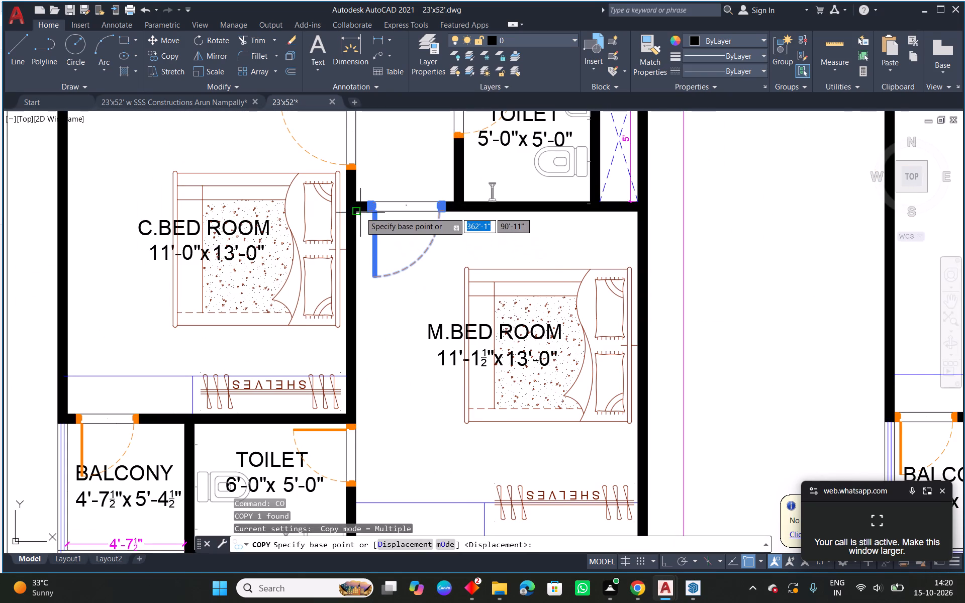
click(369, 211)
scroll(476, 368, down, 1)
middle_drag(723, 333, 714, 323)
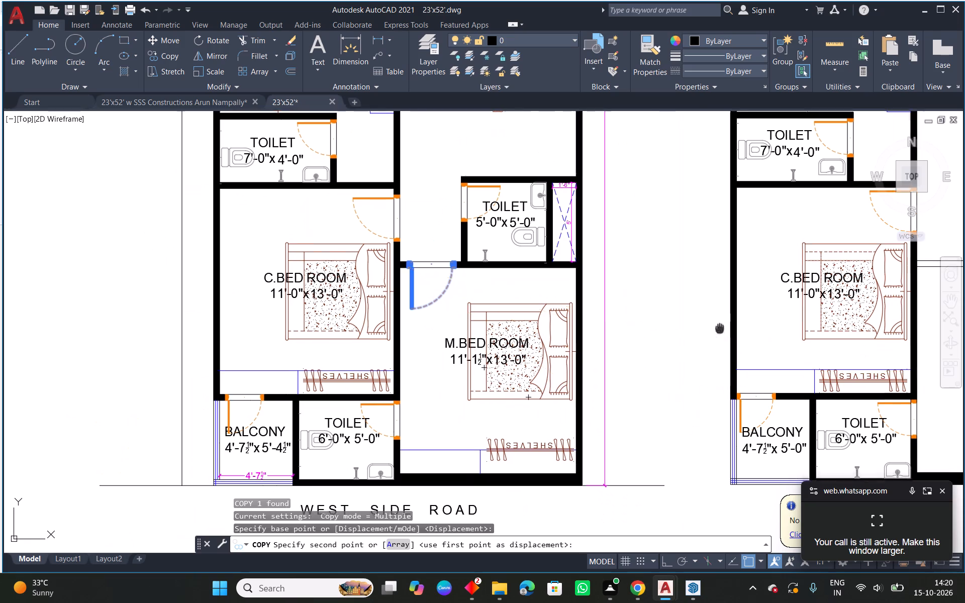
middle_drag(714, 323, 249, 240)
scroll(446, 175, up, 3)
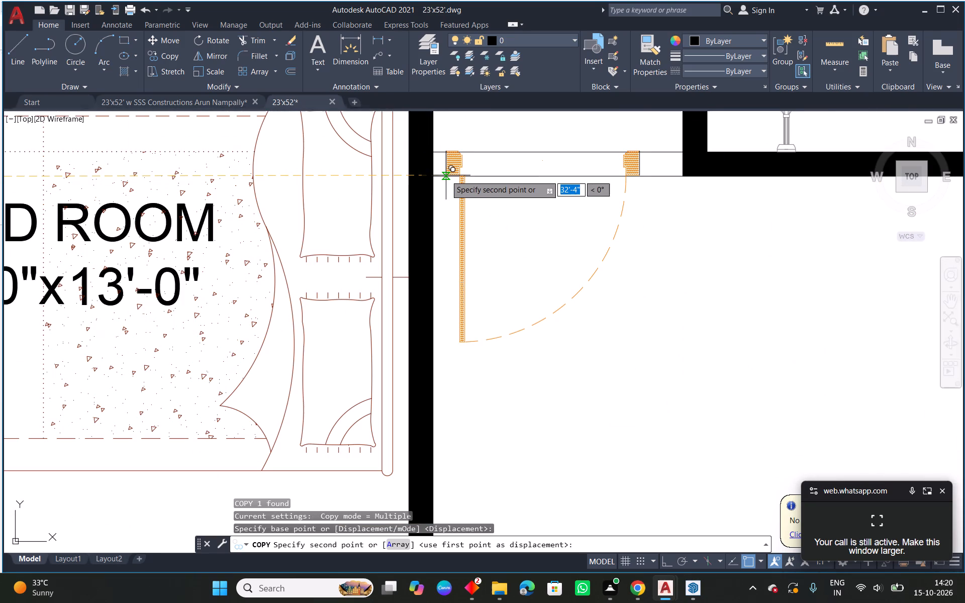
click(453, 176)
key(Escape)
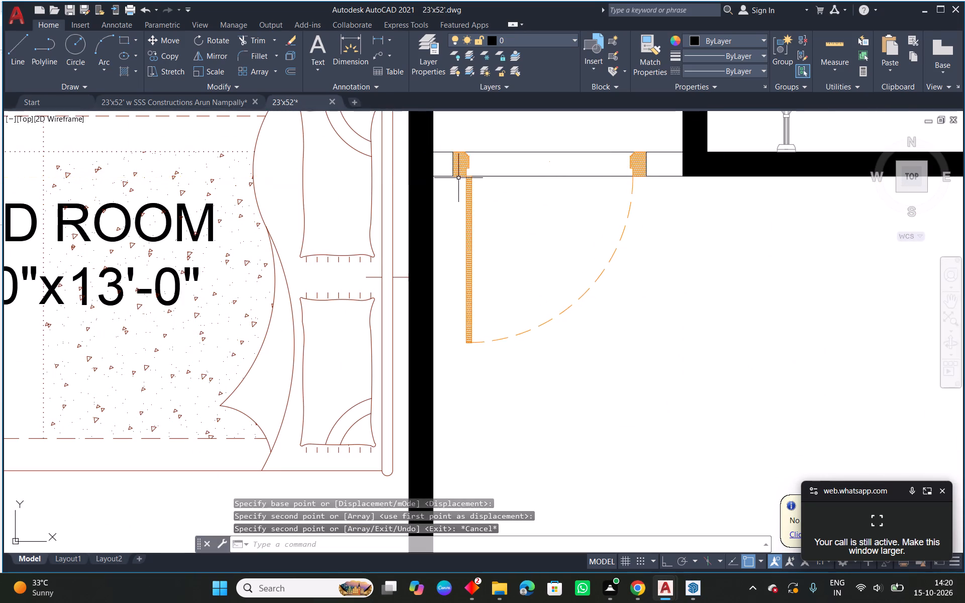
Hatch the wall pieces on both sides of the new master bedroom door with the Solid pattern.
scroll(546, 240, down, 1)
middle_drag(619, 260, 618, 302)
text(h)
key(space)
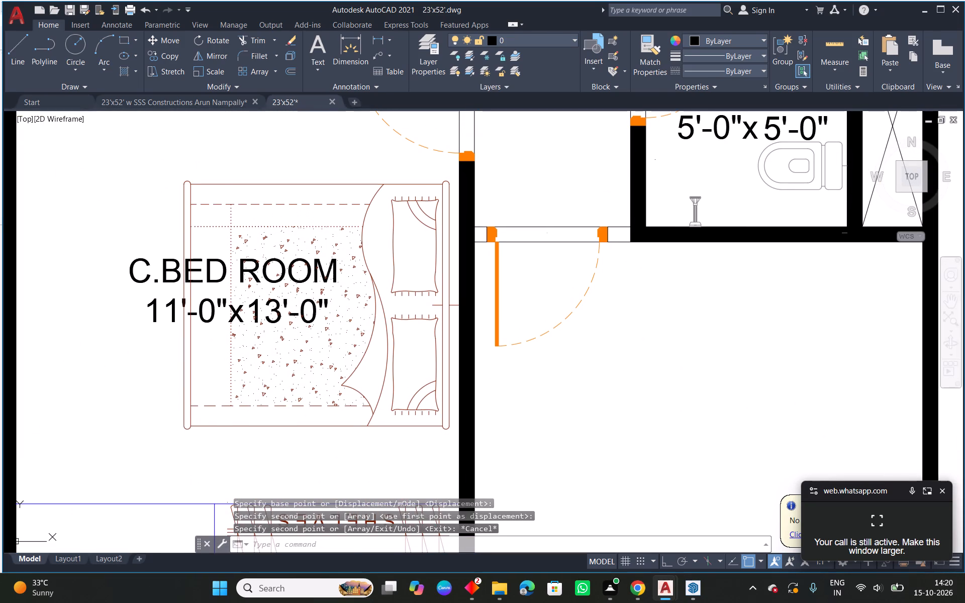
click(621, 234)
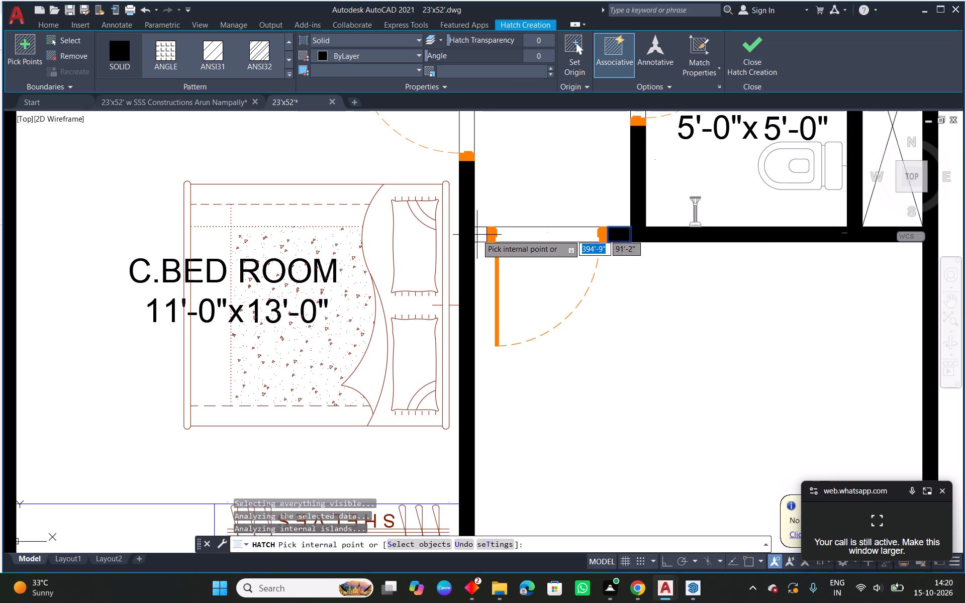
click(477, 235)
right_click(477, 235)
click(512, 245)
Copy the SHELVES block and its two blue wardrobe lines from the original M.BED ROOM to the new master bedroom's lower wall.
scroll(535, 300, down, 1)
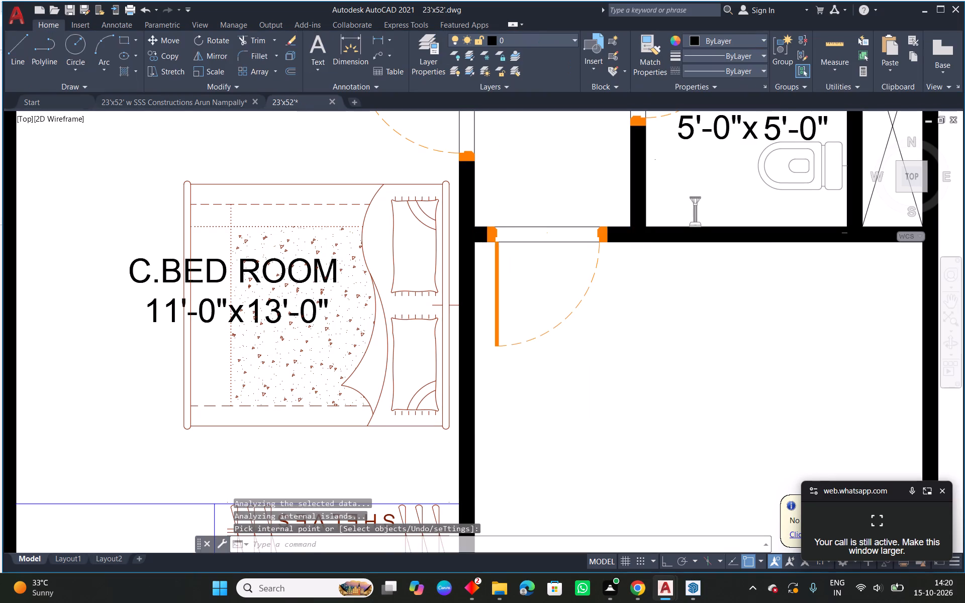
scroll(538, 306, down, 1)
middle_drag(568, 352, 707, 285)
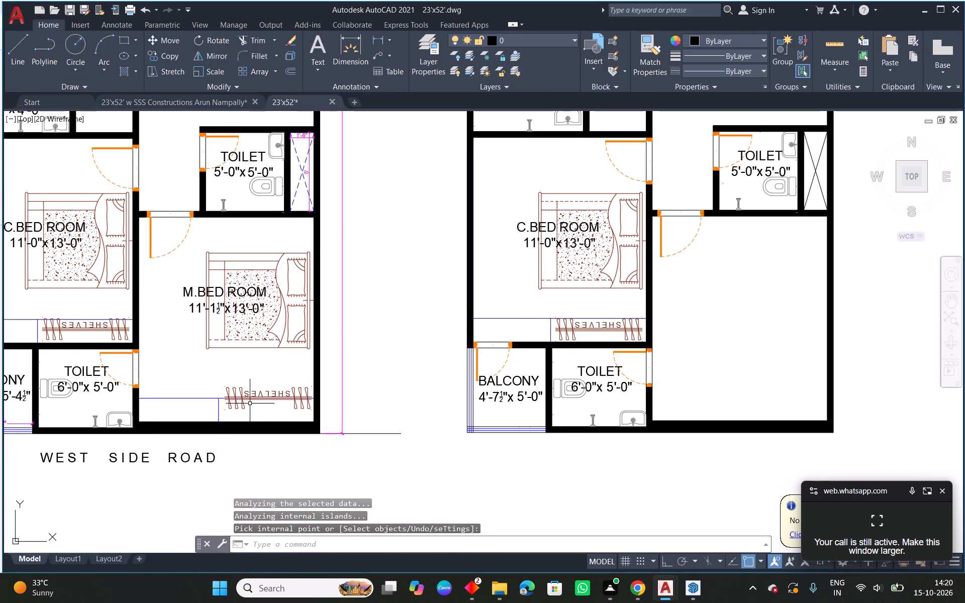
click(243, 400)
key(Escape)
middle_drag(255, 400, 443, 325)
scroll(436, 325, up, 2)
click(444, 262)
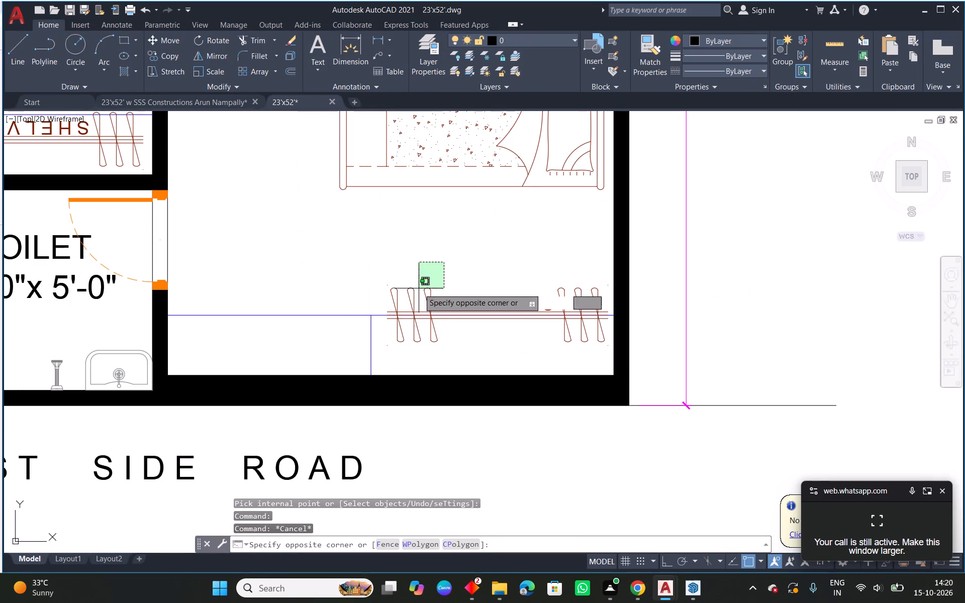
click(347, 342)
text(co)
key(space)
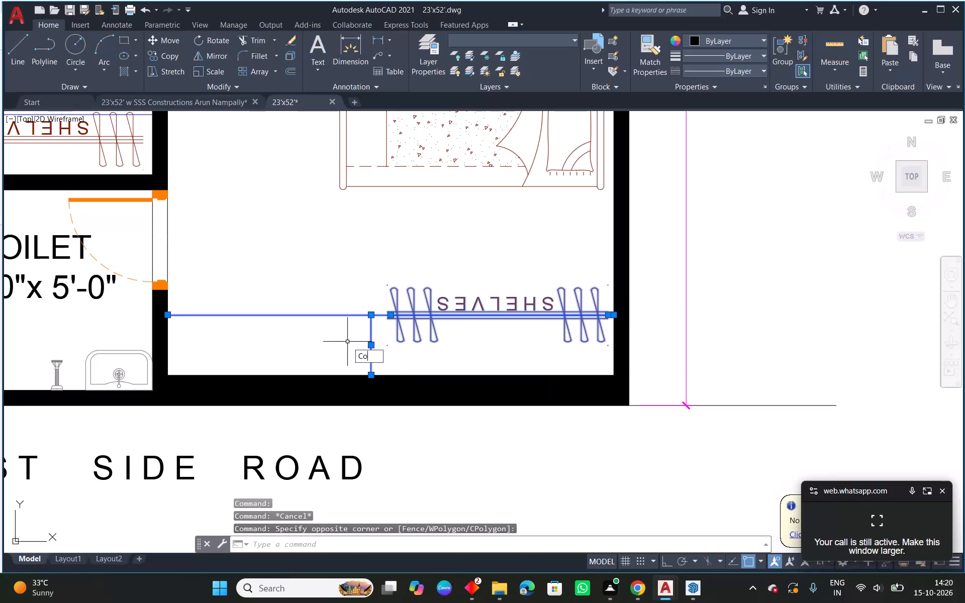
click(369, 378)
scroll(502, 337, down, 3)
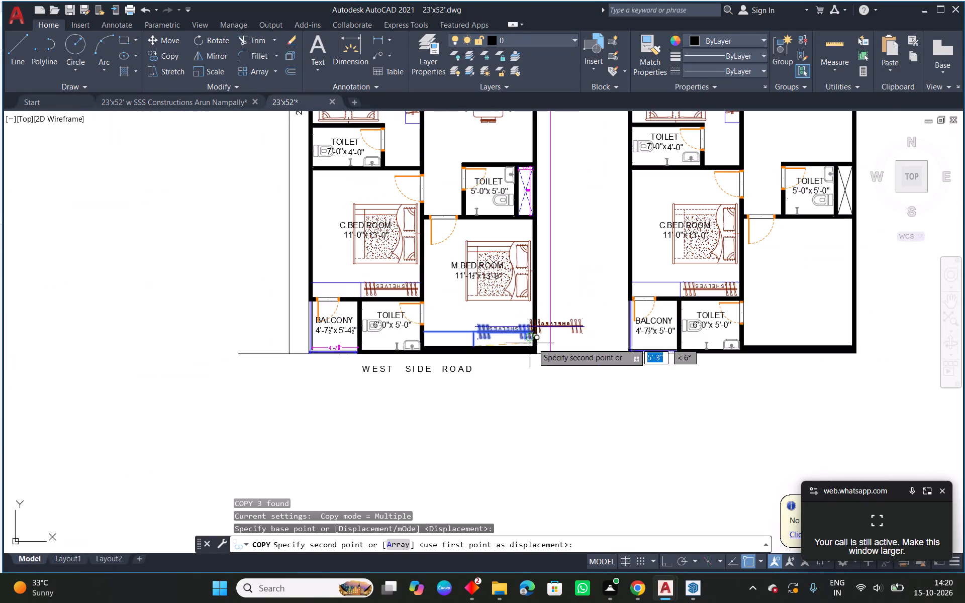
middle_drag(599, 352, 221, 311)
scroll(418, 295, up, 3)
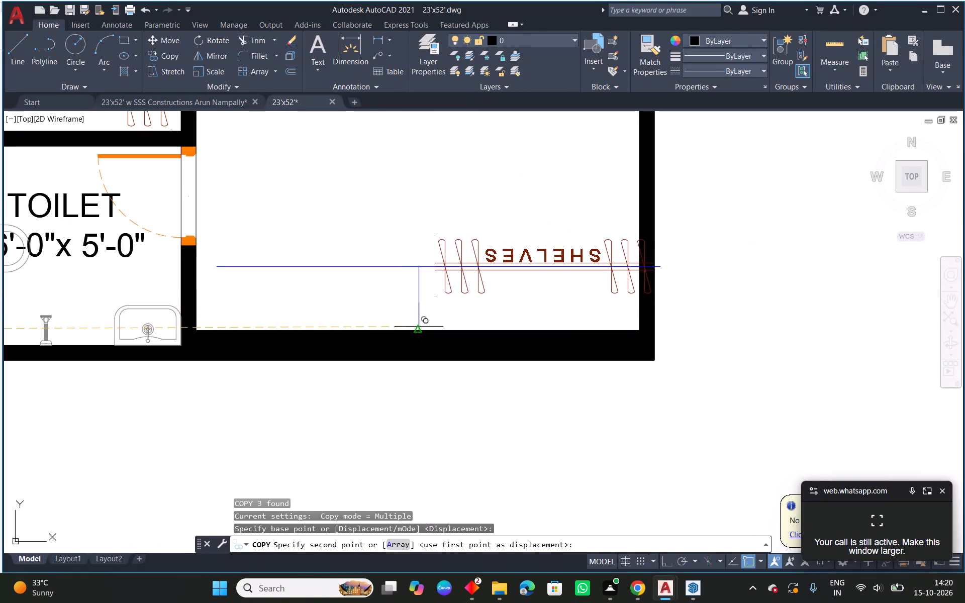
click(419, 327)
key(Escape)
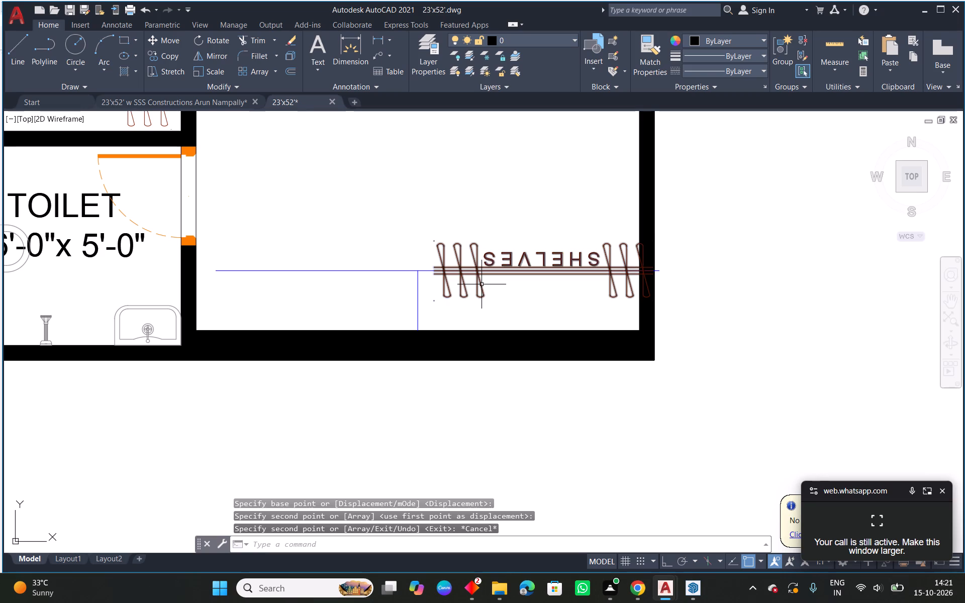
Shift the copied SHELVES block down and inward so it sits inside the wardrobe strip, clear of the outer wall.
click(481, 284)
scroll(644, 266, up, 2)
click(665, 277)
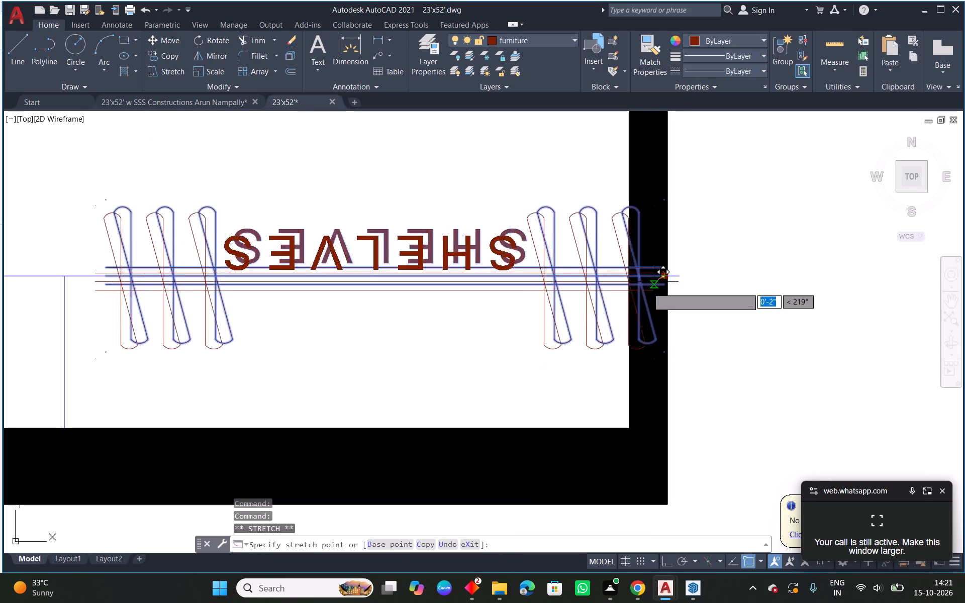
click(605, 345)
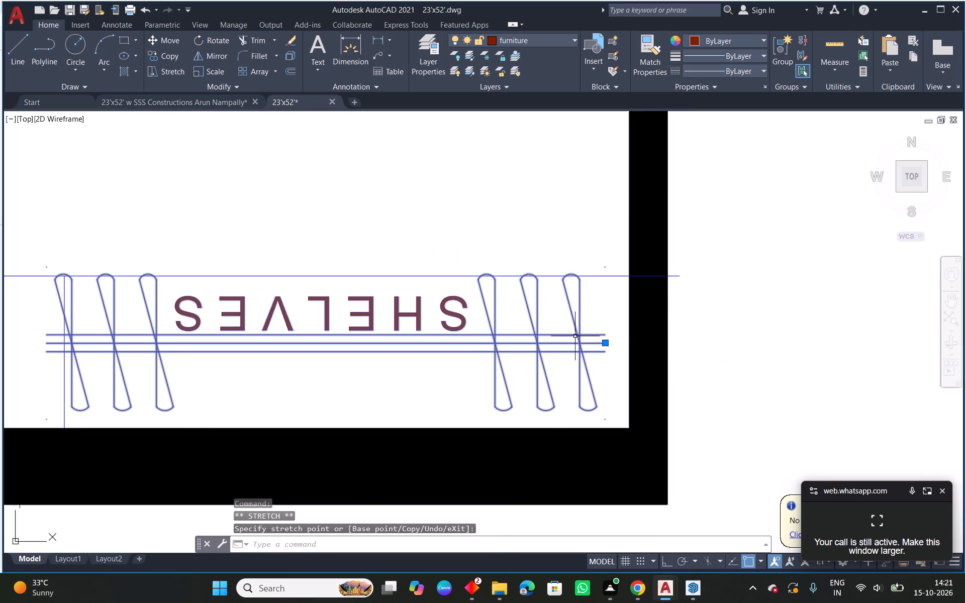
click(607, 345)
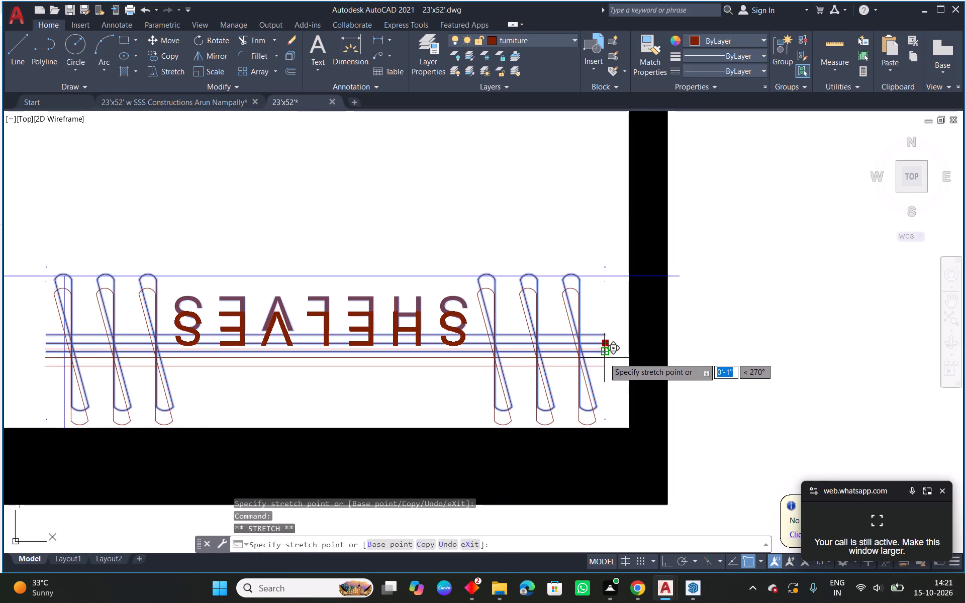
click(604, 358)
scroll(577, 352, down, 2)
middle_drag(489, 384, 672, 373)
key(Escape)
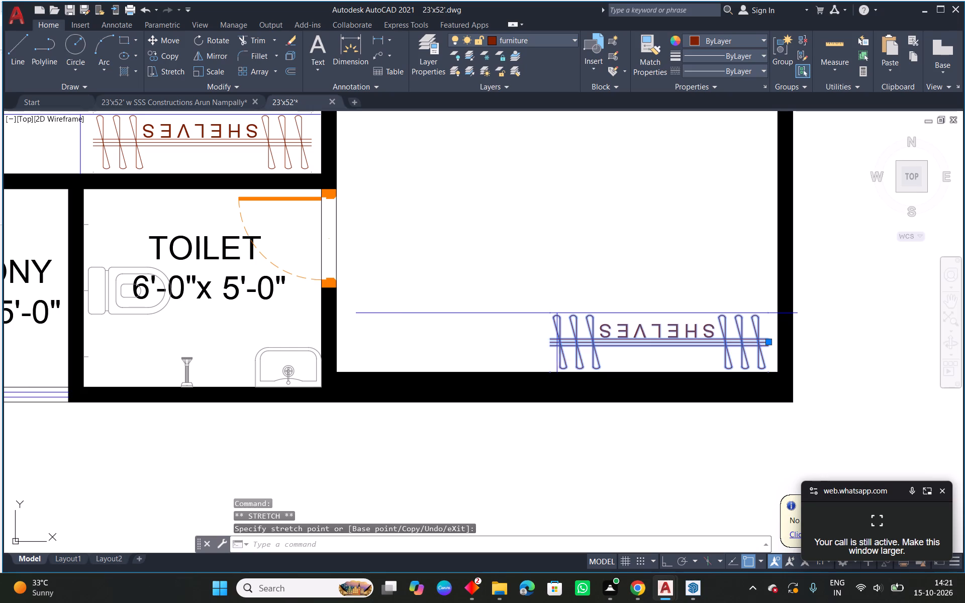
Fit the wardrobe's front line between the side walls, extending one end and pulling the other back to the outer wall's inner face.
text(ex)
key(space)
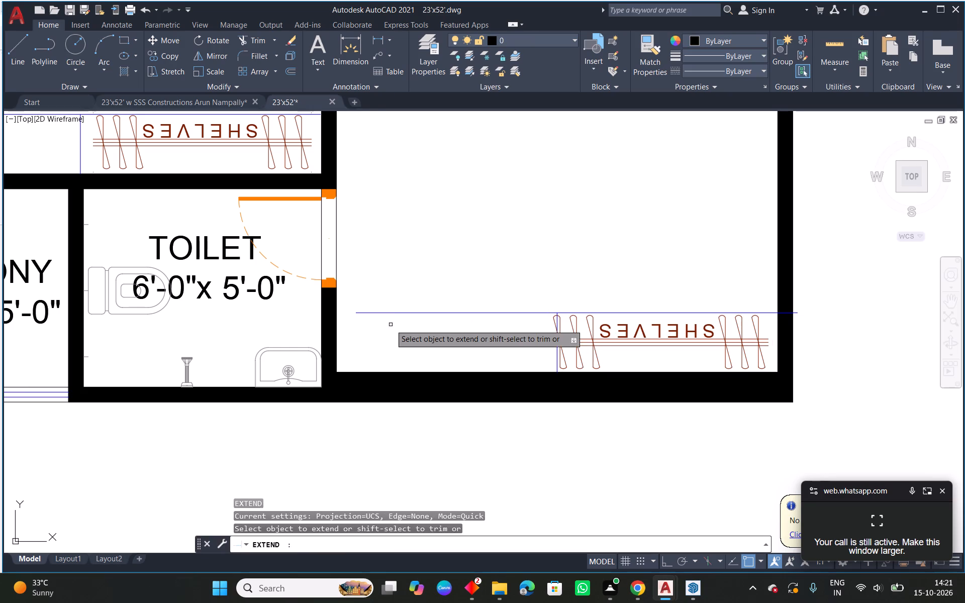
drag(391, 325, 394, 292)
key(Escape)
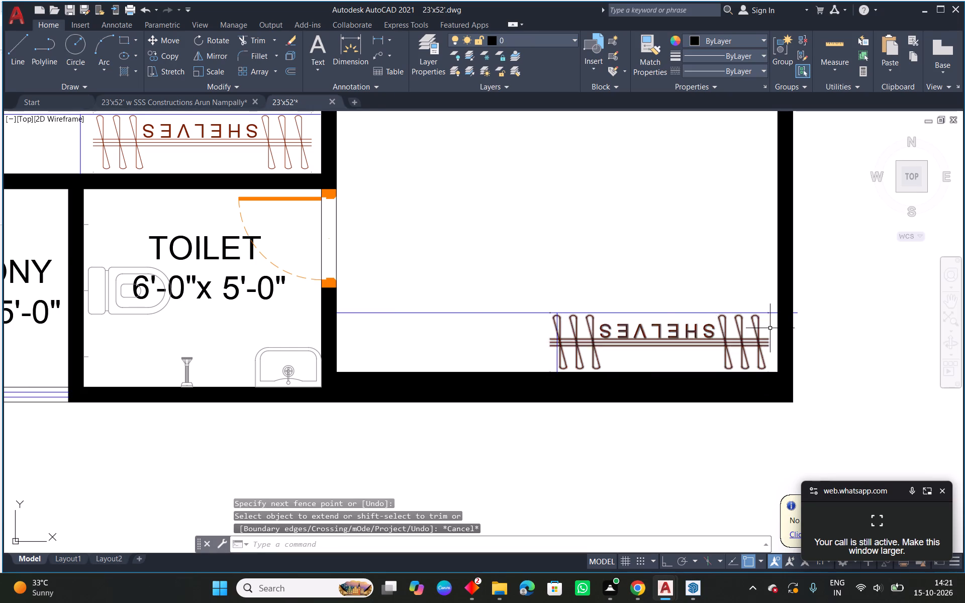
scroll(773, 325, up, 2)
middle_drag(888, 327, 668, 317)
scroll(614, 284, up, 2)
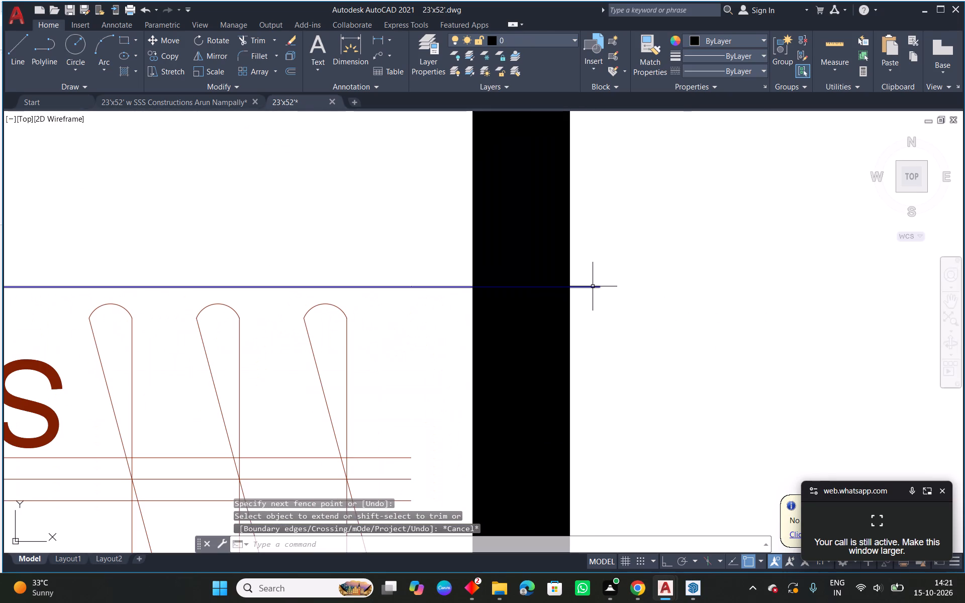
click(592, 286)
click(600, 286)
click(469, 288)
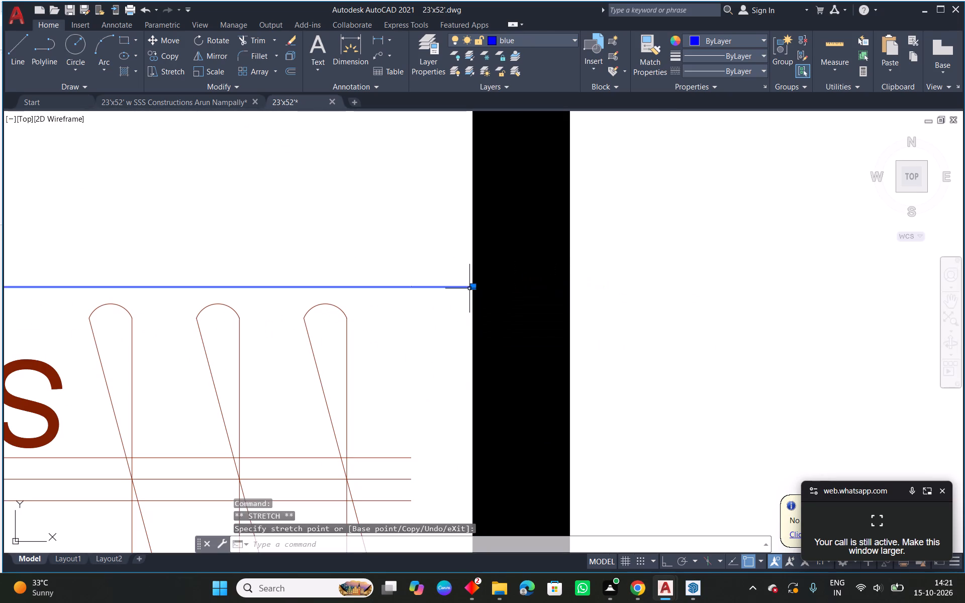
key(Escape)
Move the wardrobe's short divider line about 4" toward the 6'-0"x5'-0" toilet, clear of the SHELVES block.
scroll(469, 288, down, 3)
middle_drag(412, 354, 817, 335)
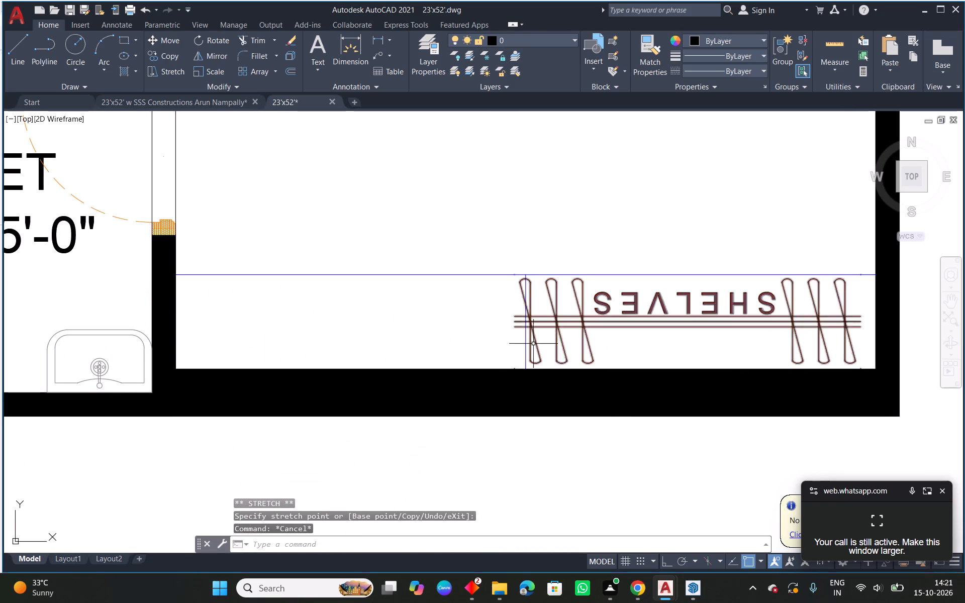
click(526, 348)
text(m)
key(space)
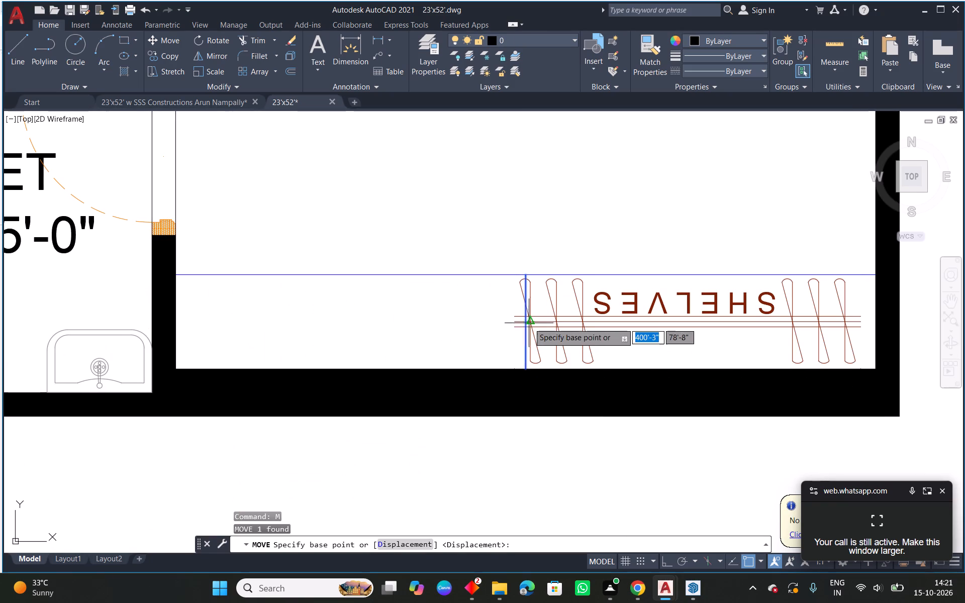
click(523, 324)
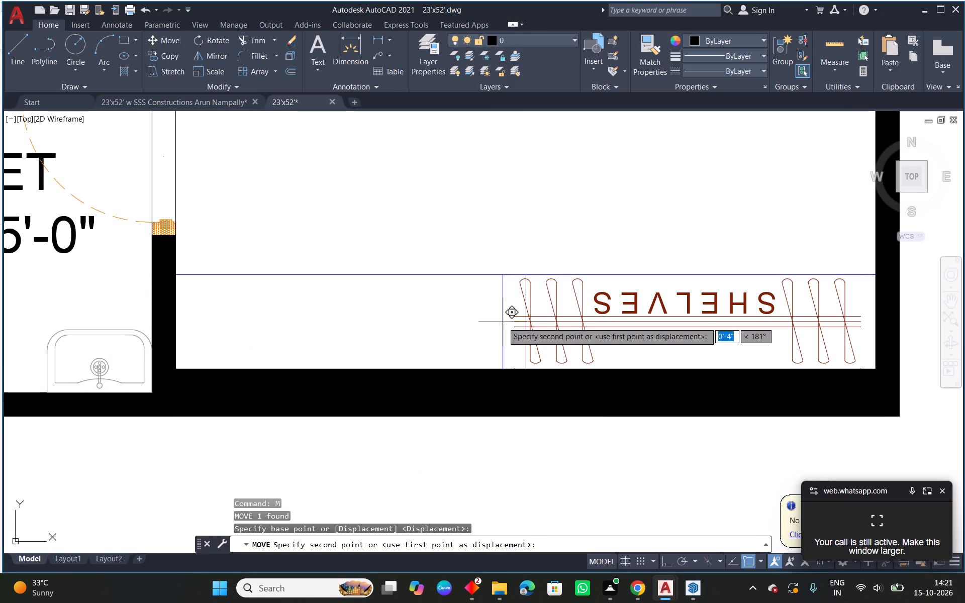
click(503, 322)
key(Escape)
Copy the bed and the M.BED ROOM name and size labels from the original plan into the new master bedroom, against the outer wall's inner face.
scroll(550, 322, down, 1)
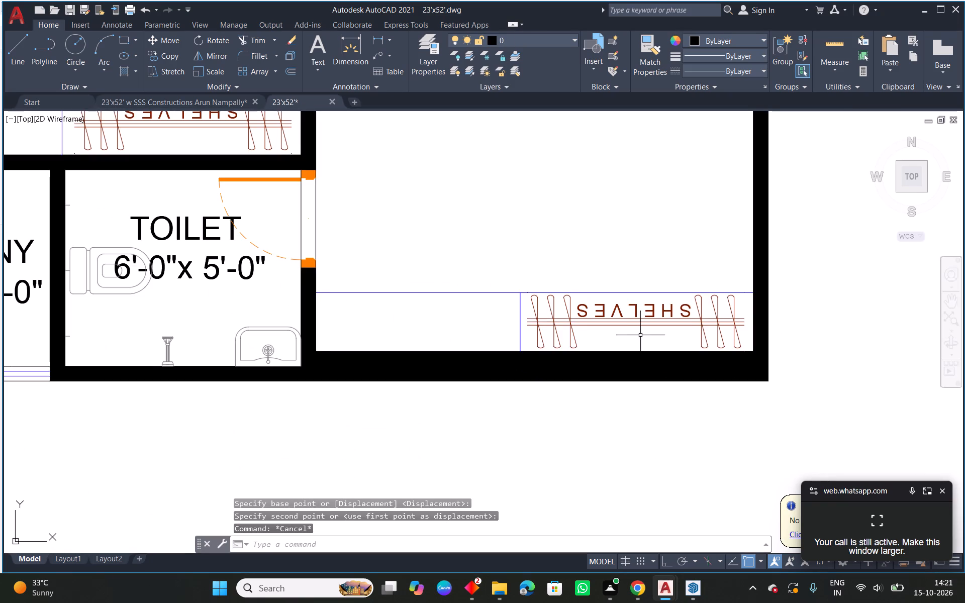
middle_drag(640, 335, 597, 389)
scroll(597, 389, down, 2)
middle_drag(518, 313, 619, 316)
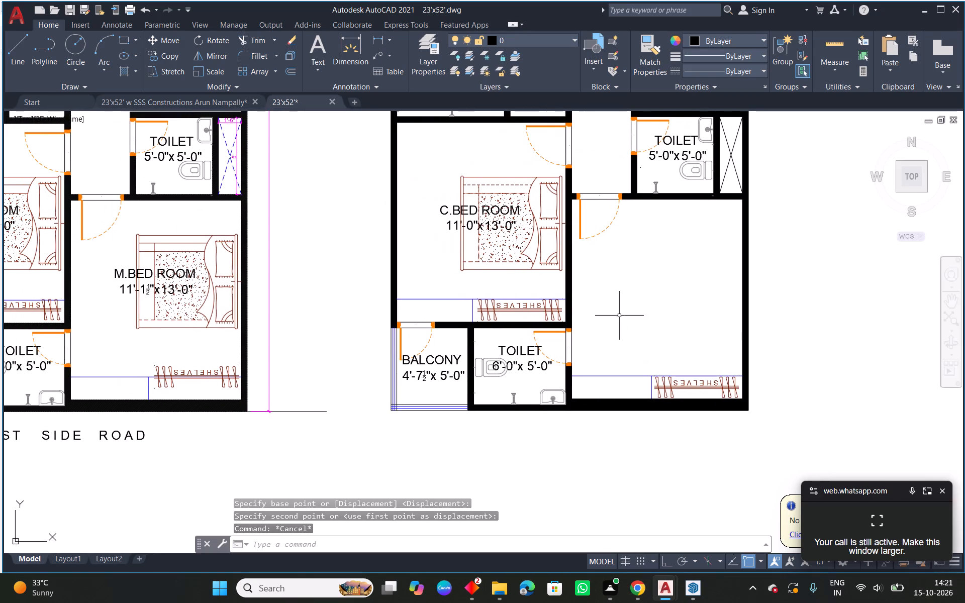
click(199, 288)
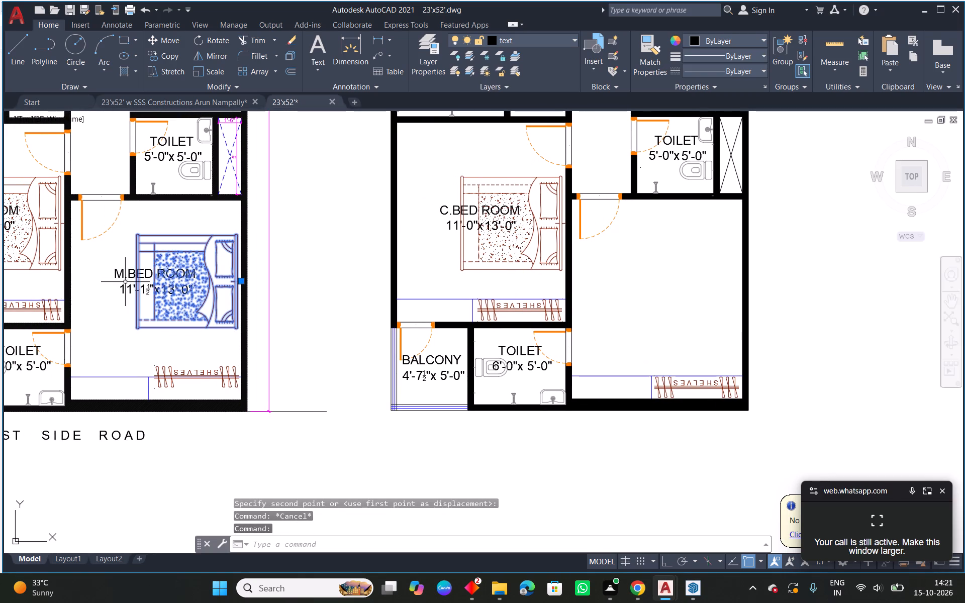
click(115, 272)
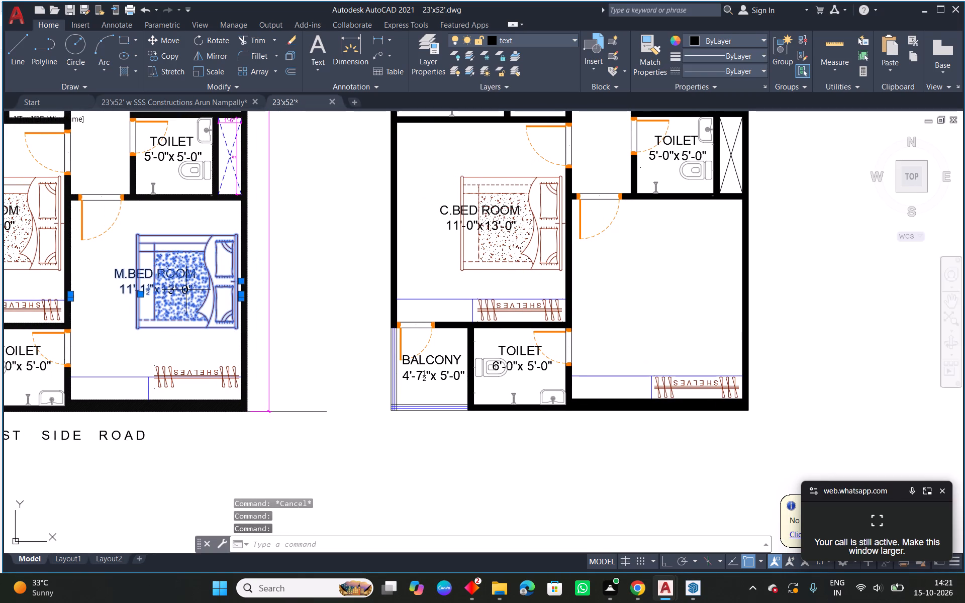
click(186, 291)
scroll(163, 292, up, 3)
click(198, 294)
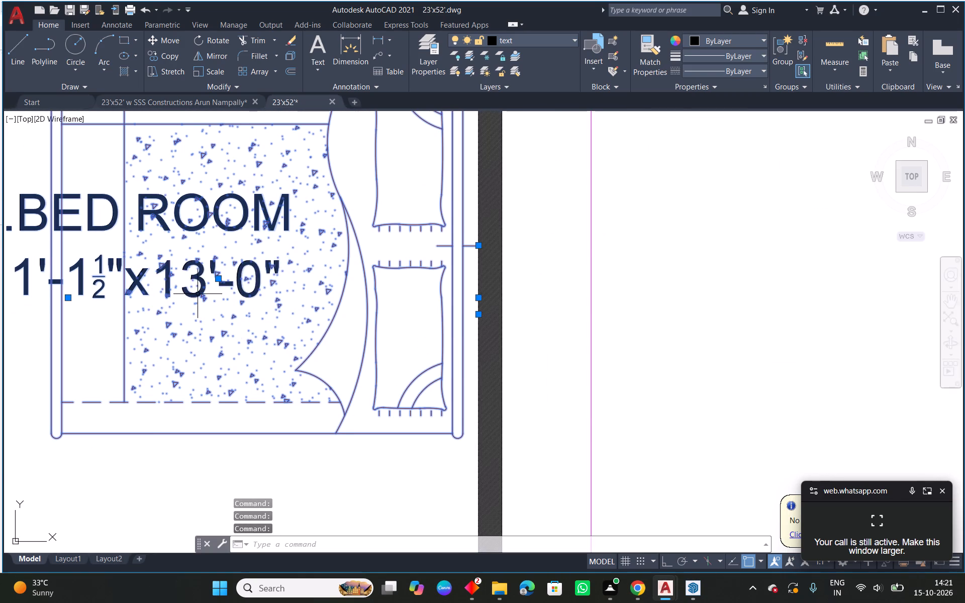
scroll(198, 294, up, 1)
scroll(198, 294, down, 3)
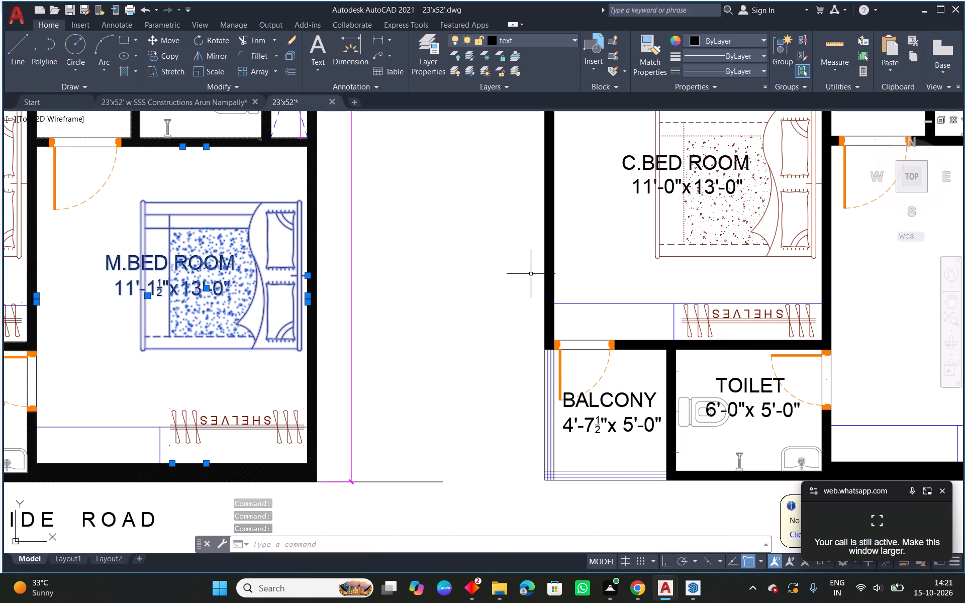
click(164, 59)
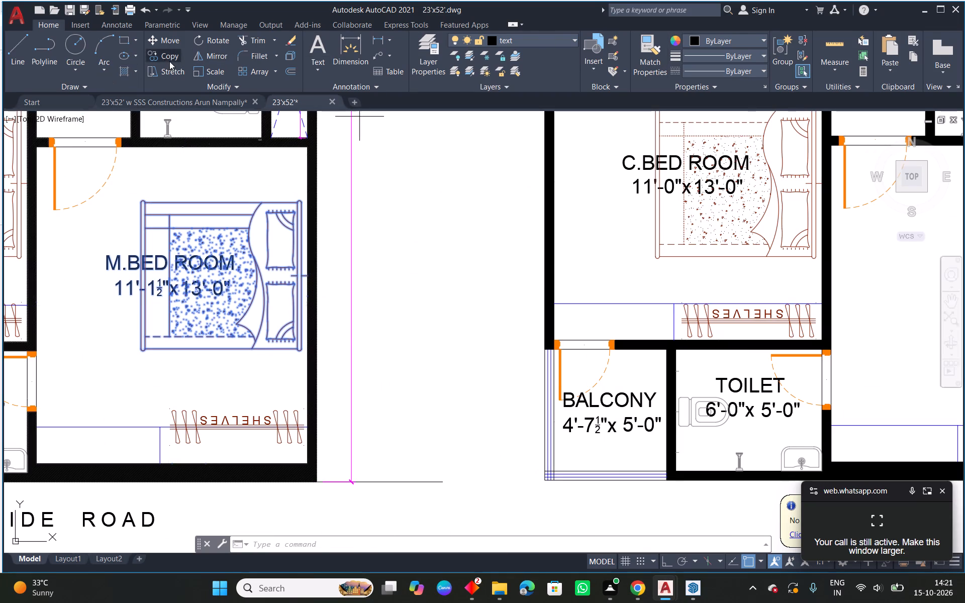
click(309, 277)
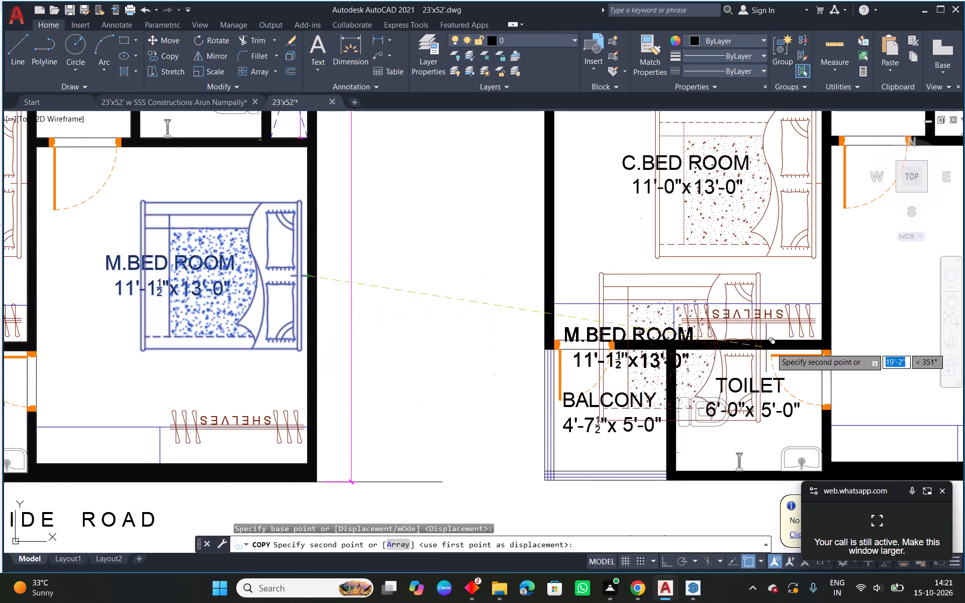
middle_drag(785, 338, 362, 179)
middle_drag(650, 209, 587, 323)
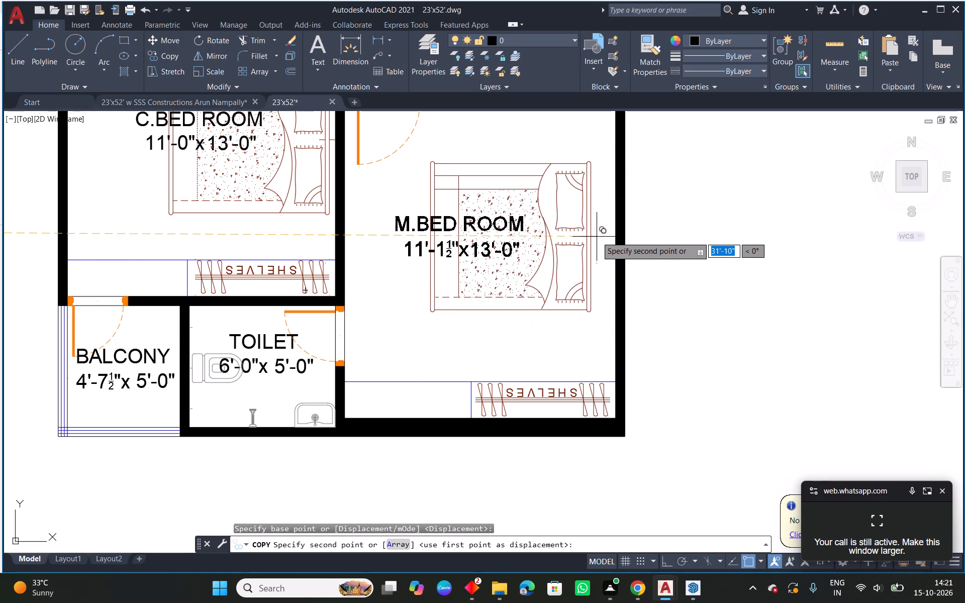
click(615, 234)
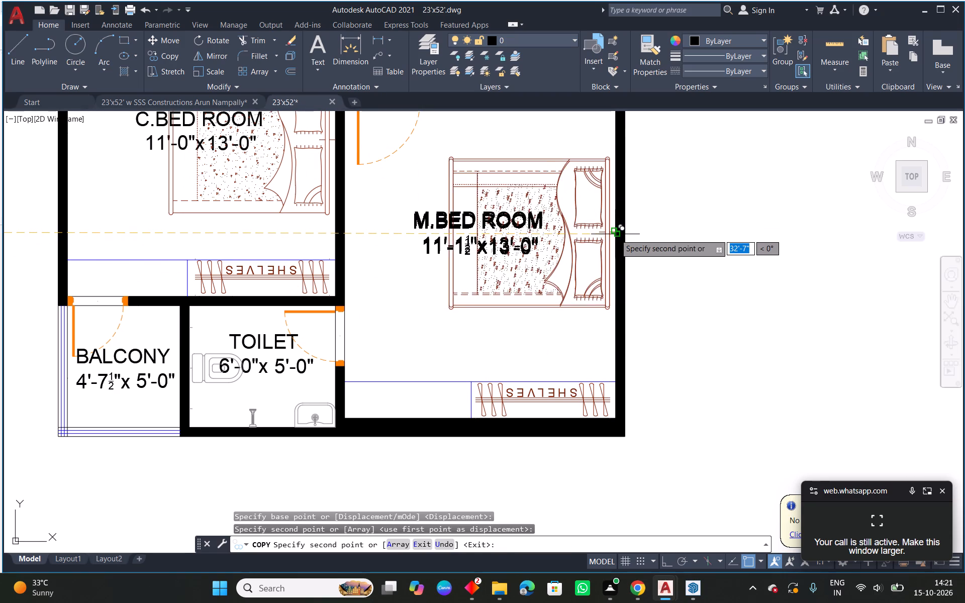
right_click(615, 234)
click(635, 243)
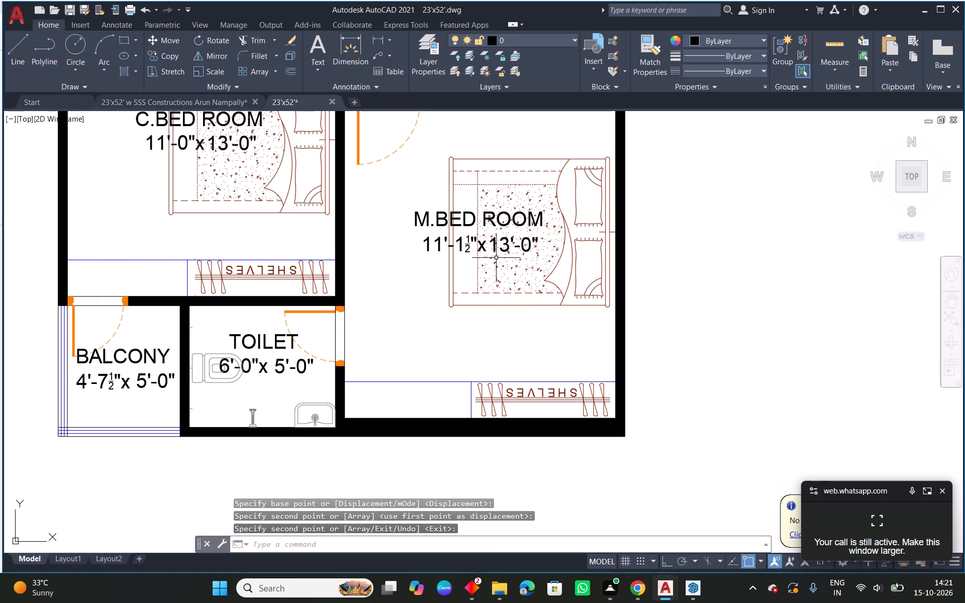
Fit the length dimension of the new M.BED ROOM label to the inner faces of the 5'-0"x5'-0" toilet wall and the lower wall.
middle_drag(455, 267, 467, 400)
click(446, 377)
click(421, 378)
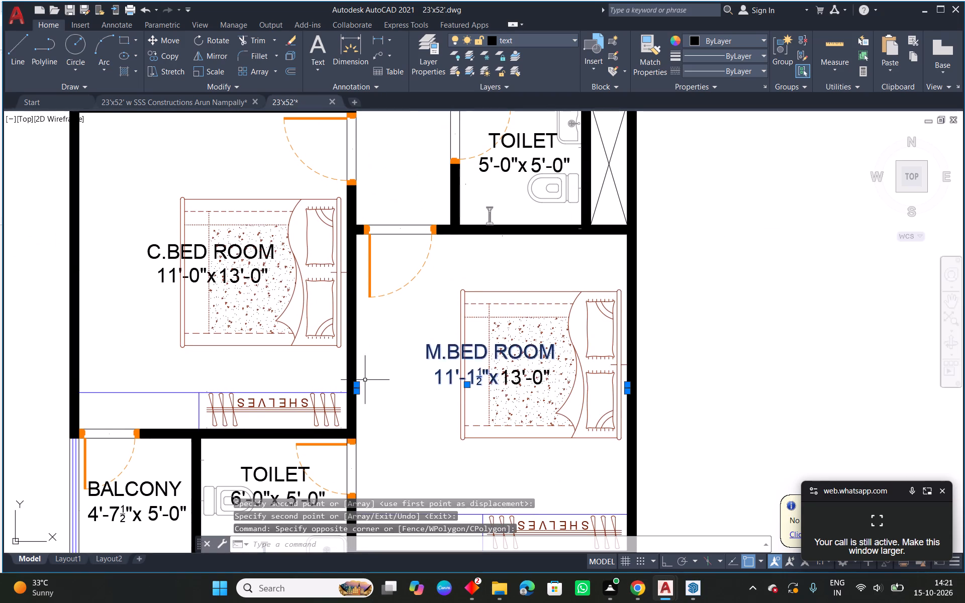
scroll(357, 384, up, 3)
scroll(344, 392, down, 2)
middle_drag(670, 393, 635, 354)
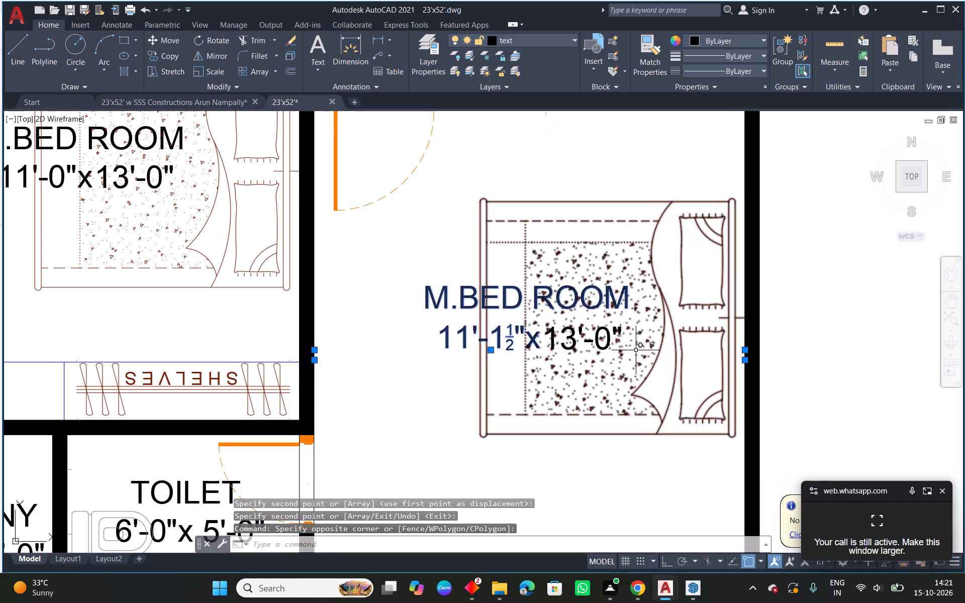
click(593, 341)
scroll(593, 344, down, 1)
scroll(583, 202, up, 1)
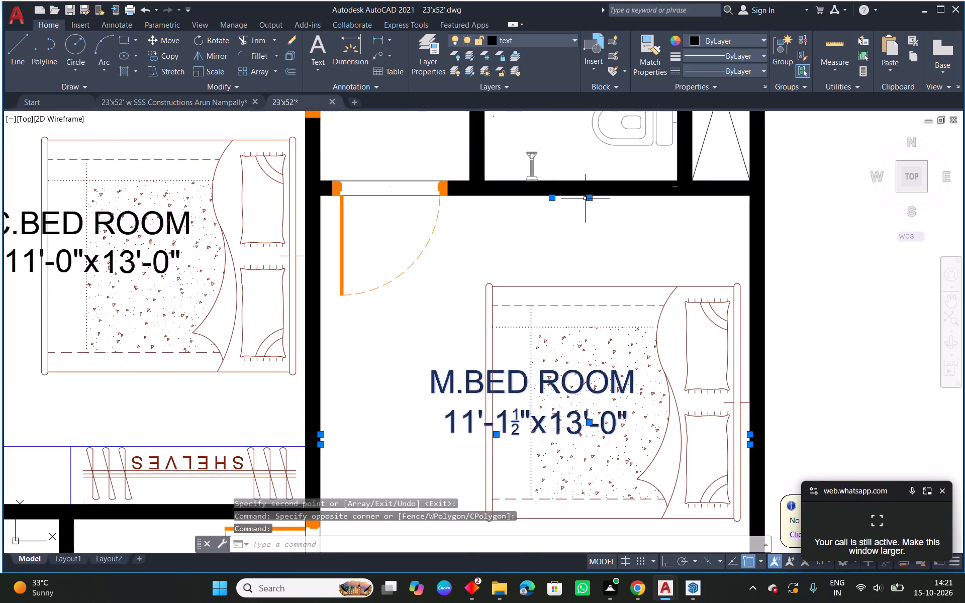
scroll(585, 198, up, 2)
click(590, 197)
click(591, 191)
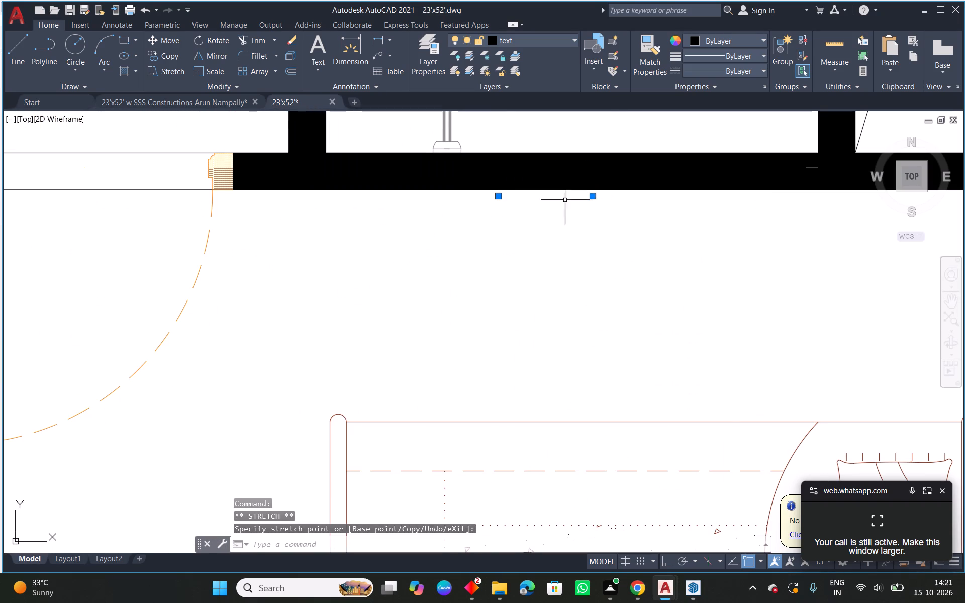
click(501, 199)
click(503, 191)
scroll(534, 229, down, 3)
middle_drag(596, 337, 617, 226)
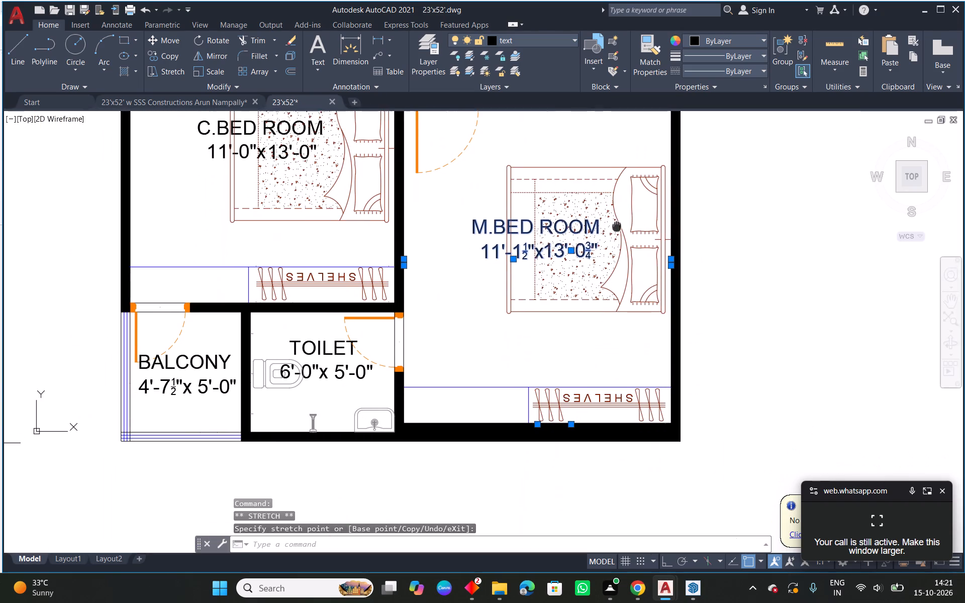
middle_drag(617, 226, 617, 218)
scroll(556, 431, up, 3)
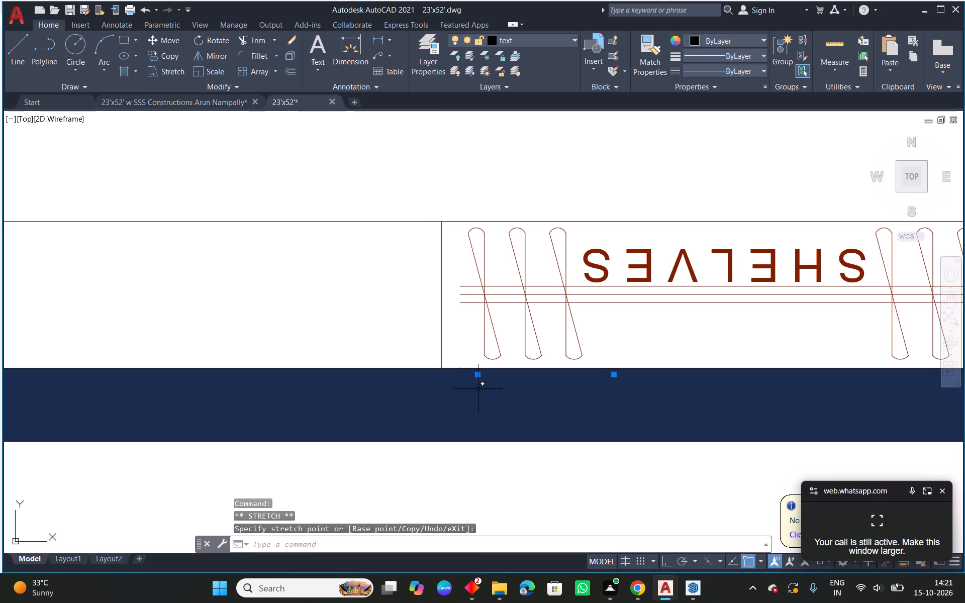
click(477, 376)
click(478, 369)
scroll(568, 396, down, 3)
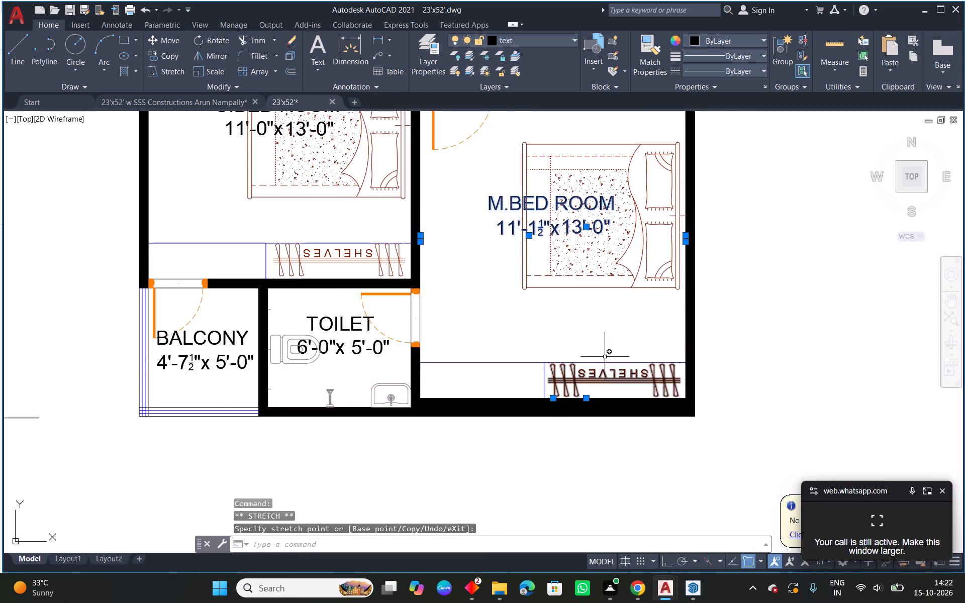
middle_drag(605, 335, 560, 444)
key(Escape)
key(Escape)
Copy the dining table with its DINING name and size labels from the original plan into the new plan's dining area.
scroll(496, 346, down, 2)
middle_drag(581, 327, 599, 395)
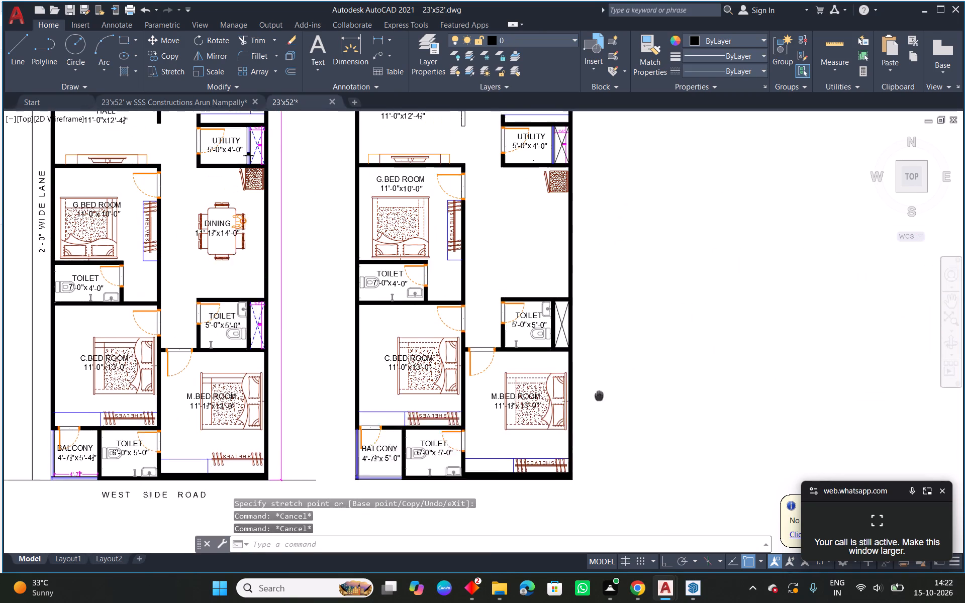
middle_drag(599, 395, 623, 434)
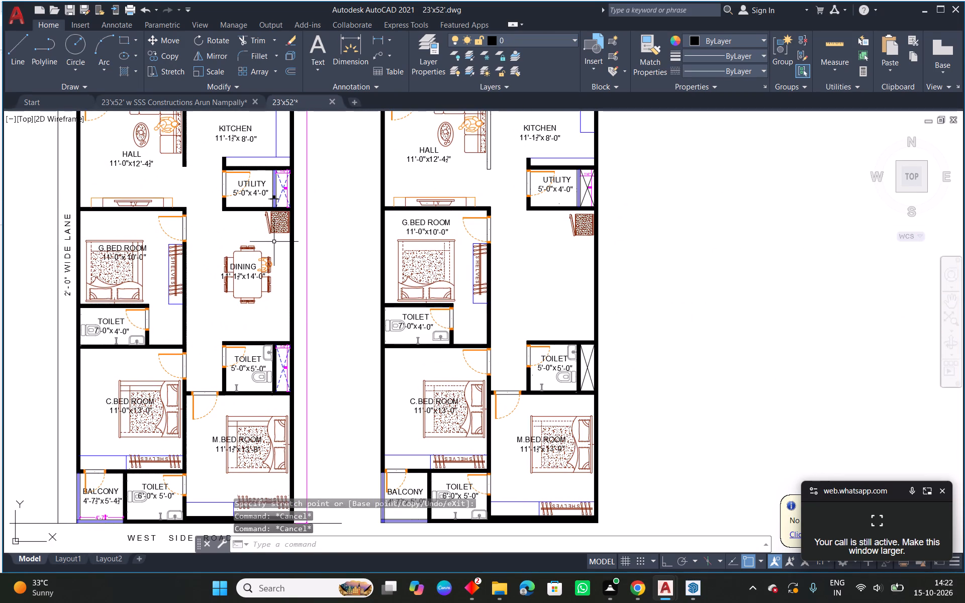
click(274, 242)
click(218, 322)
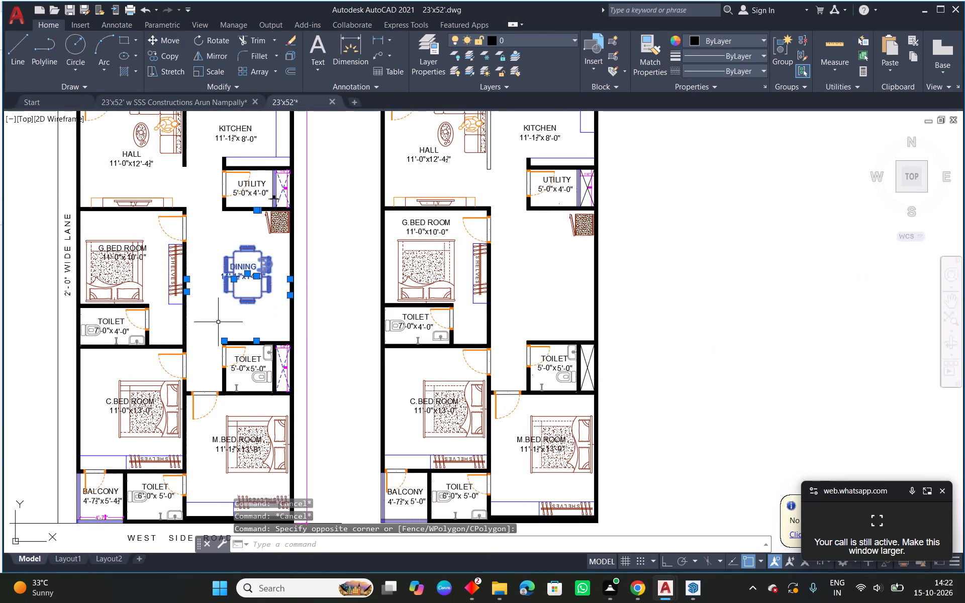
text(co)
key(space)
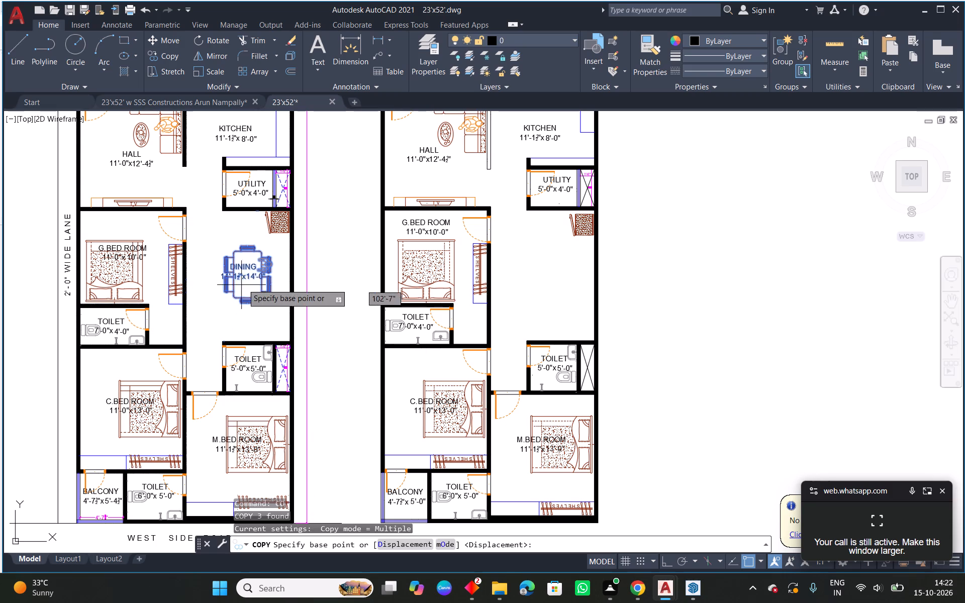
click(243, 277)
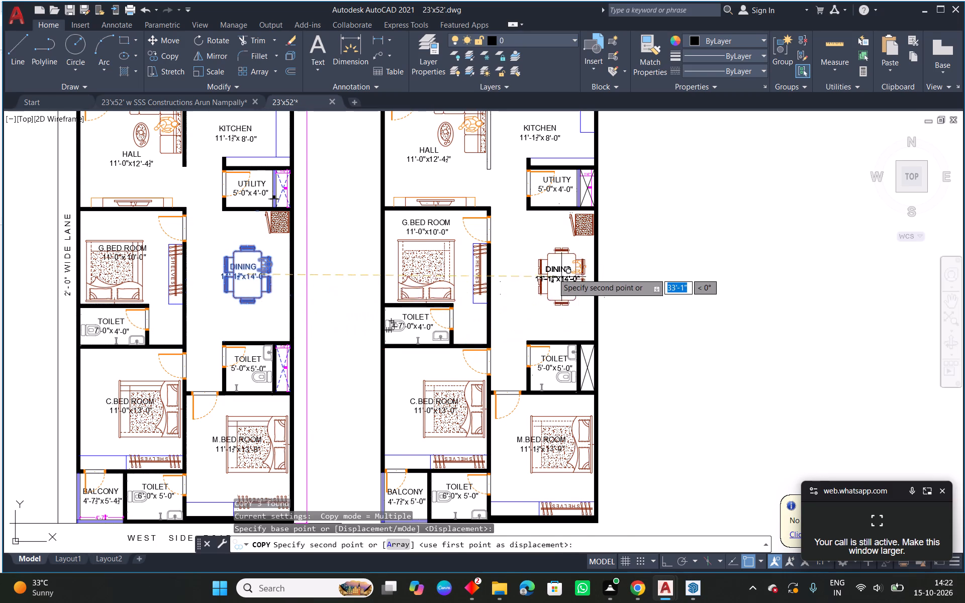
scroll(550, 273, up, 1)
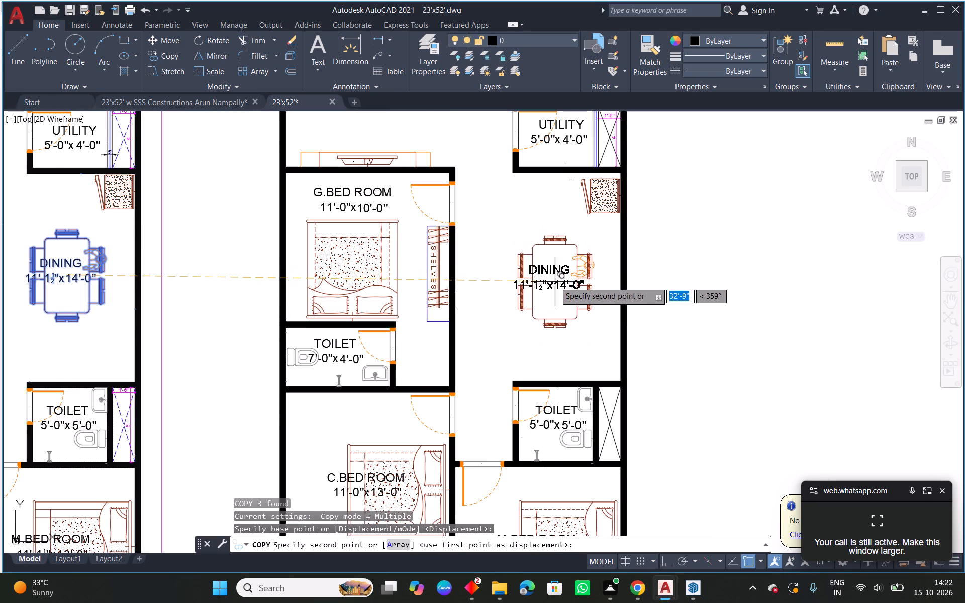
click(554, 285)
key(Escape)
Fit the copied DINING width dimension to the inner faces of both side walls so it reads 11'-1½".
scroll(540, 291, up, 1)
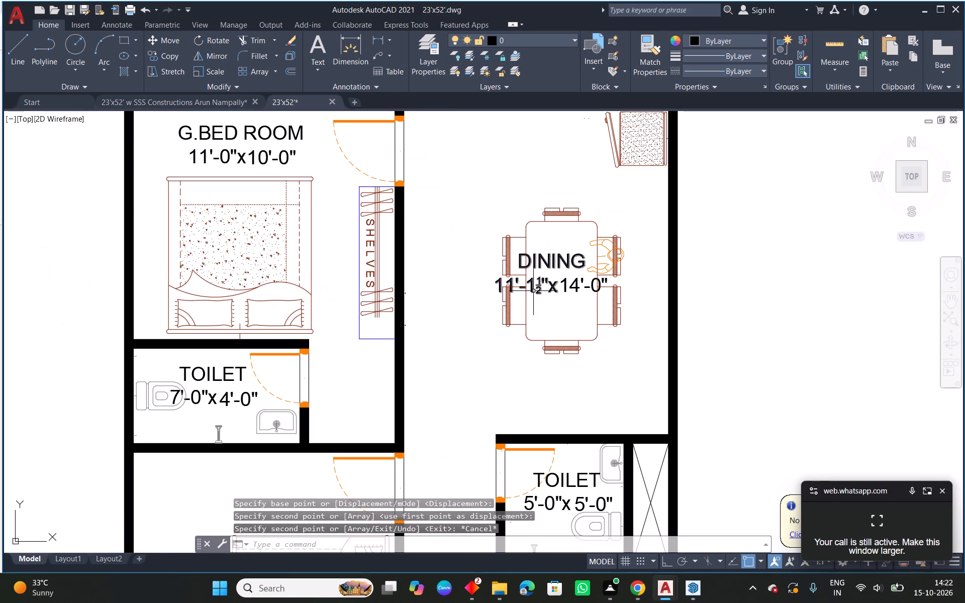
click(533, 291)
scroll(418, 300, up, 2)
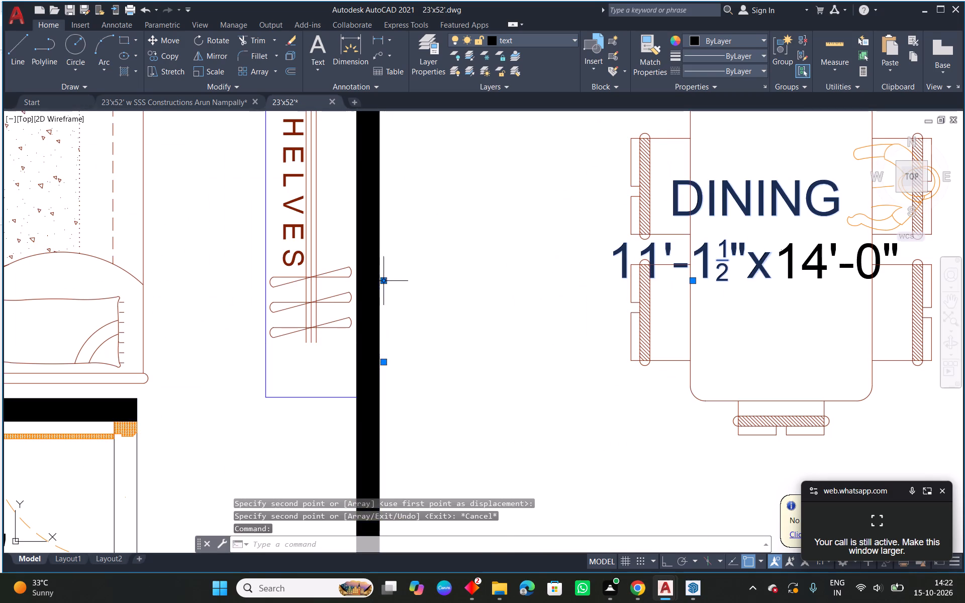
click(383, 284)
click(378, 323)
click(383, 362)
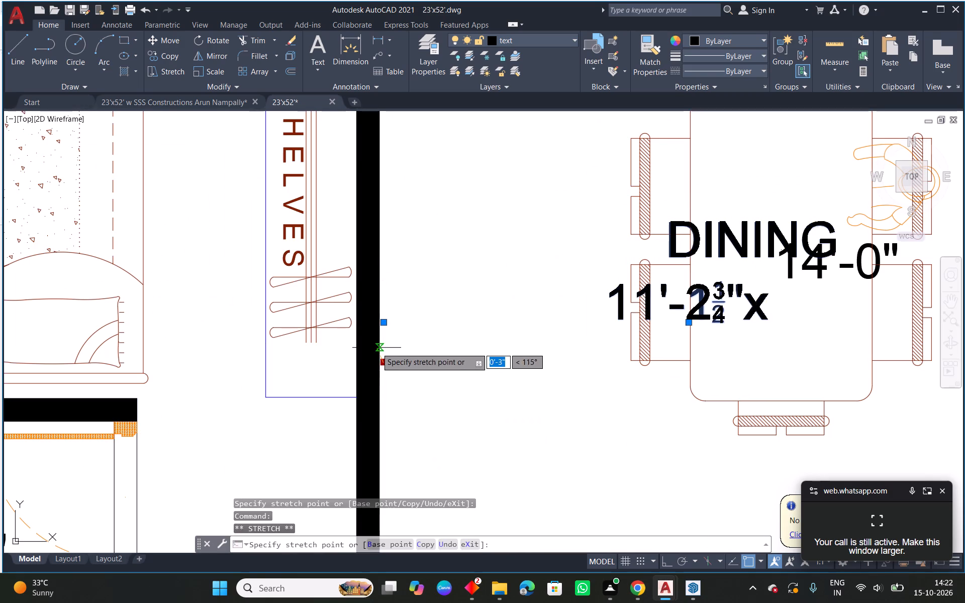
click(378, 344)
scroll(461, 338, down, 1)
middle_drag(652, 366, 475, 338)
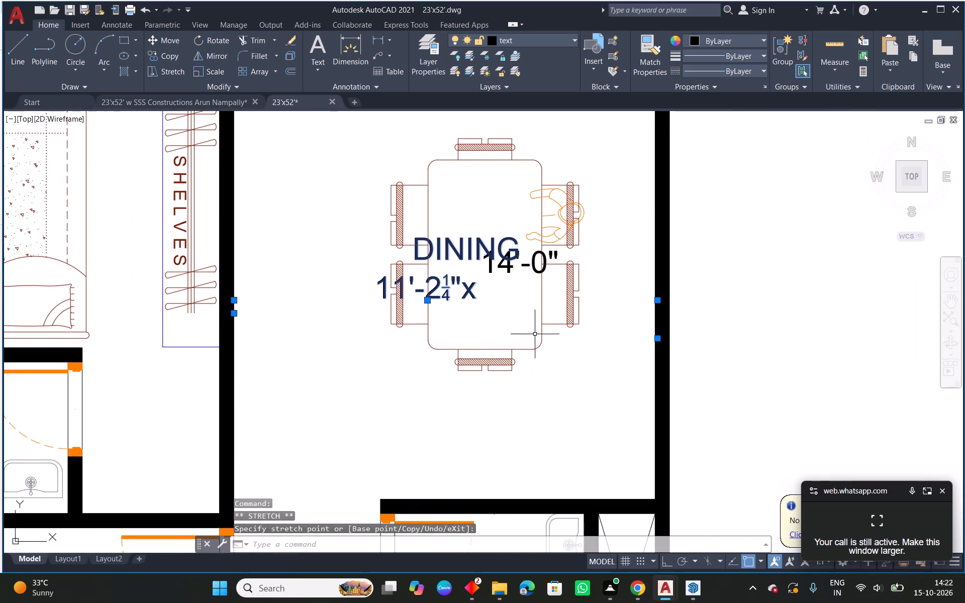
scroll(719, 304, up, 2)
click(580, 291)
click(574, 315)
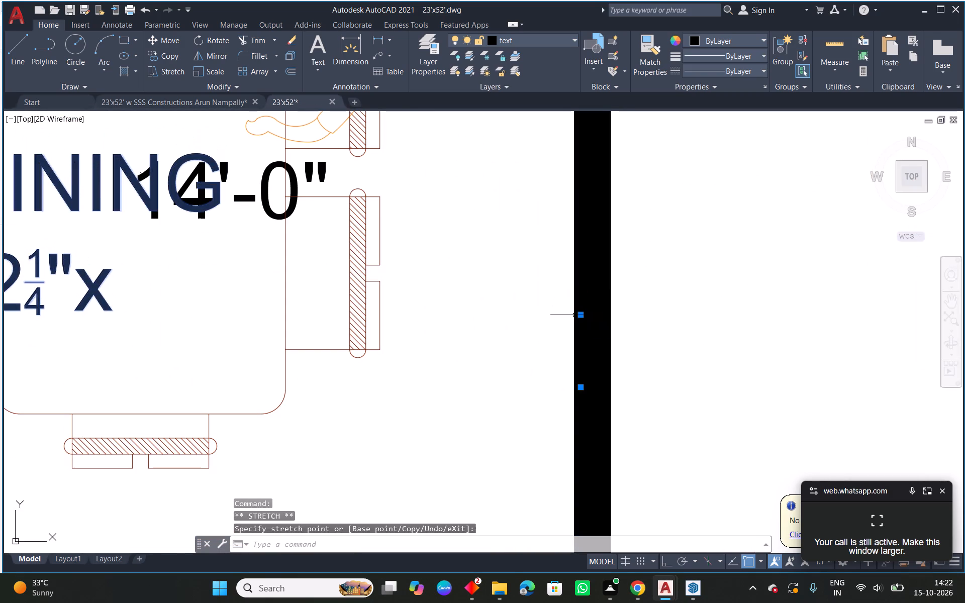
click(580, 387)
click(572, 356)
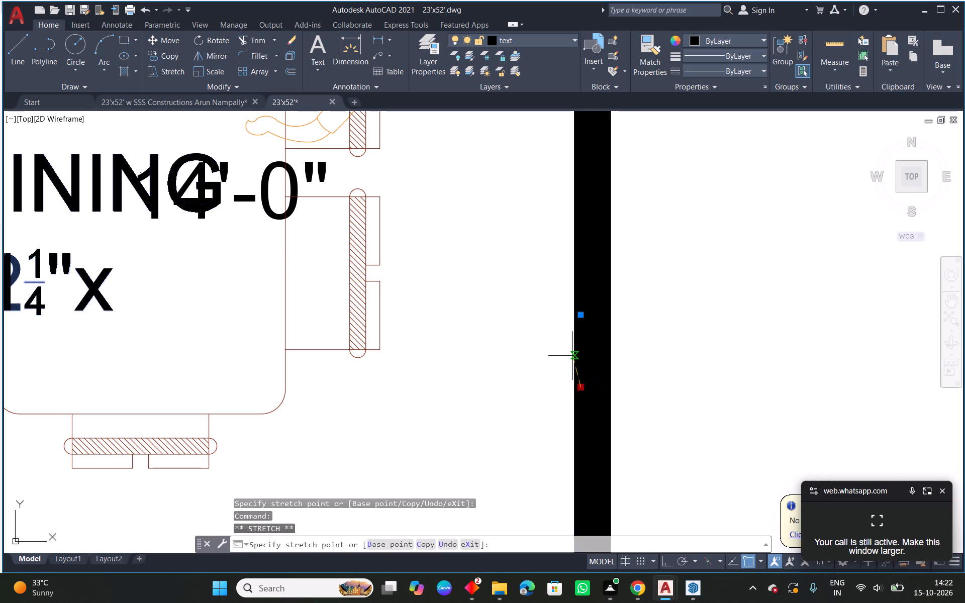
scroll(553, 356, down, 2)
middle_drag(450, 362, 543, 366)
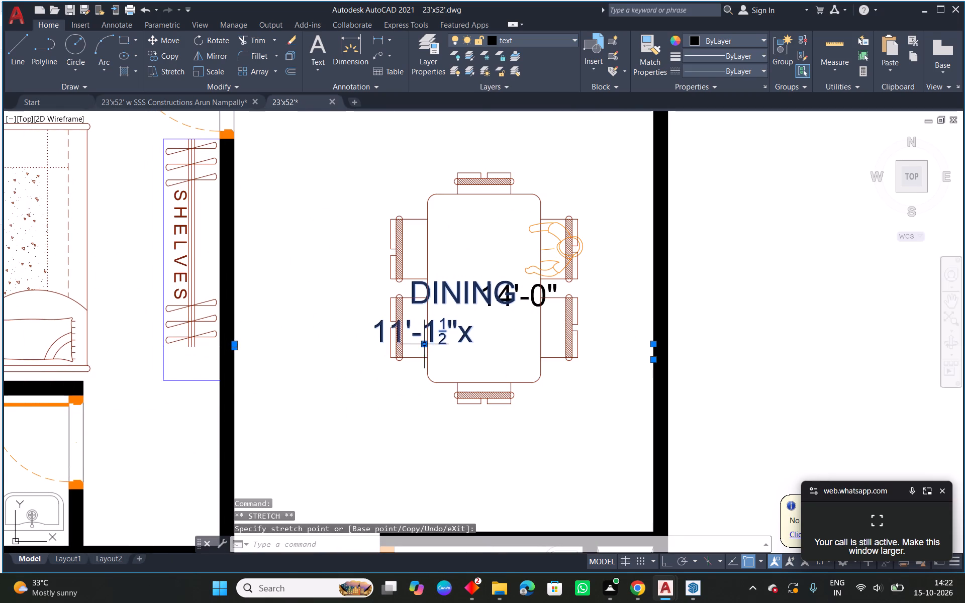
Move the new plan's DINING name and width label onto the dining table, in line with the 14'-0" label.
click(425, 343)
click(409, 289)
key(Escape)
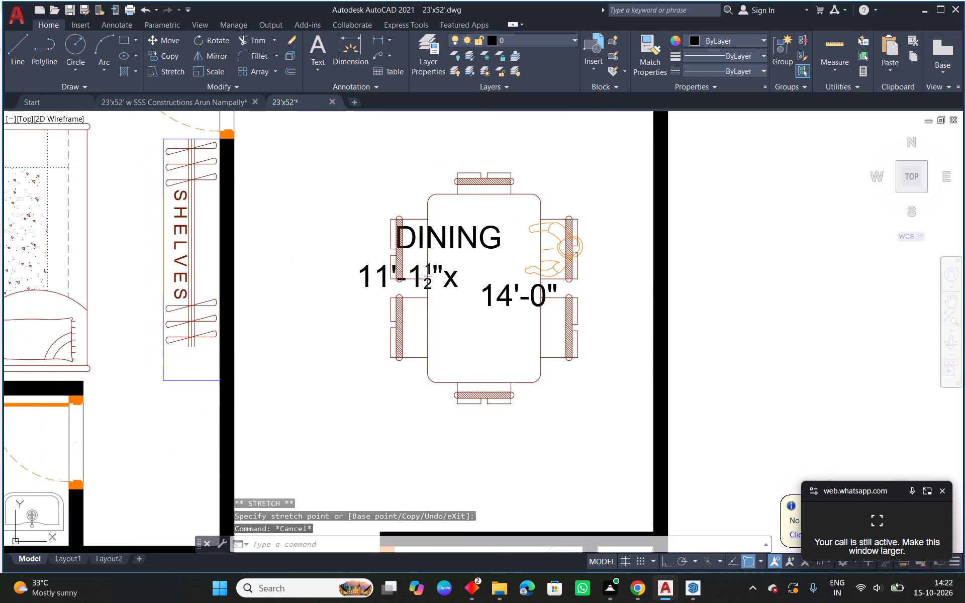
click(507, 296)
click(520, 295)
click(501, 276)
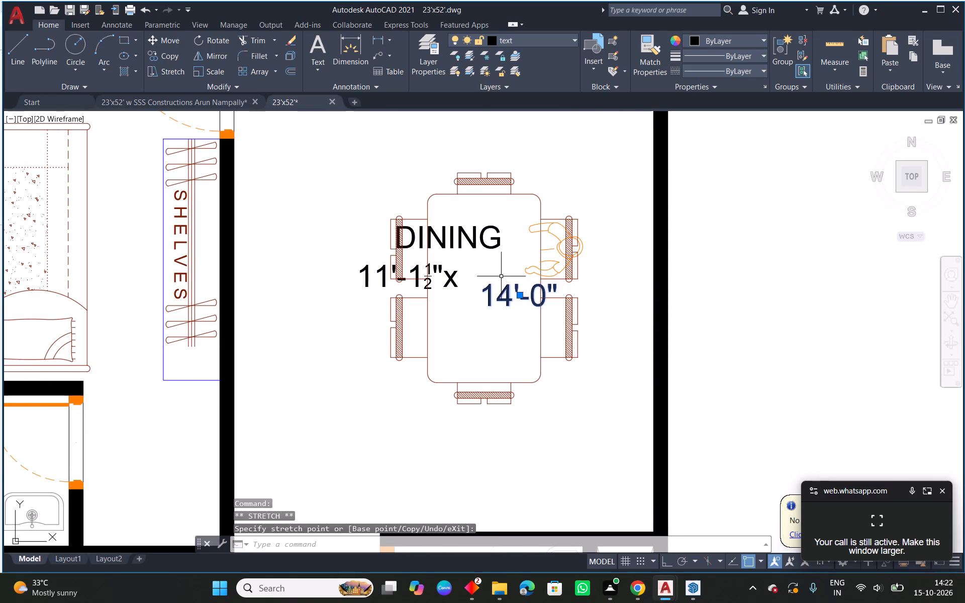
click(520, 297)
click(501, 277)
key(Escape)
click(450, 277)
click(408, 290)
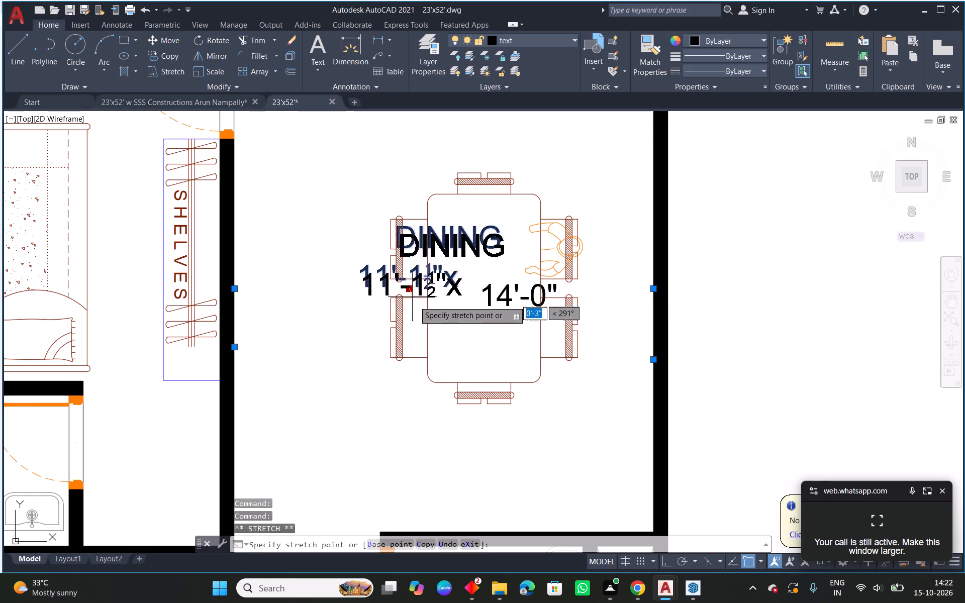
click(427, 310)
scroll(524, 316, down, 1)
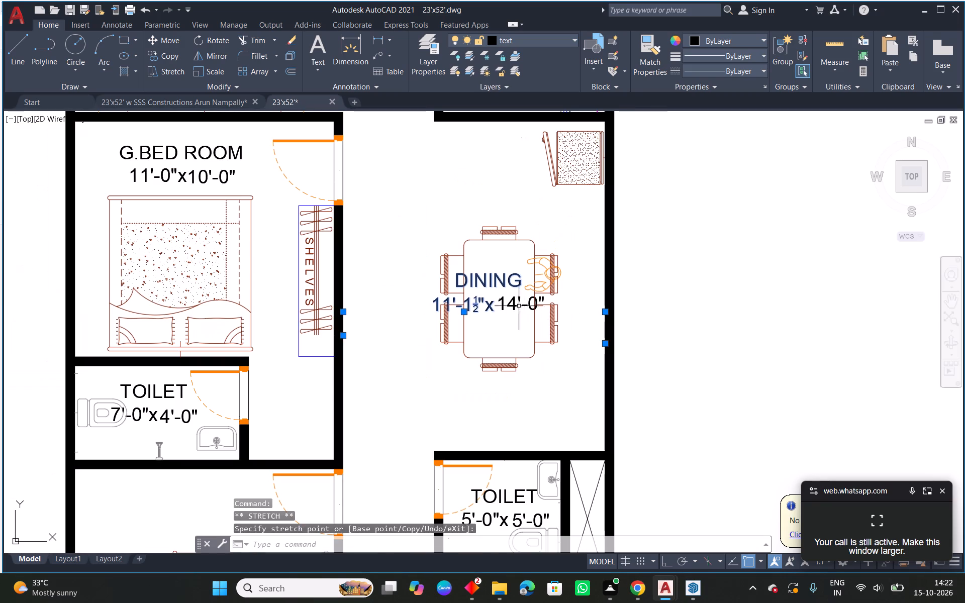
key(Escape)
Fit the copied DINING length dimension between the utility's lower wall face and the 5'-0"x5'-0" toilet's upper wall face, reading 14'-0".
click(516, 301)
middle_drag(533, 252, 517, 324)
scroll(497, 214, up, 1)
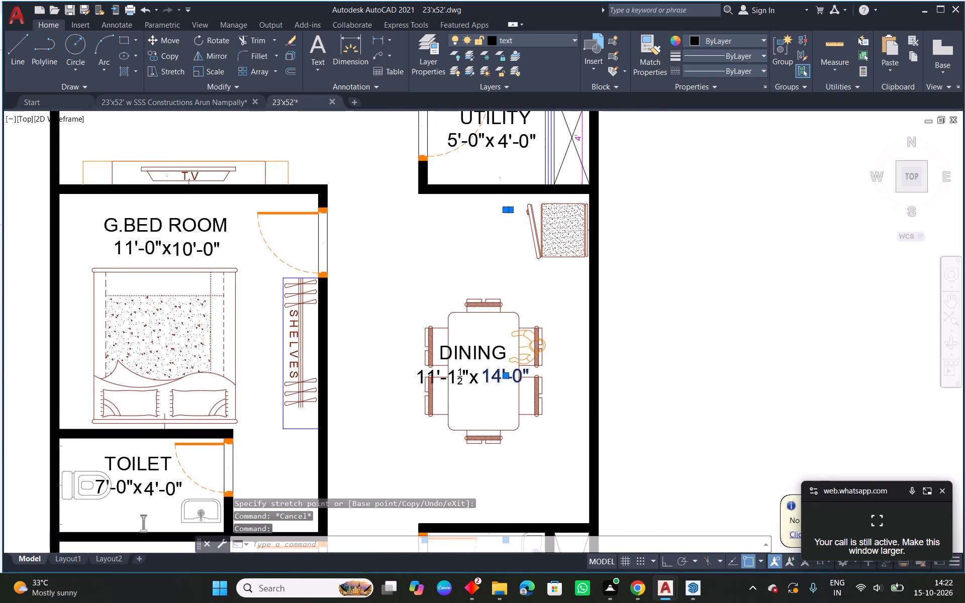
click(509, 209)
click(510, 183)
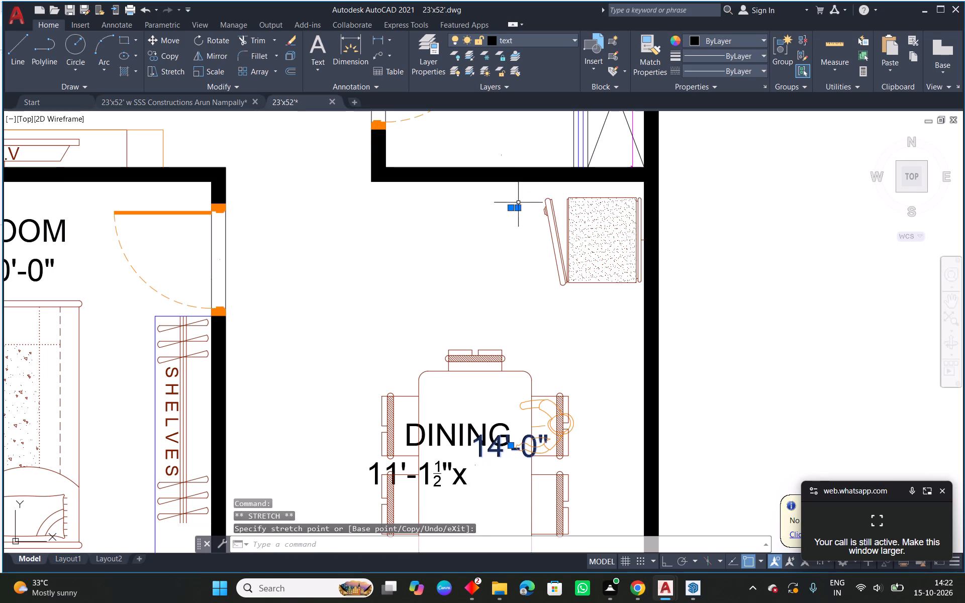
click(520, 206)
click(515, 180)
scroll(541, 332, down, 1)
middle_drag(560, 372, 574, 297)
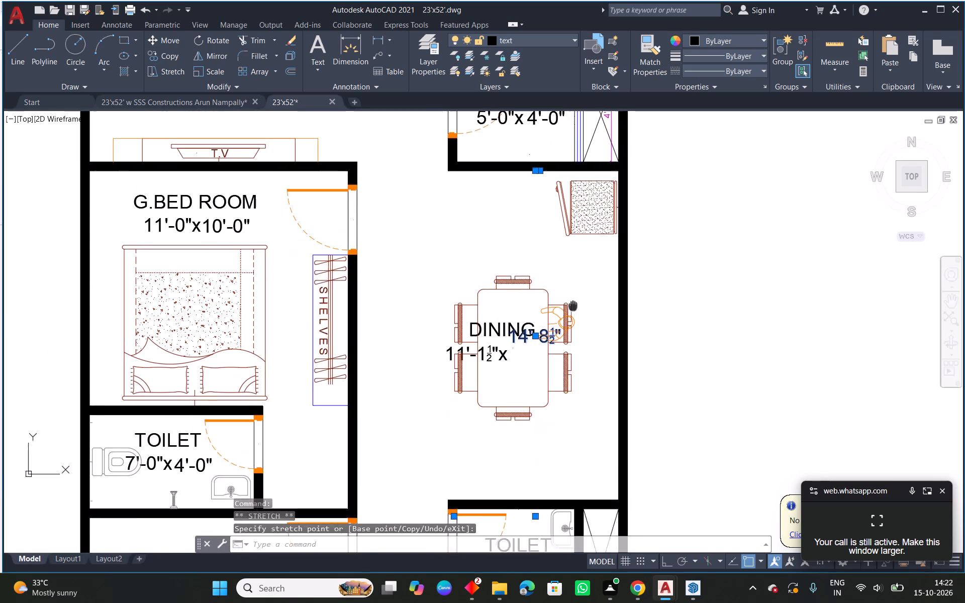
middle_drag(574, 297, 586, 199)
scroll(549, 398, up, 1)
click(549, 419)
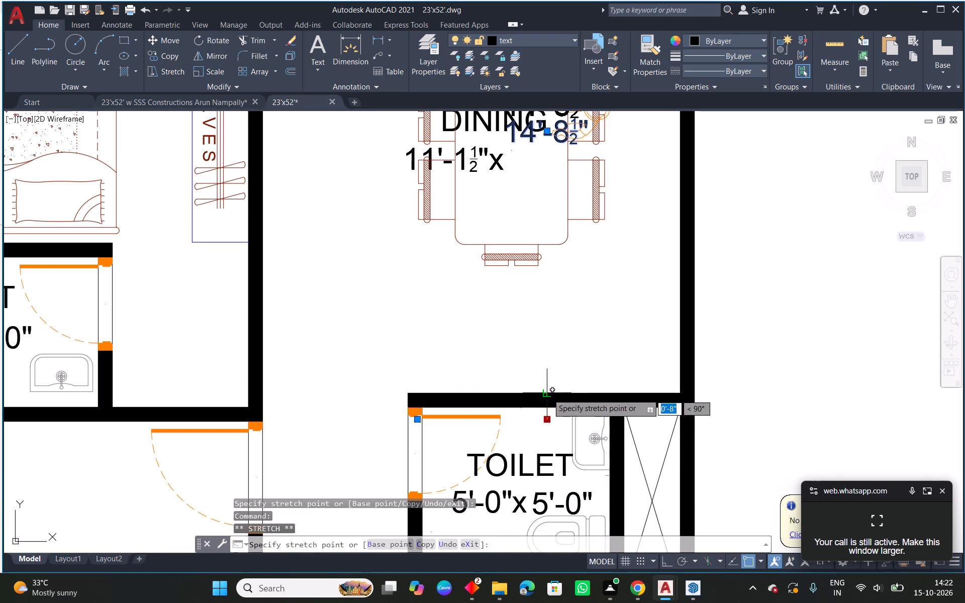
click(548, 394)
click(417, 419)
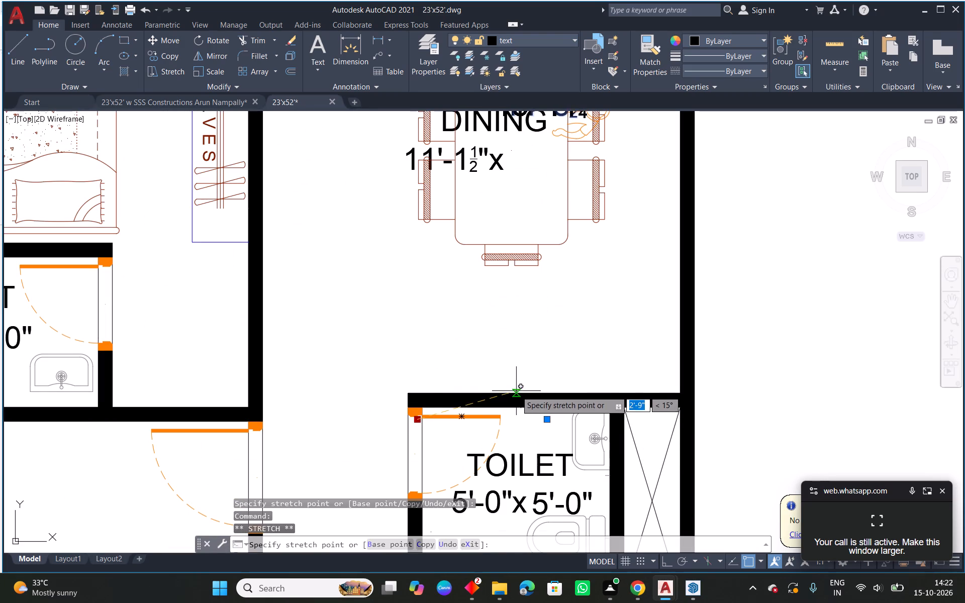
click(516, 392)
Move the DINING length label 14'-0" down beside the 11'-1½"x width label so both form one size line.
scroll(567, 377, down, 1)
middle_drag(578, 312, 557, 371)
scroll(519, 263, up, 1)
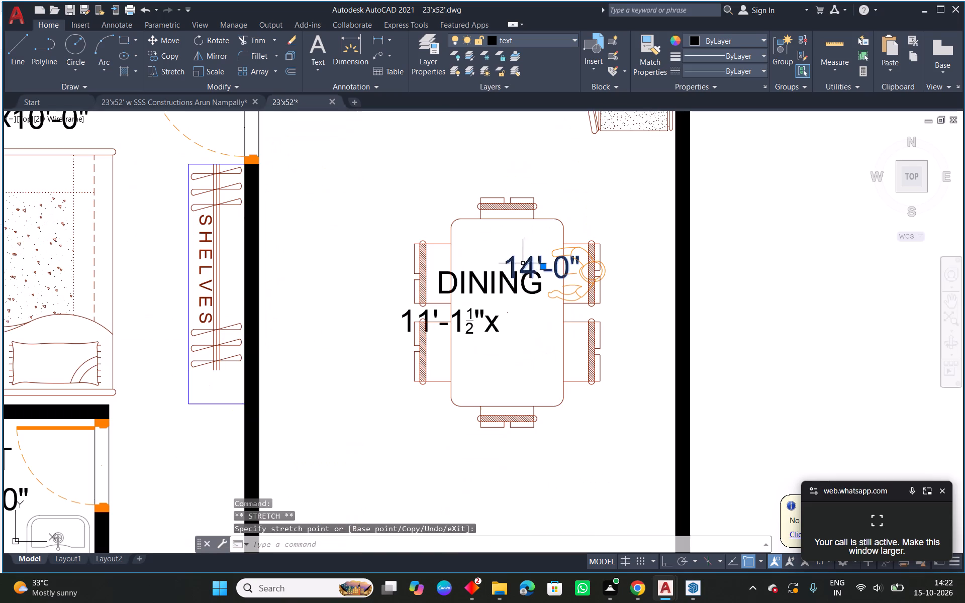
click(541, 269)
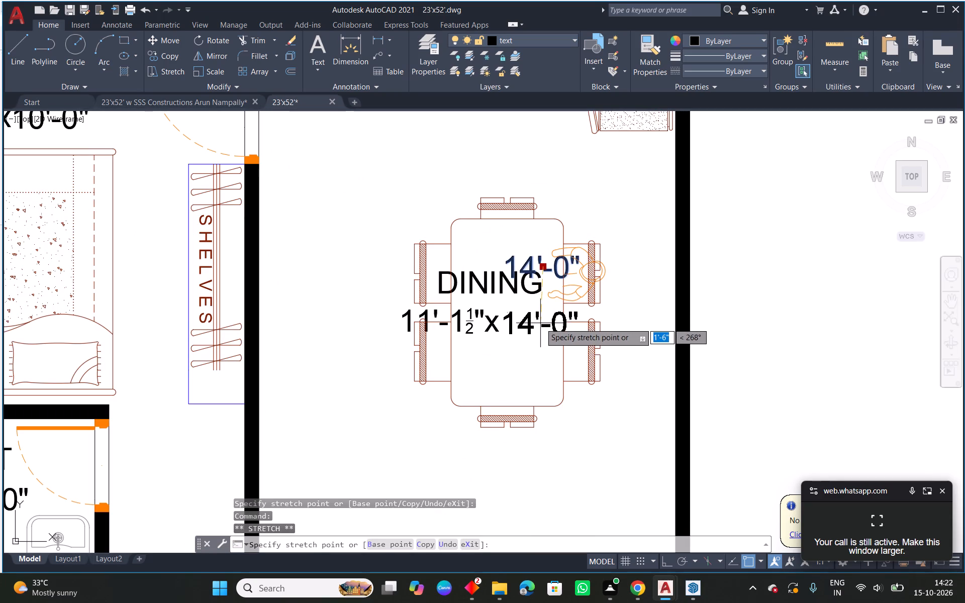
click(540, 323)
key(Escape)
key(Escape)
Fill the partition wall between the new plan's HALL and KITCHEN with a solid hatch.
scroll(623, 315, down, 1)
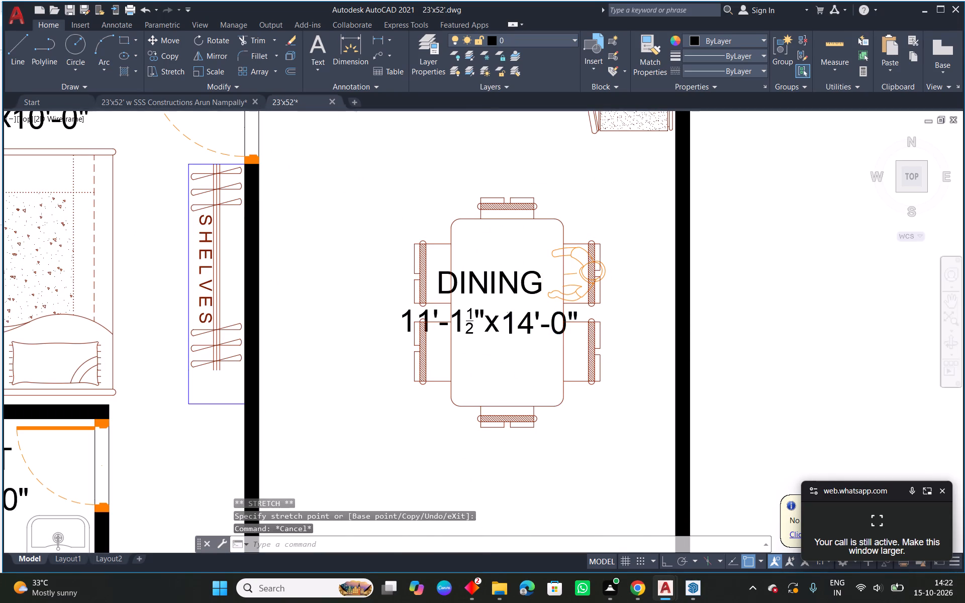
scroll(623, 315, down, 1)
middle_drag(812, 415, 792, 490)
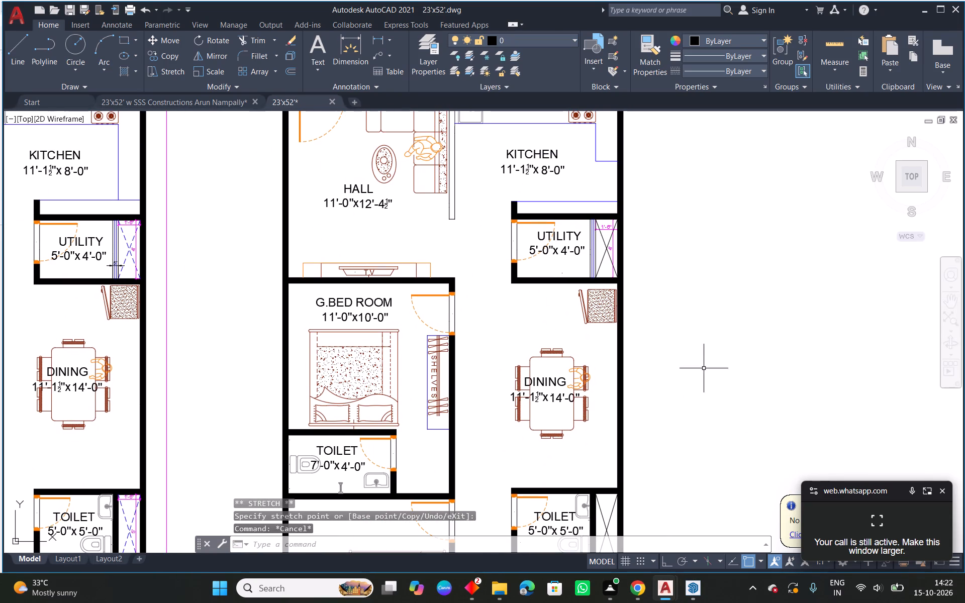
middle_drag(714, 348, 698, 473)
scroll(467, 275, up, 1)
middle_drag(467, 278, 469, 308)
text(h)
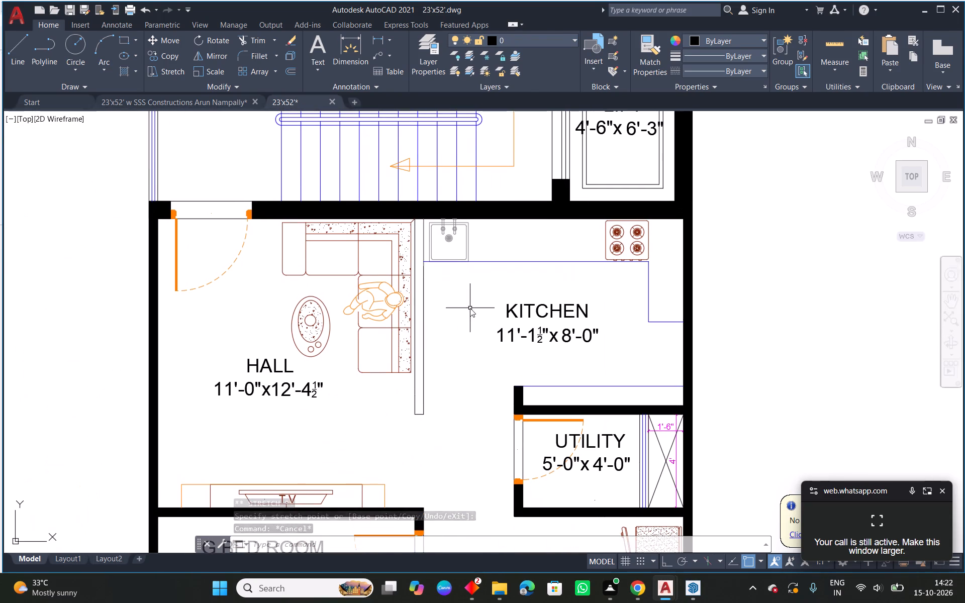
key(space)
click(419, 313)
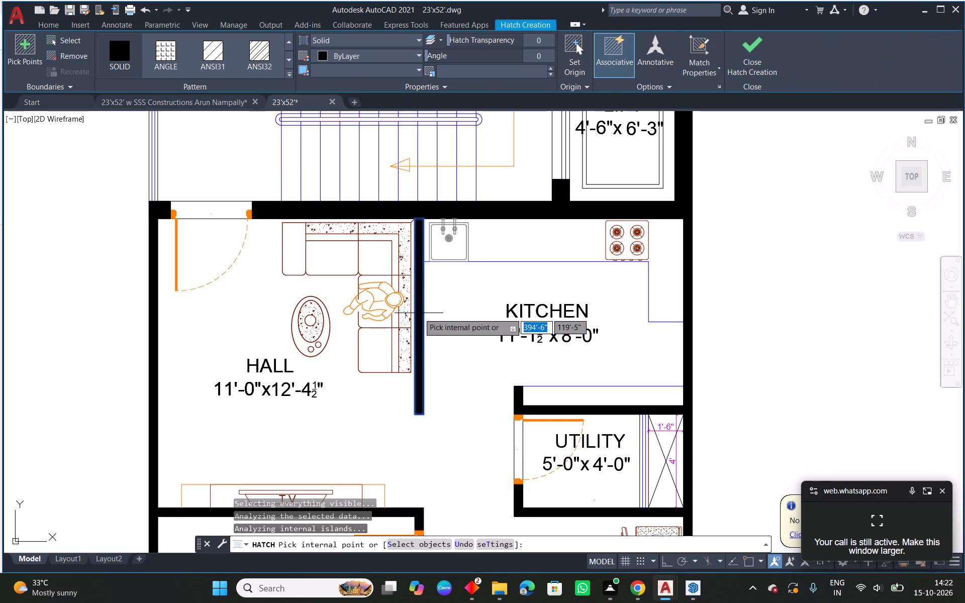
right_click(419, 313)
click(453, 318)
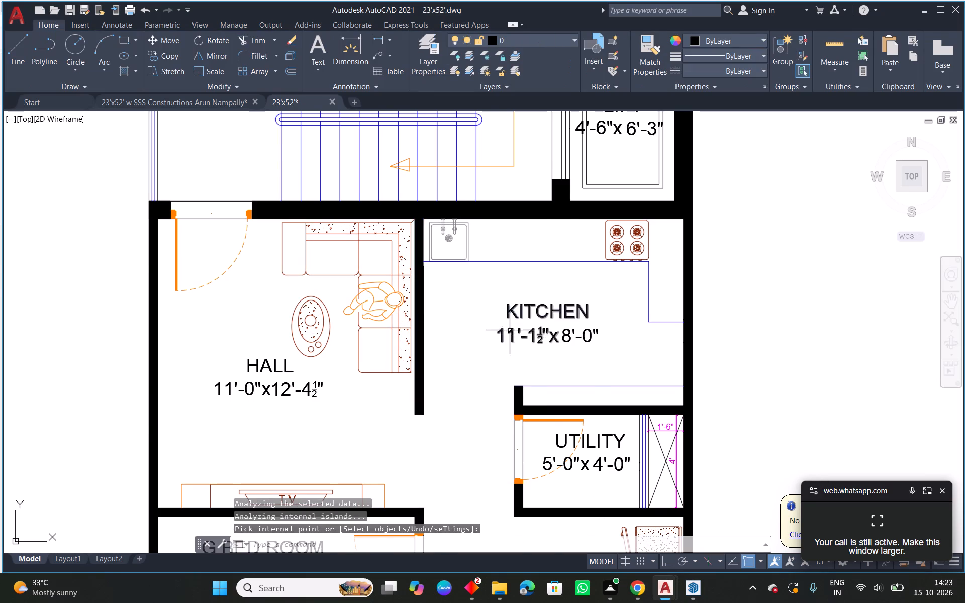
Offset the new plan's outer edge line on the HALL side outward by 2' to mark the side lane.
scroll(513, 337, down, 1)
middle_drag(698, 448, 678, 365)
scroll(676, 366, down, 1)
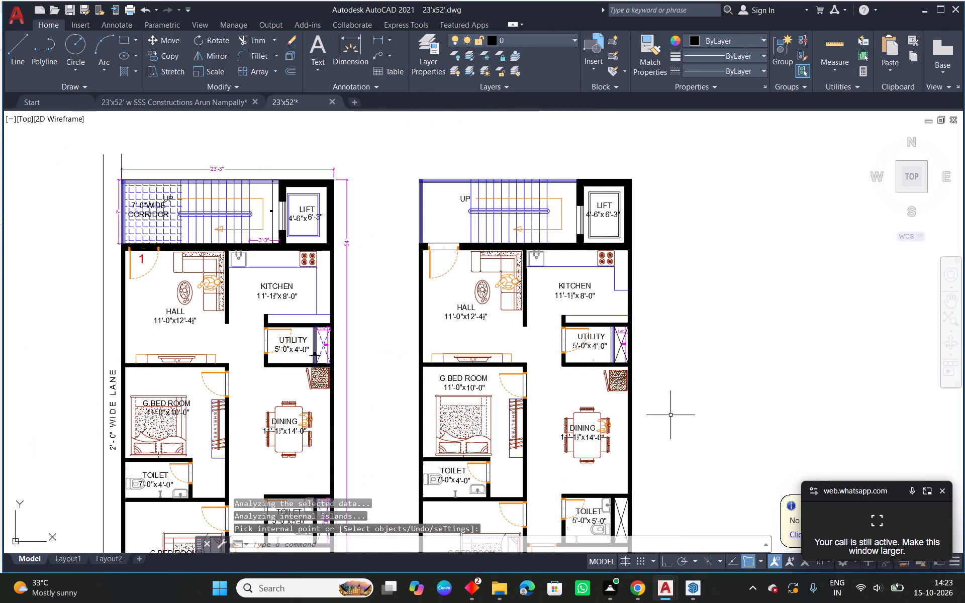
middle_drag(672, 416, 637, 289)
scroll(637, 292, down, 1)
middle_drag(652, 419, 635, 418)
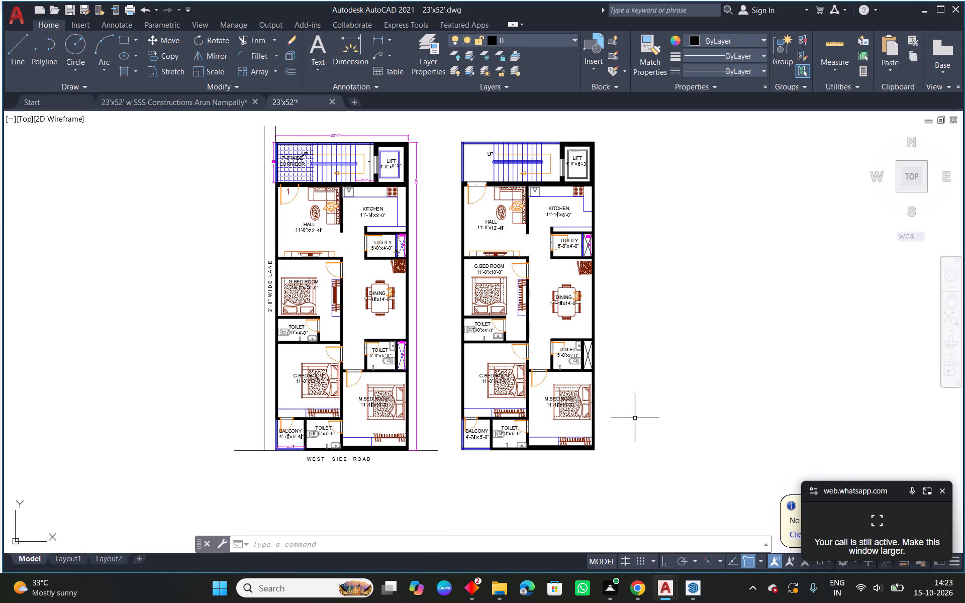
key(Escape)
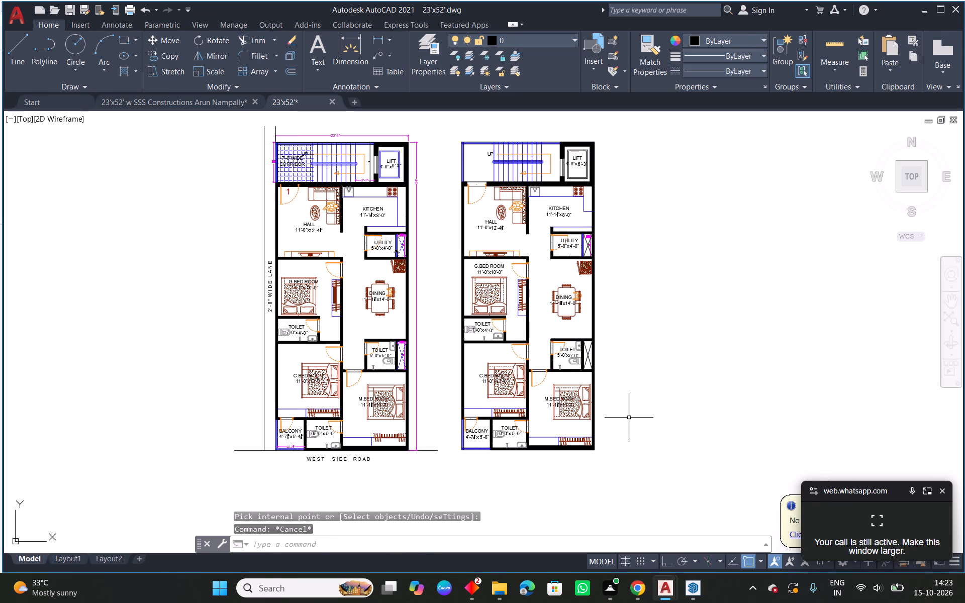
text(o)
key(space)
text(2'')
key(BackSpace)
key(Return)
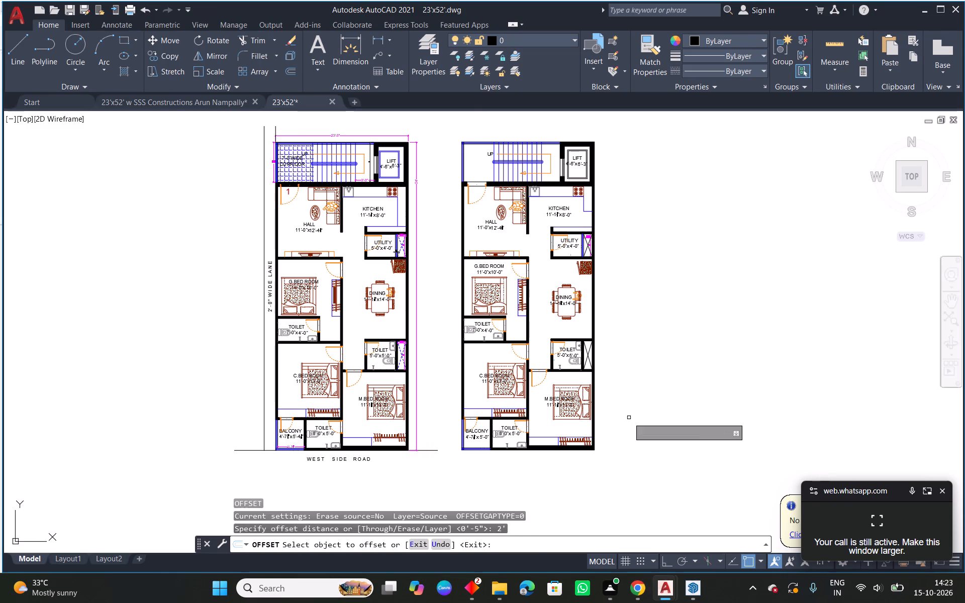
scroll(444, 114, up, 1)
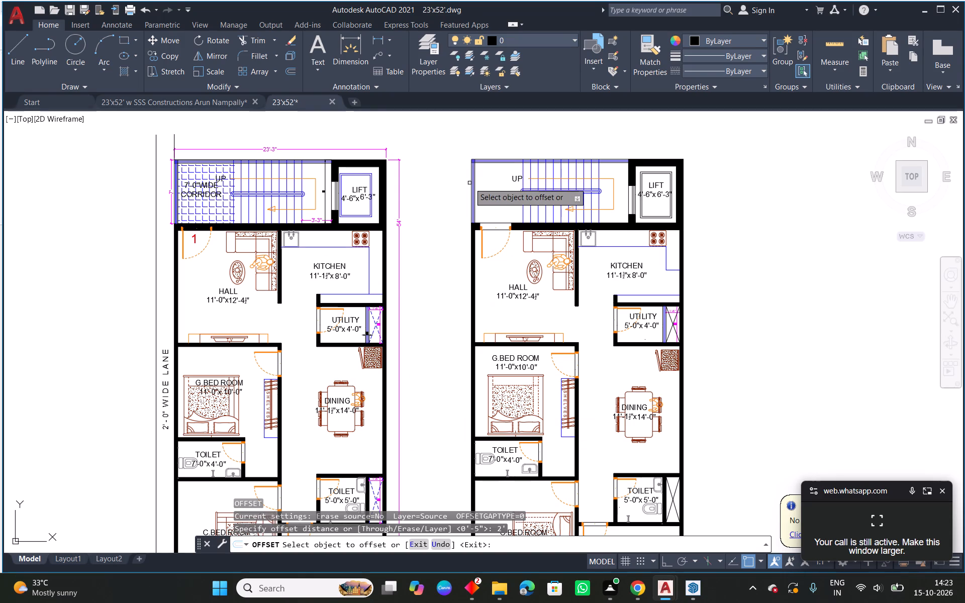
click(470, 185)
click(434, 195)
key(Escape)
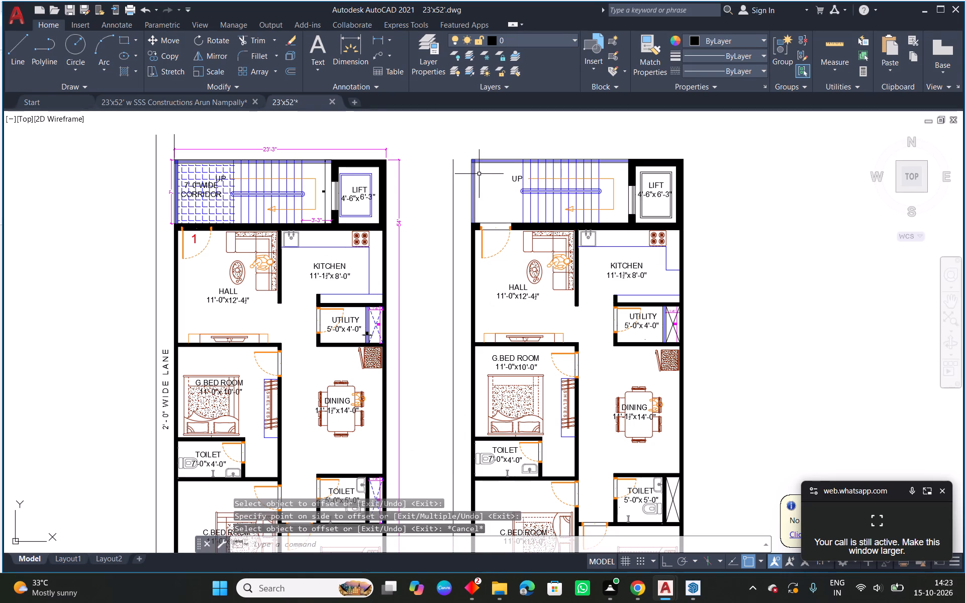
Move the new plan's UP label onto the staircase treads, just above the start of the direction arrow line.
scroll(484, 174, up, 2)
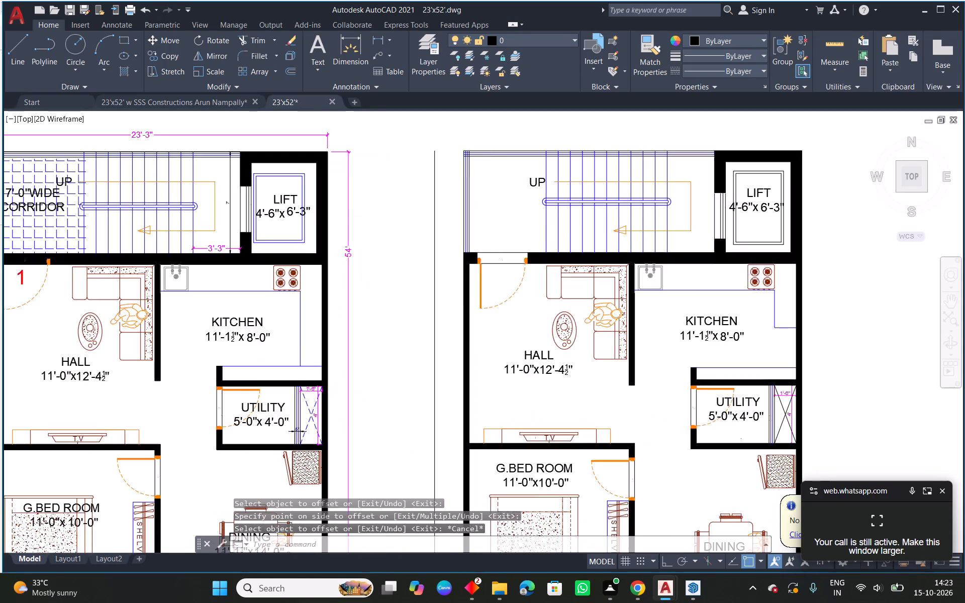
middle_drag(543, 200, 526, 246)
click(548, 235)
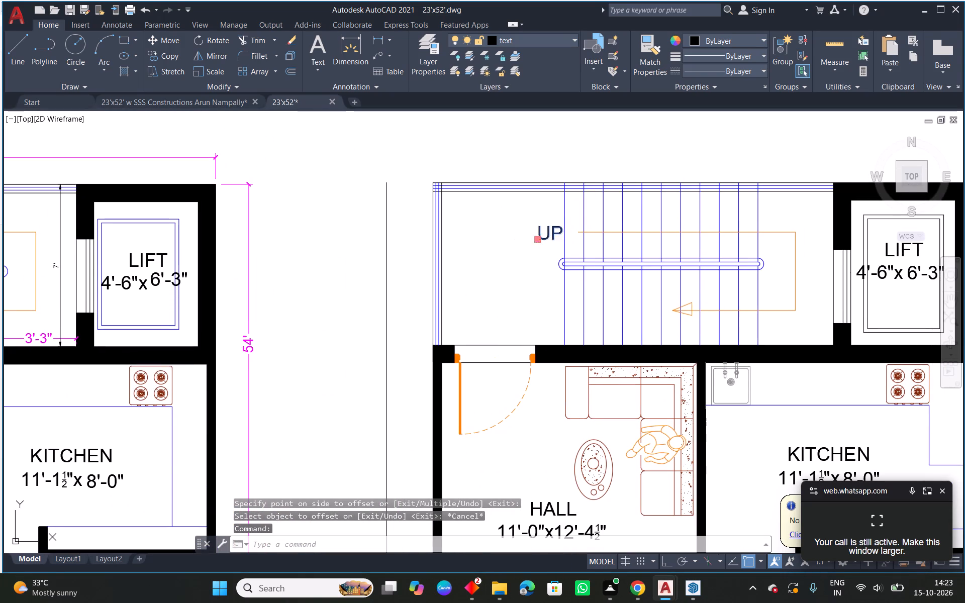
click(539, 242)
scroll(587, 224, up, 3)
click(572, 235)
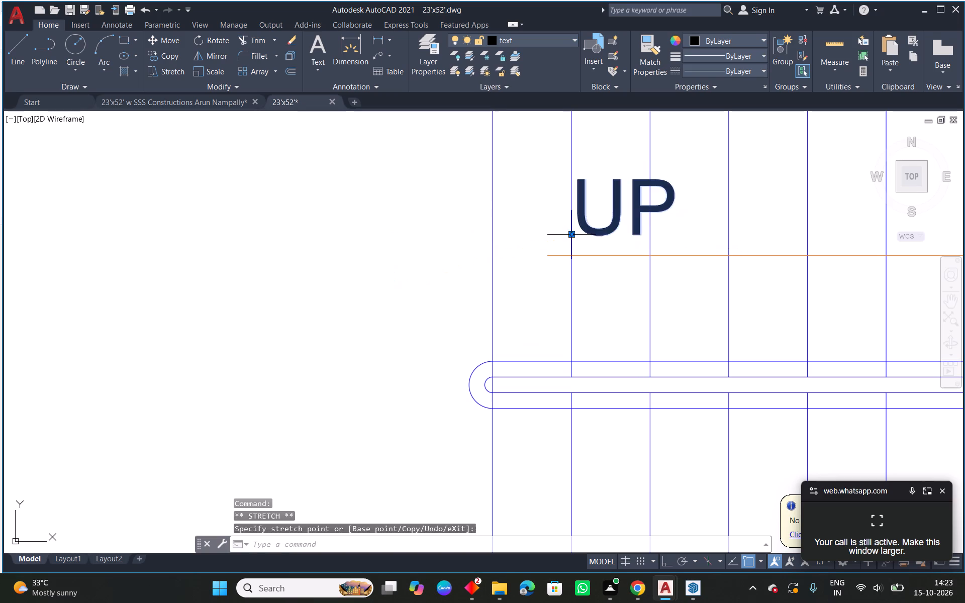
key(Escape)
Hatch the new plan's open corridor area beside the stairs with the ANGLE pattern.
scroll(576, 235, down, 3)
key(h)
key(space)
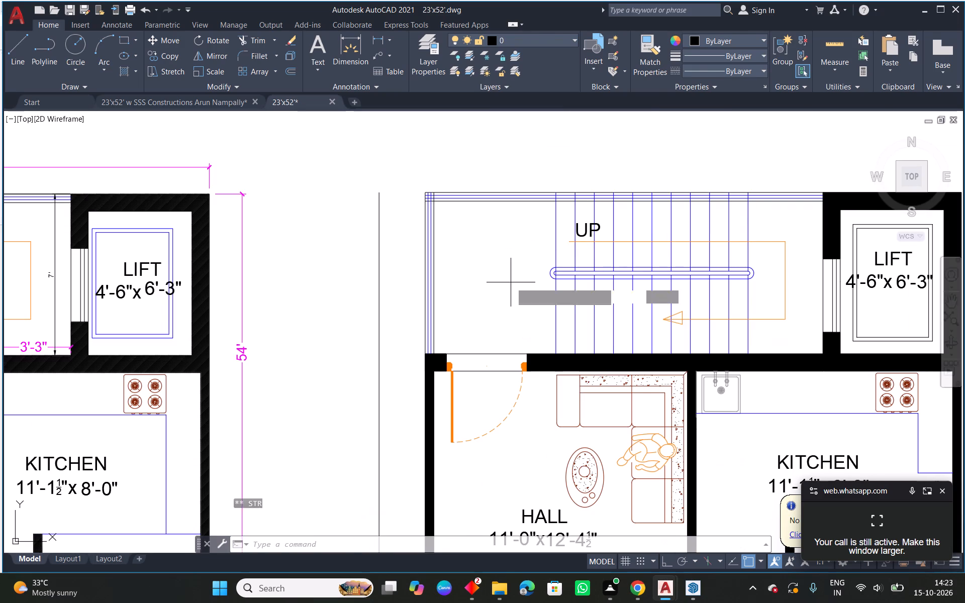
click(511, 282)
right_click(511, 282)
click(542, 285)
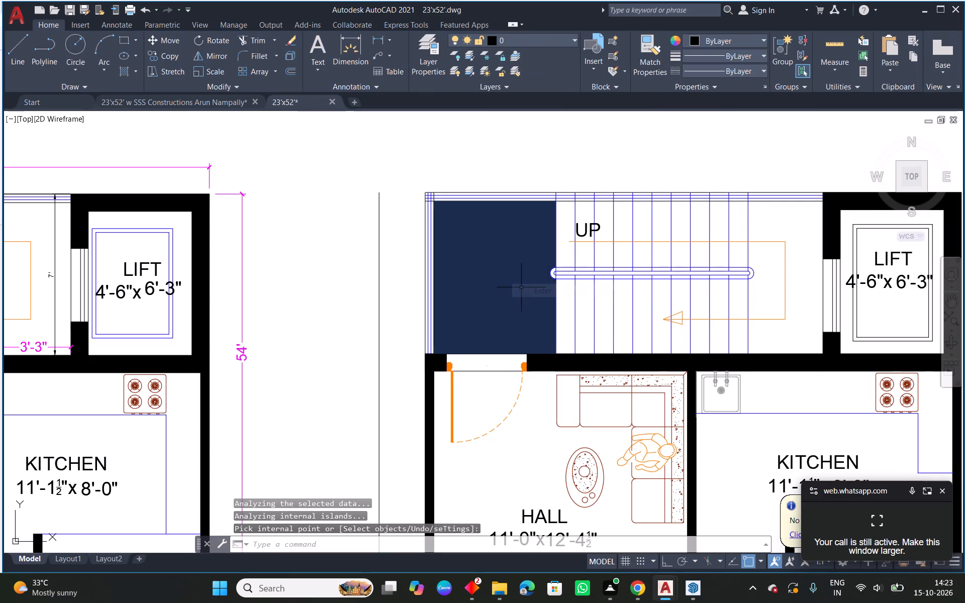
click(521, 287)
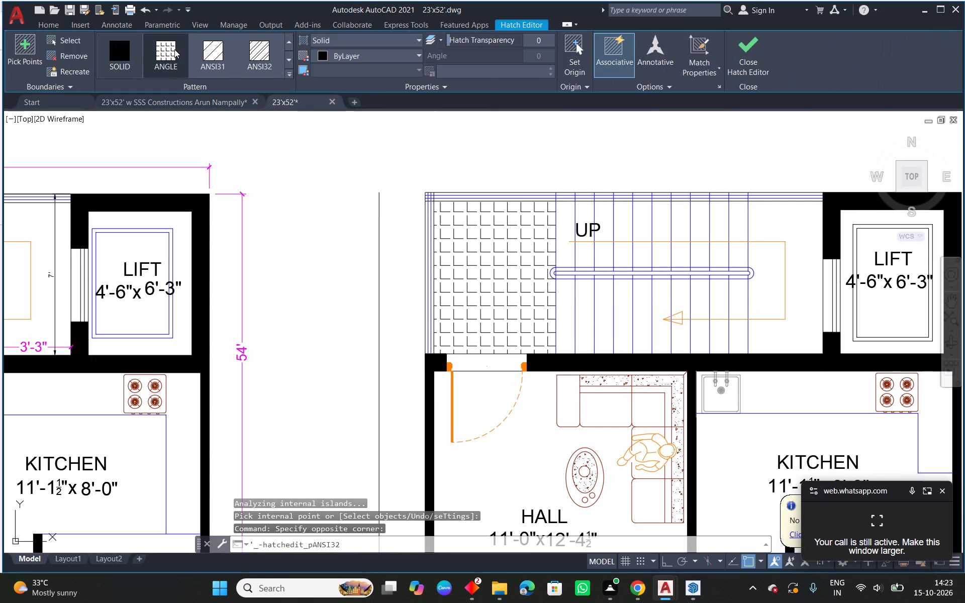
click(174, 49)
key(Escape)
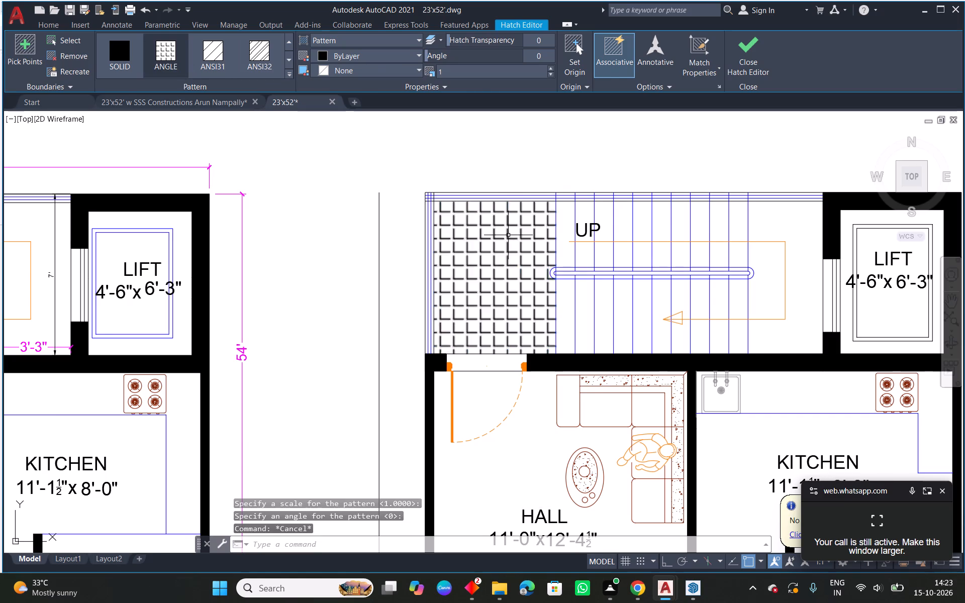
Copy the 7'-0"WIDE CORRIDOR label from the original plan onto the new plan's hatched corridor.
scroll(508, 236, down, 1)
middle_drag(437, 252, 668, 209)
scroll(280, 240, up, 1)
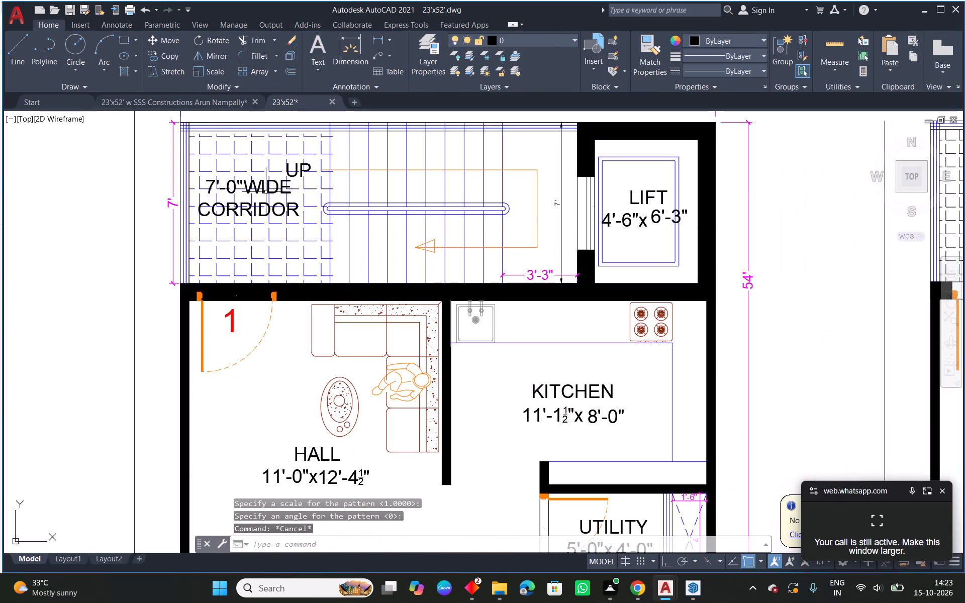
click(264, 191)
text(co)
key(space)
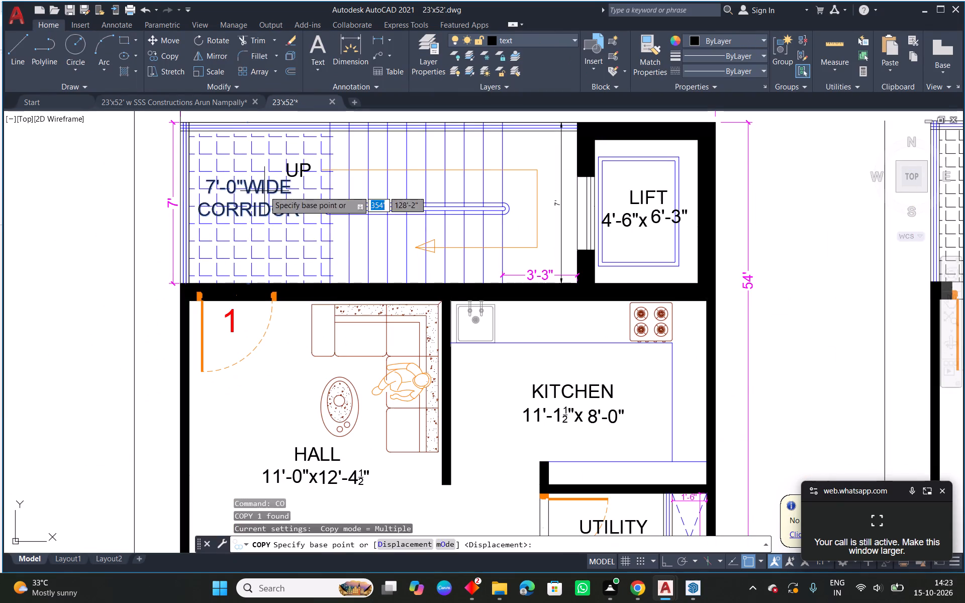
click(264, 191)
middle_drag(690, 237, 190, 241)
scroll(555, 183, up, 2)
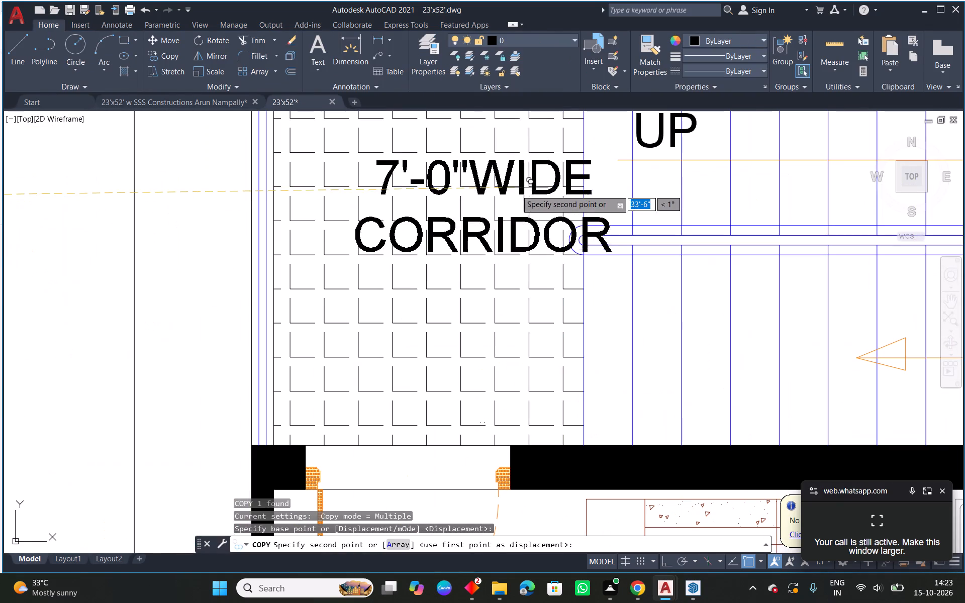
click(463, 185)
key(Escape)
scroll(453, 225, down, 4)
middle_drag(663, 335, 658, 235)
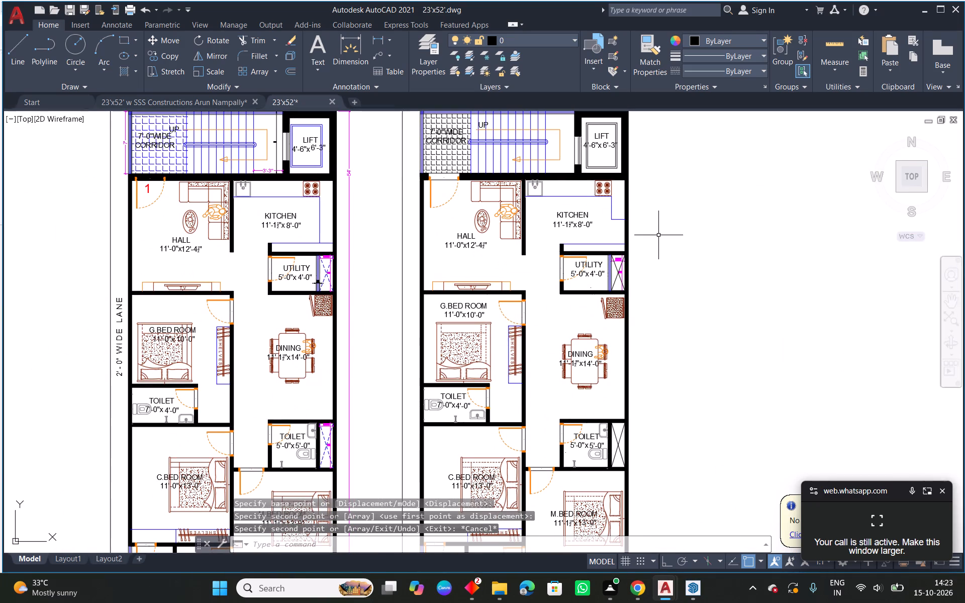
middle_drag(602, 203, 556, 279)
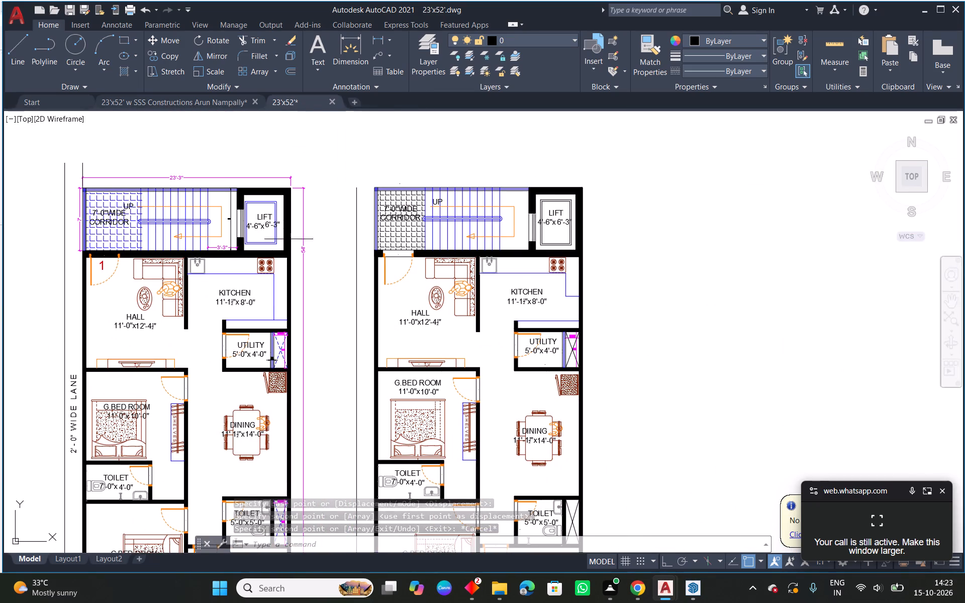
Dimension the new plan's staircase width between the wall above the kitchen and the outer edge, placing the dimension line in the landing beside the lift.
click(346, 46)
scroll(539, 243, up, 2)
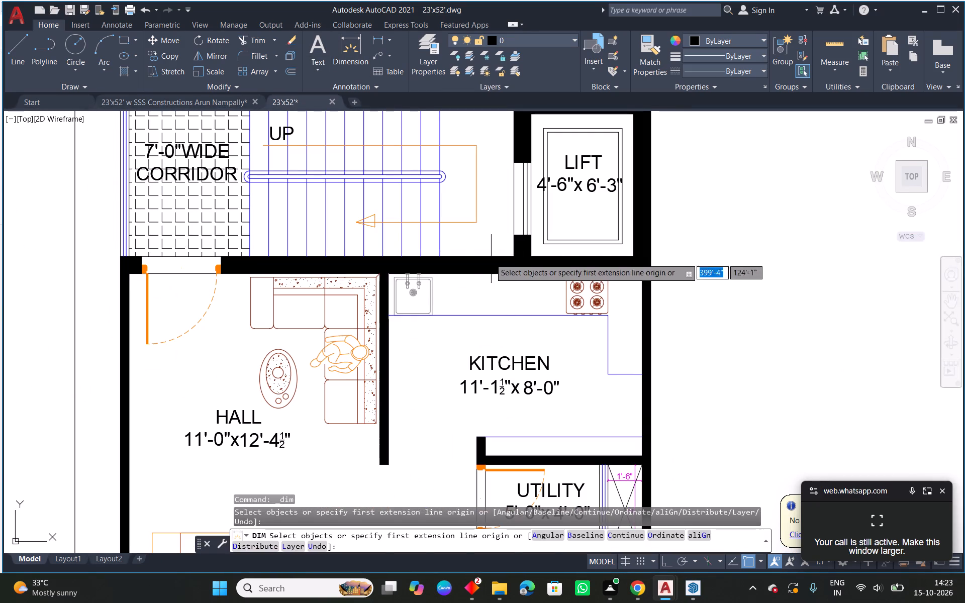
click(513, 255)
middle_drag(514, 162, 514, 166)
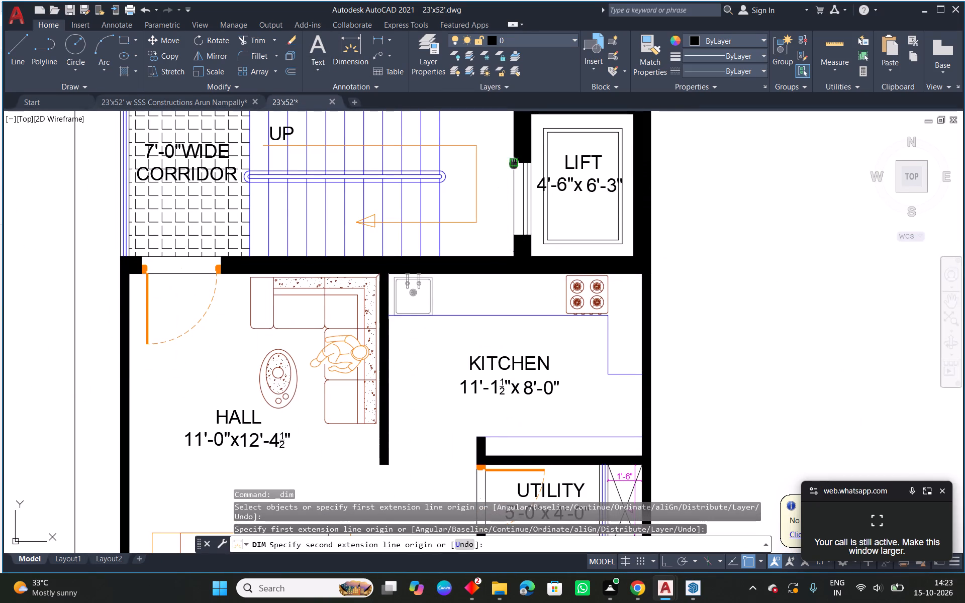
middle_drag(514, 166, 511, 263)
click(510, 197)
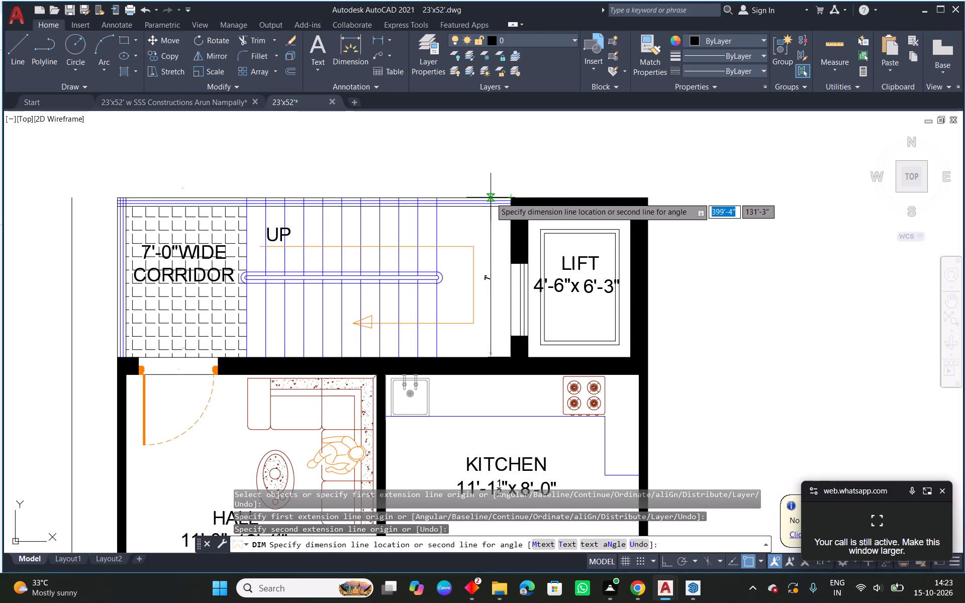
click(491, 197)
key(Escape)
Dimension the new plan's stair landing from the last tread line to the lift wall.
scroll(498, 338, up, 1)
right_click(458, 328)
click(514, 341)
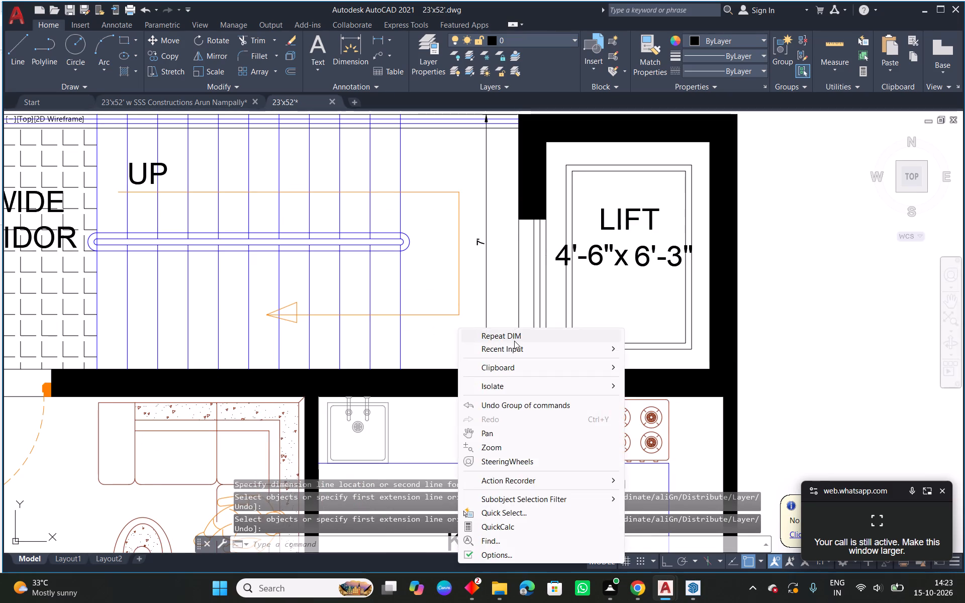
scroll(438, 370, up, 2)
click(341, 368)
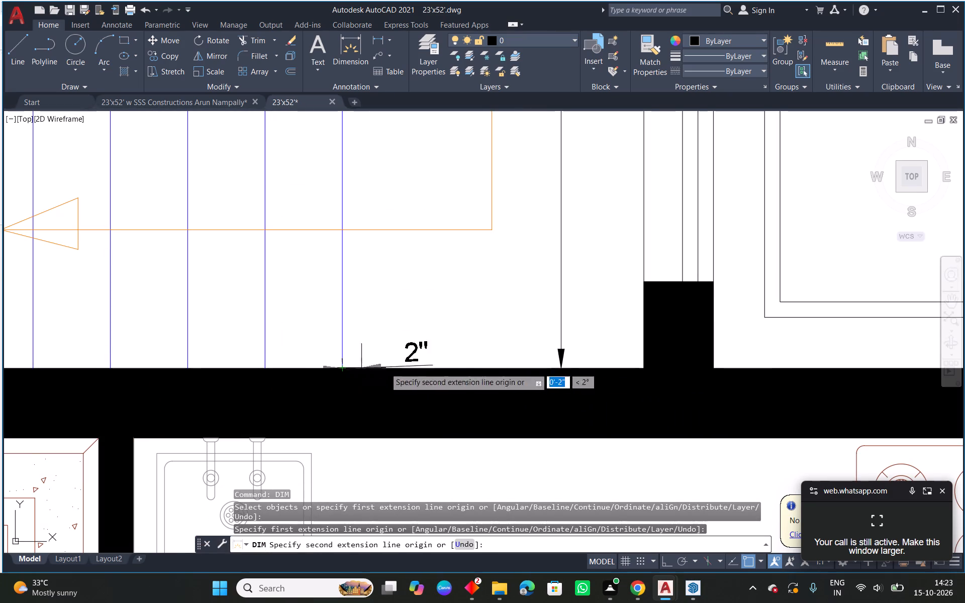
click(646, 369)
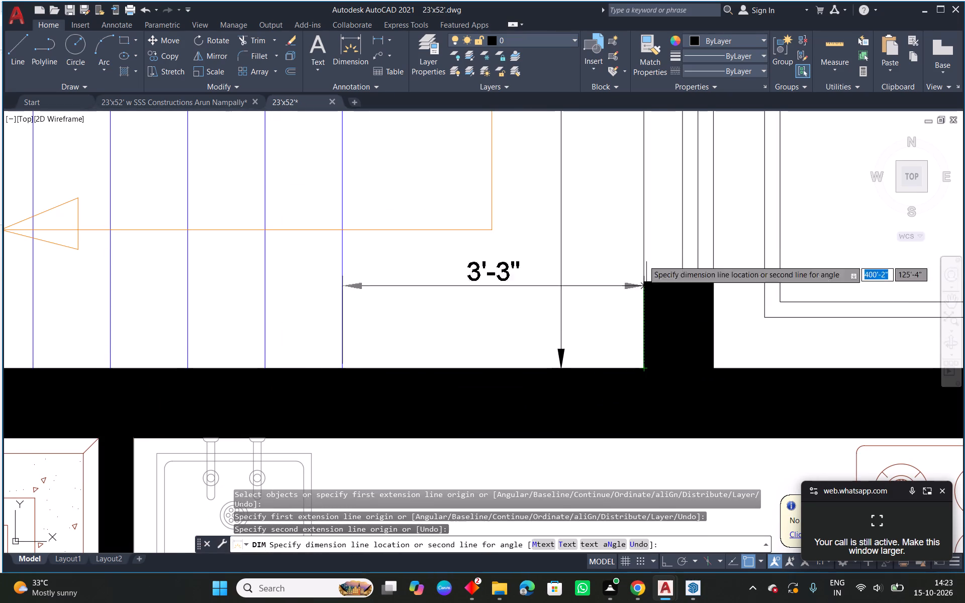
click(644, 195)
key(Escape)
Match the properties of the original plan's landing dimension onto the new plan's landing and staircase-width dimensions.
scroll(575, 299, down, 4)
middle_drag(508, 320, 521, 319)
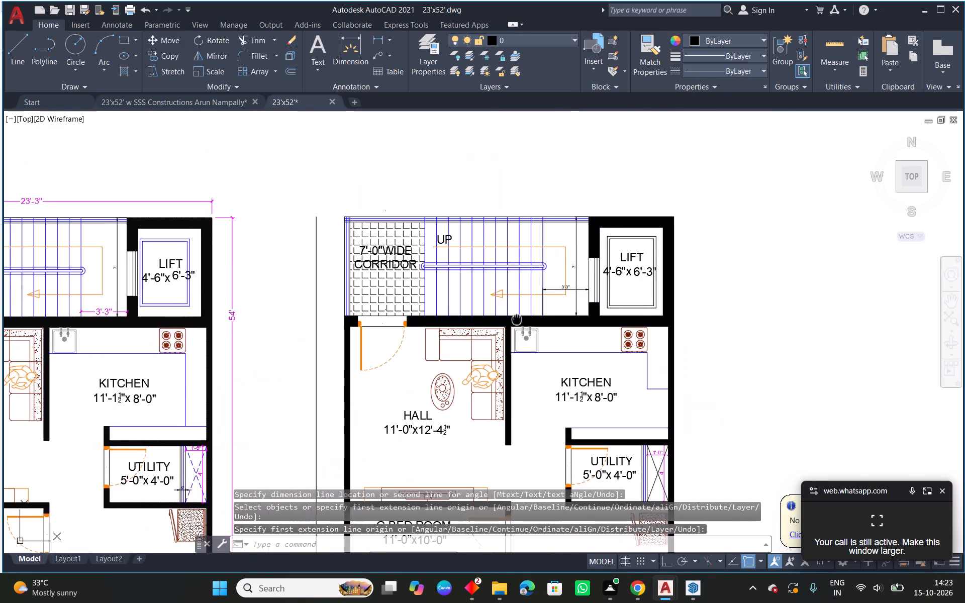
middle_drag(521, 319, 638, 306)
text(ma)
key(space)
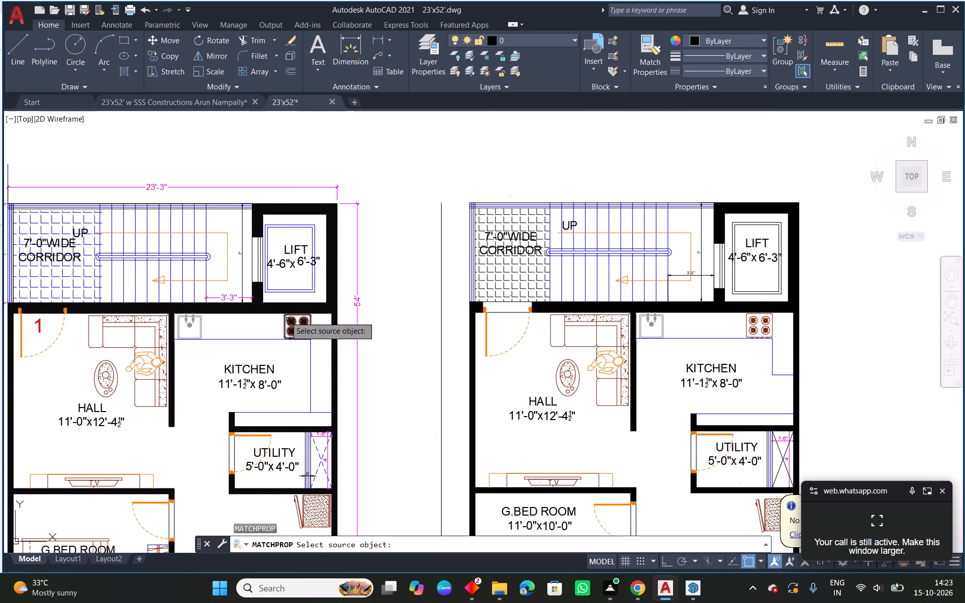
click(231, 295)
scroll(745, 257, up, 2)
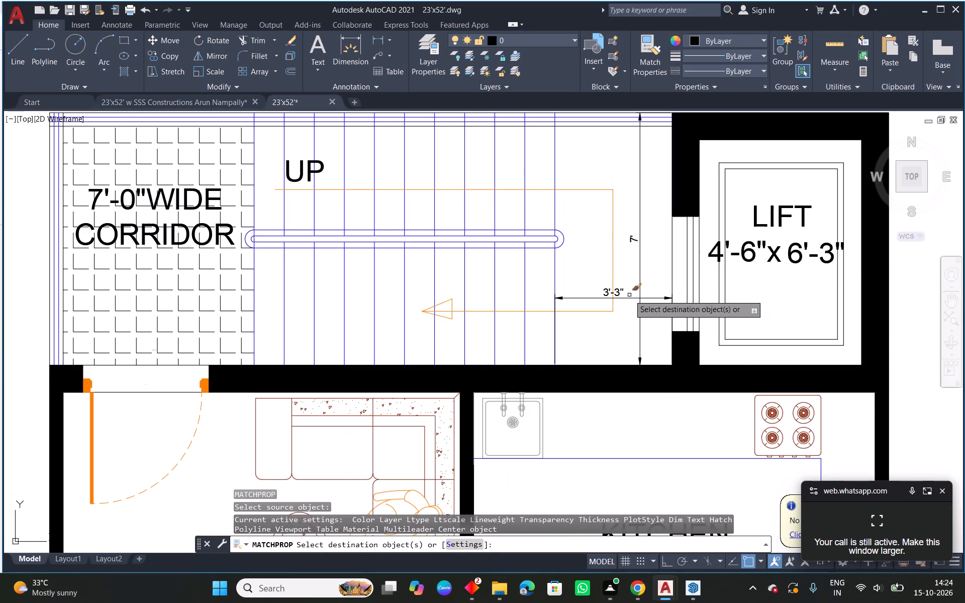
click(627, 298)
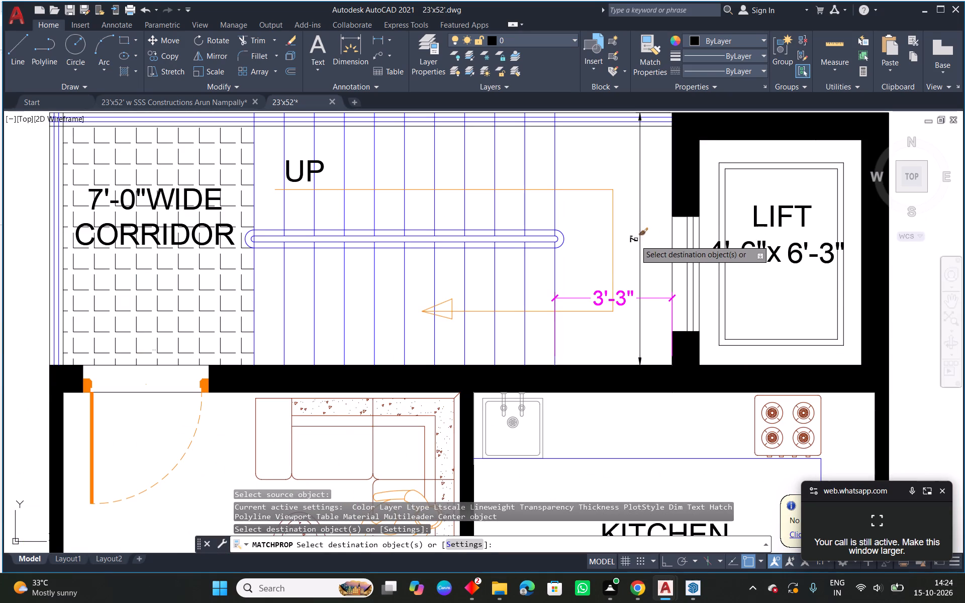
click(635, 241)
key(Escape)
Shift the new plan's 7' dimension line closer to the lift wall, clear of the stair direction line.
click(640, 241)
scroll(642, 243, up, 2)
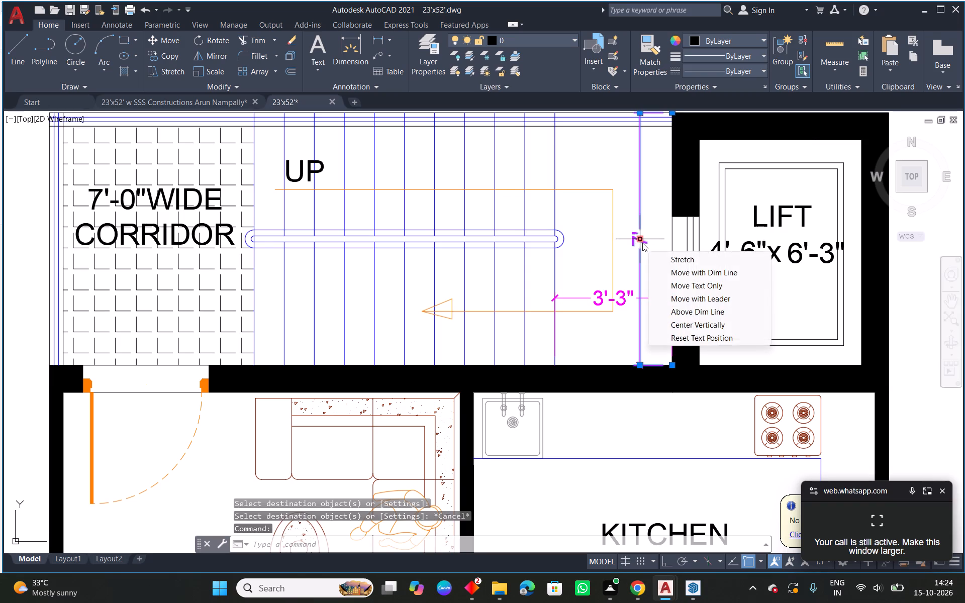
scroll(652, 233, up, 2)
click(621, 249)
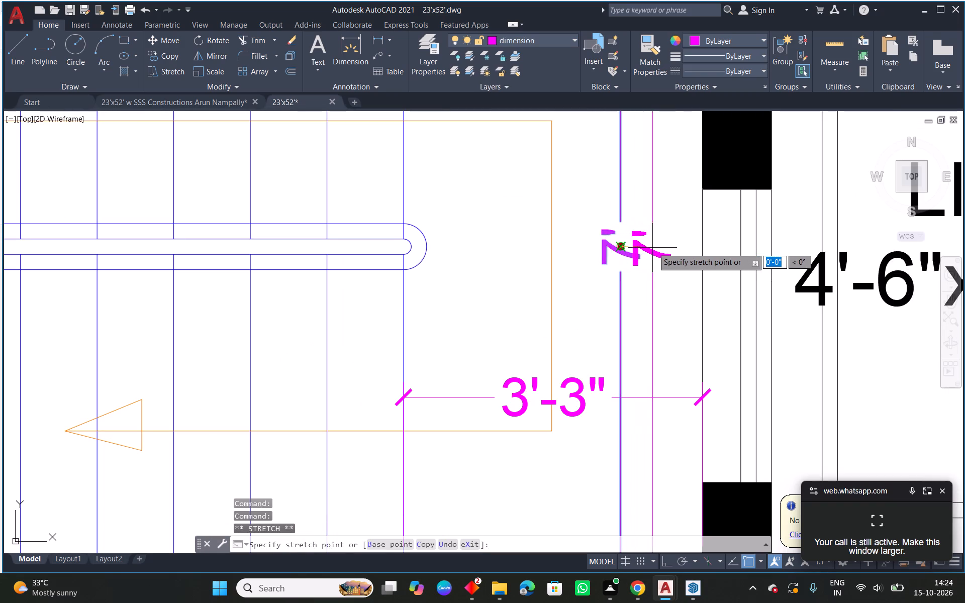
click(653, 248)
click(619, 246)
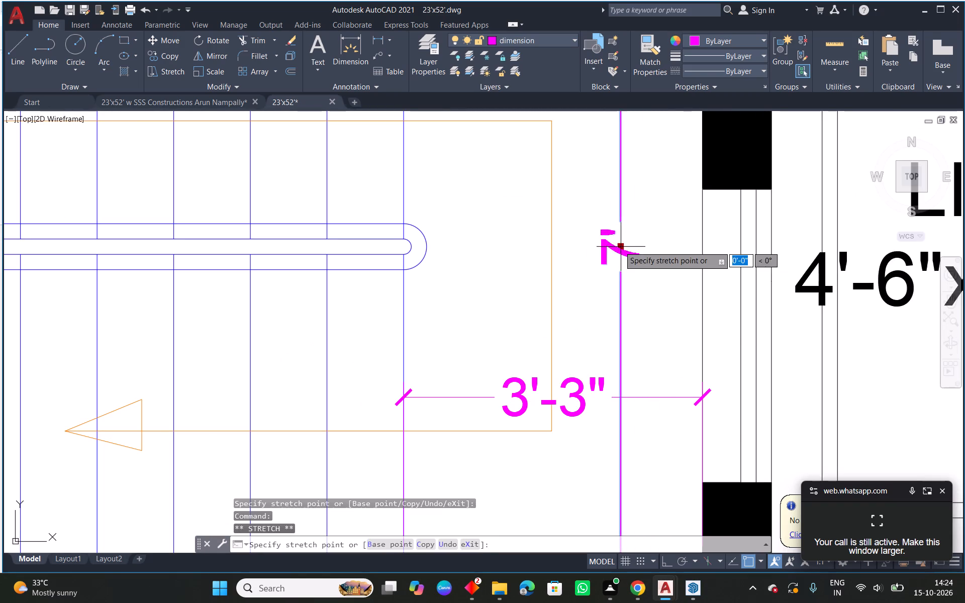
click(654, 247)
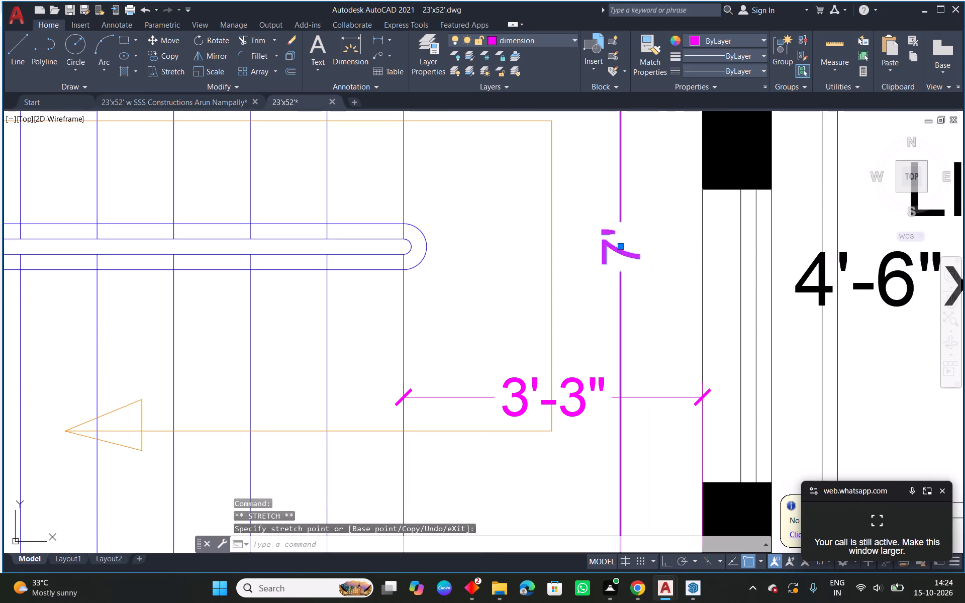
click(619, 249)
click(662, 251)
scroll(635, 263, down, 2)
middle_drag(630, 275, 636, 234)
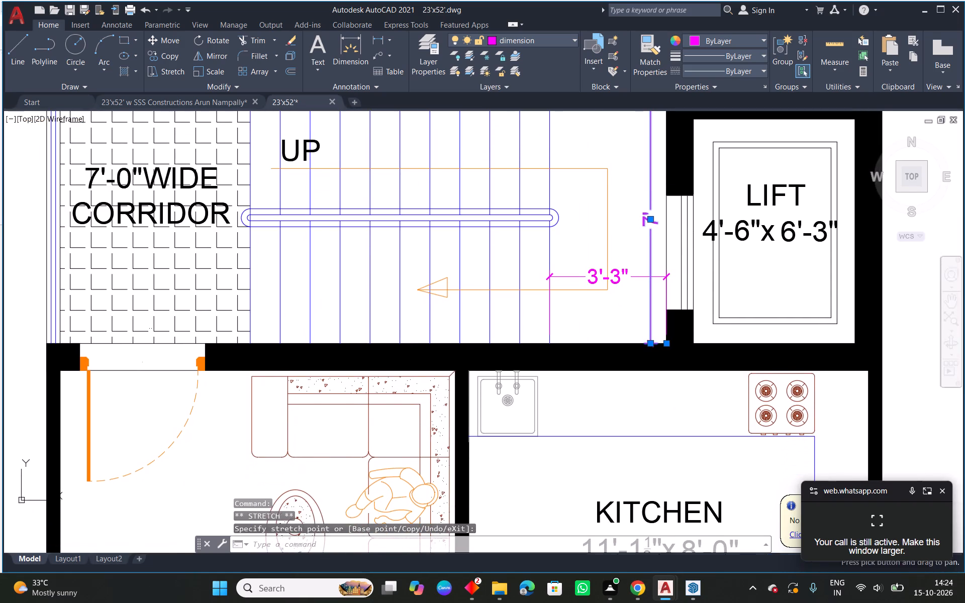
key(Escape)
Move the new plan's 3'-3" landing dimension line below the stair direction arrow line, nearer the kitchen wall.
scroll(620, 277, up, 1)
click(617, 279)
scroll(610, 281, up, 1)
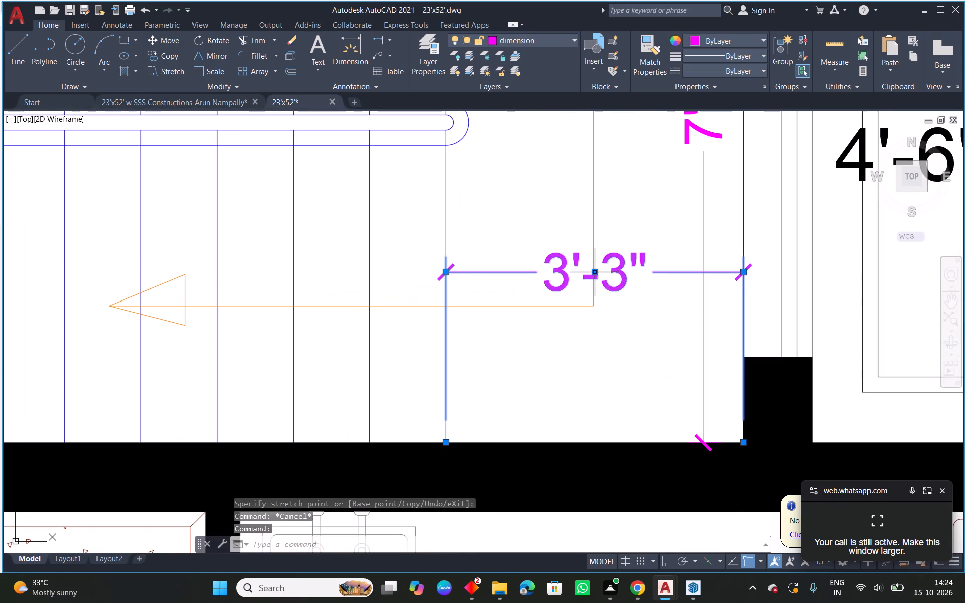
click(596, 272)
click(599, 352)
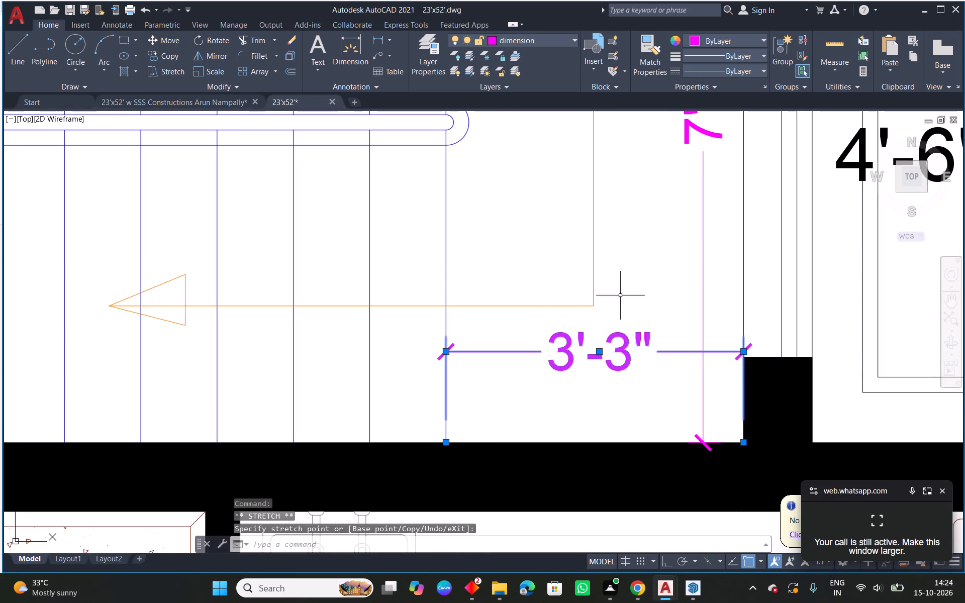
key(Escape)
scroll(622, 267, down, 3)
middle_drag(673, 258, 565, 255)
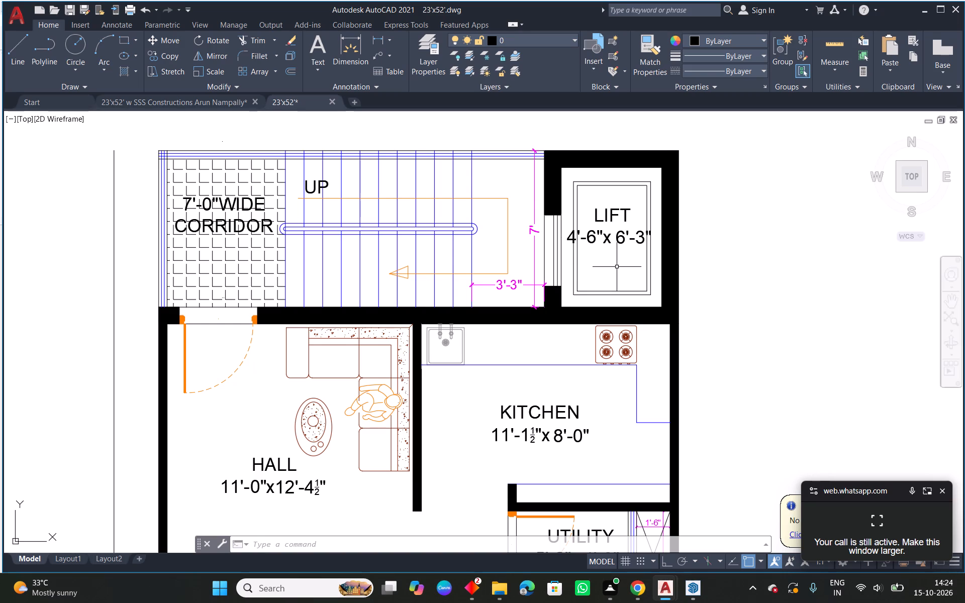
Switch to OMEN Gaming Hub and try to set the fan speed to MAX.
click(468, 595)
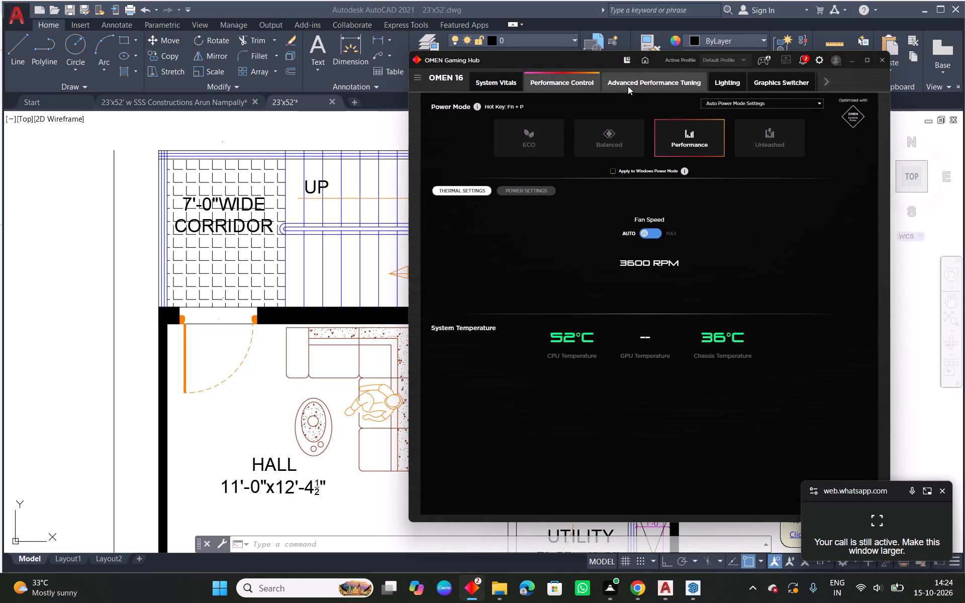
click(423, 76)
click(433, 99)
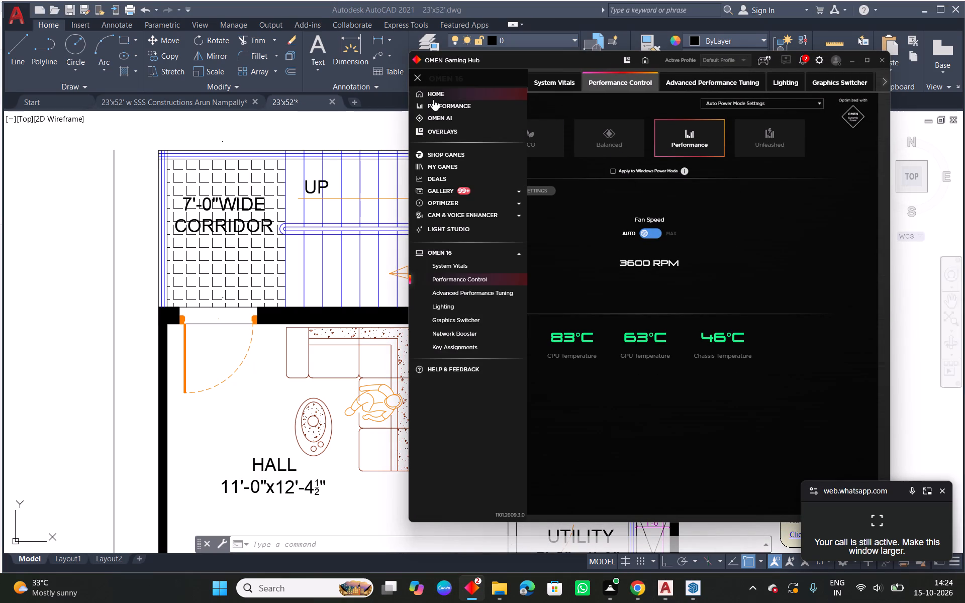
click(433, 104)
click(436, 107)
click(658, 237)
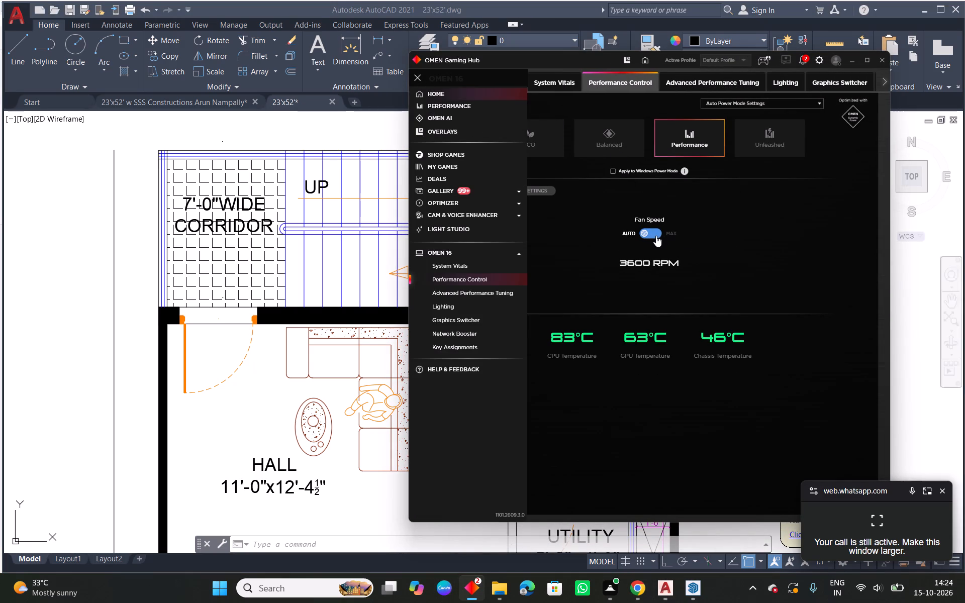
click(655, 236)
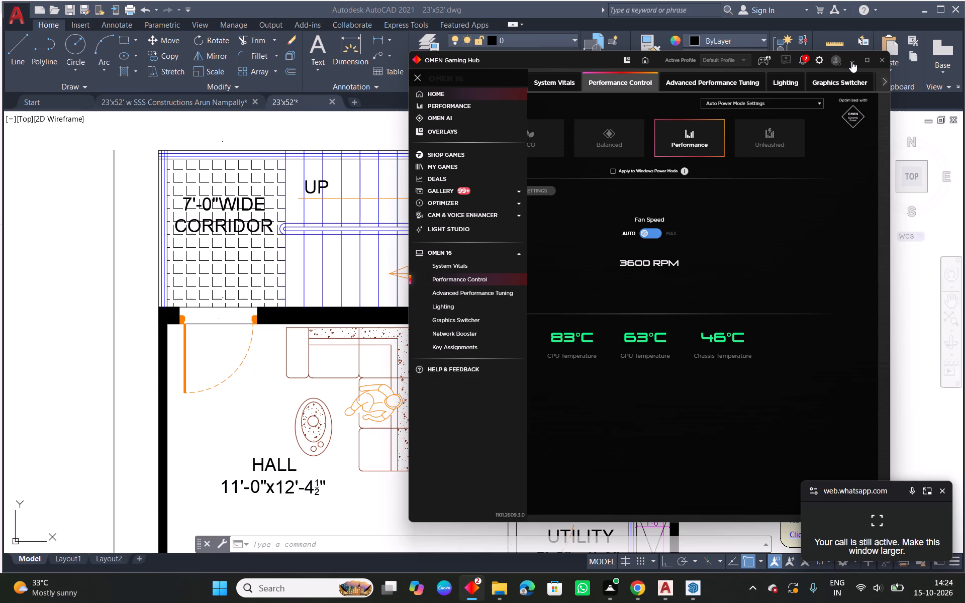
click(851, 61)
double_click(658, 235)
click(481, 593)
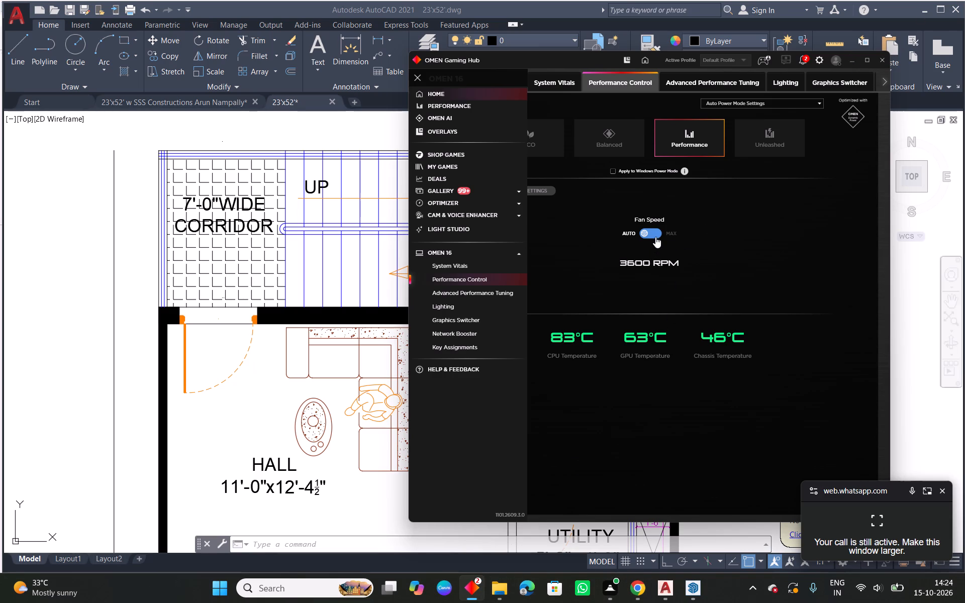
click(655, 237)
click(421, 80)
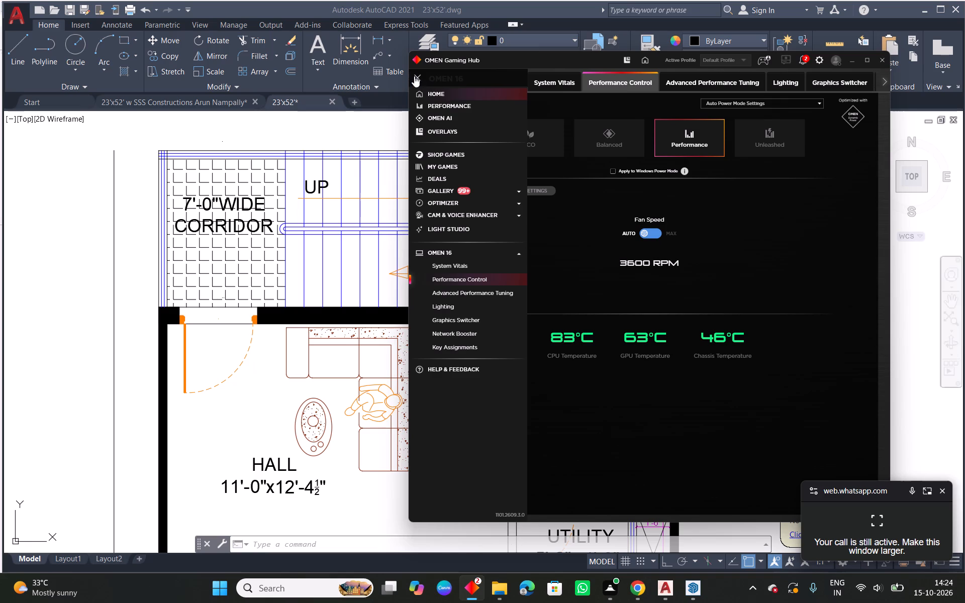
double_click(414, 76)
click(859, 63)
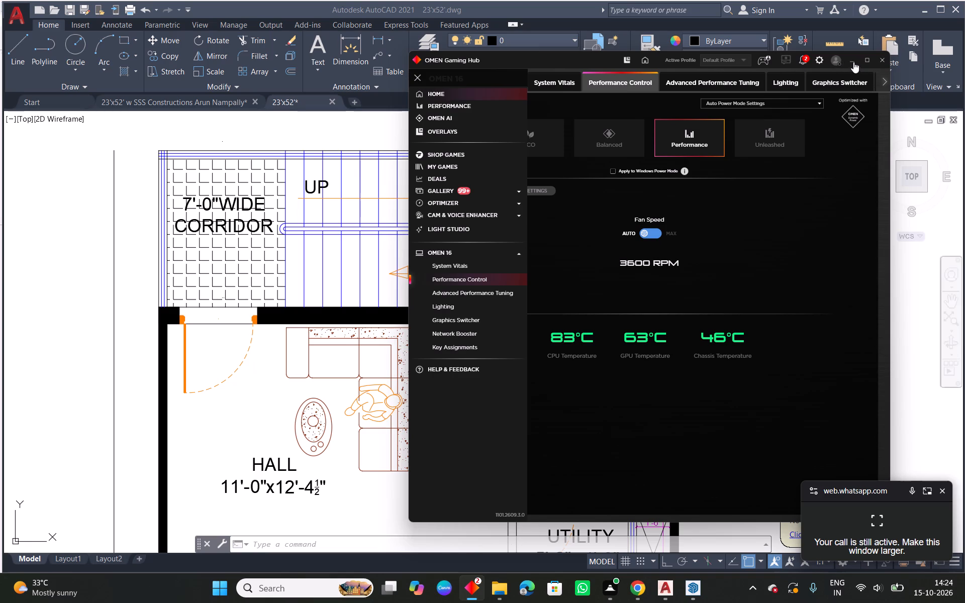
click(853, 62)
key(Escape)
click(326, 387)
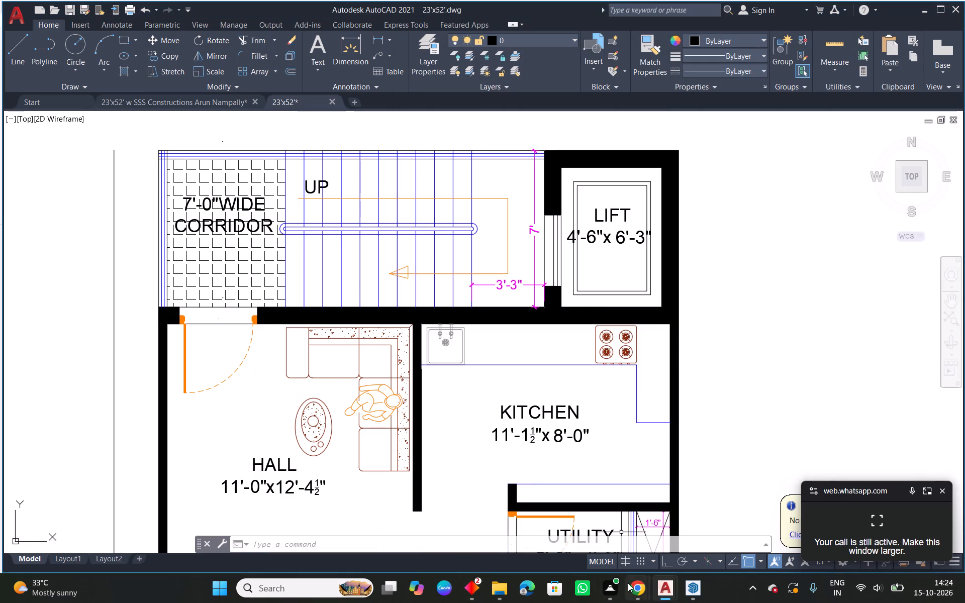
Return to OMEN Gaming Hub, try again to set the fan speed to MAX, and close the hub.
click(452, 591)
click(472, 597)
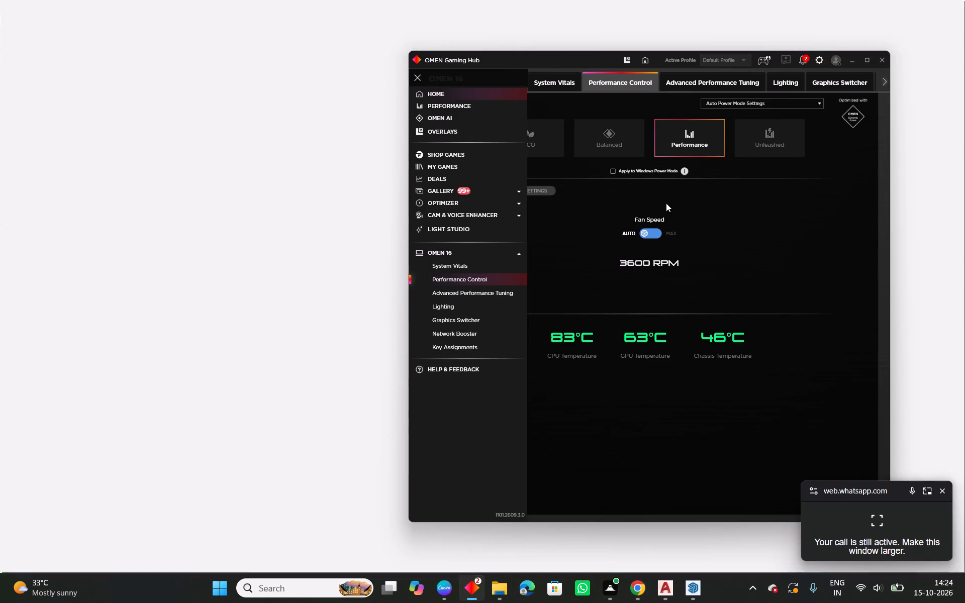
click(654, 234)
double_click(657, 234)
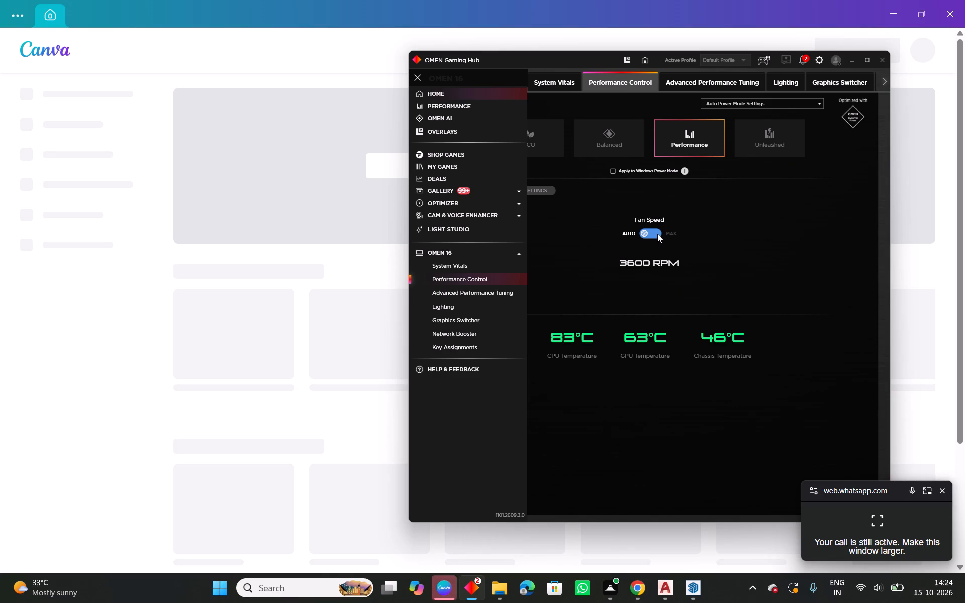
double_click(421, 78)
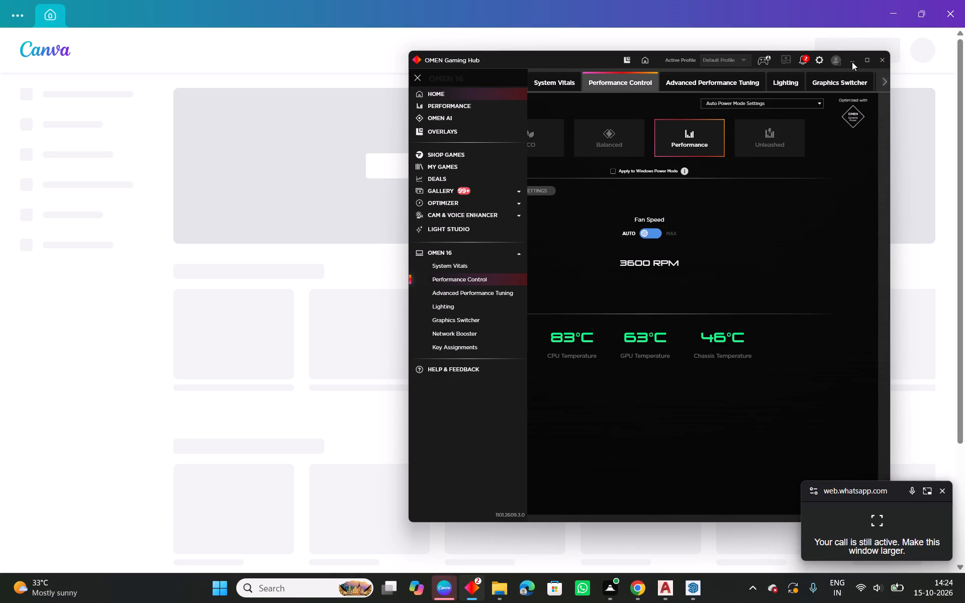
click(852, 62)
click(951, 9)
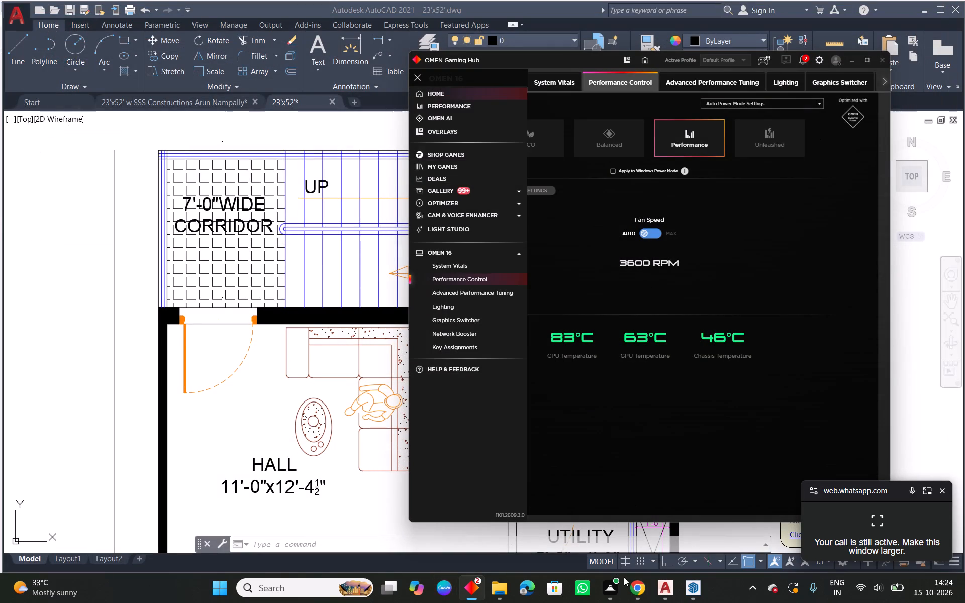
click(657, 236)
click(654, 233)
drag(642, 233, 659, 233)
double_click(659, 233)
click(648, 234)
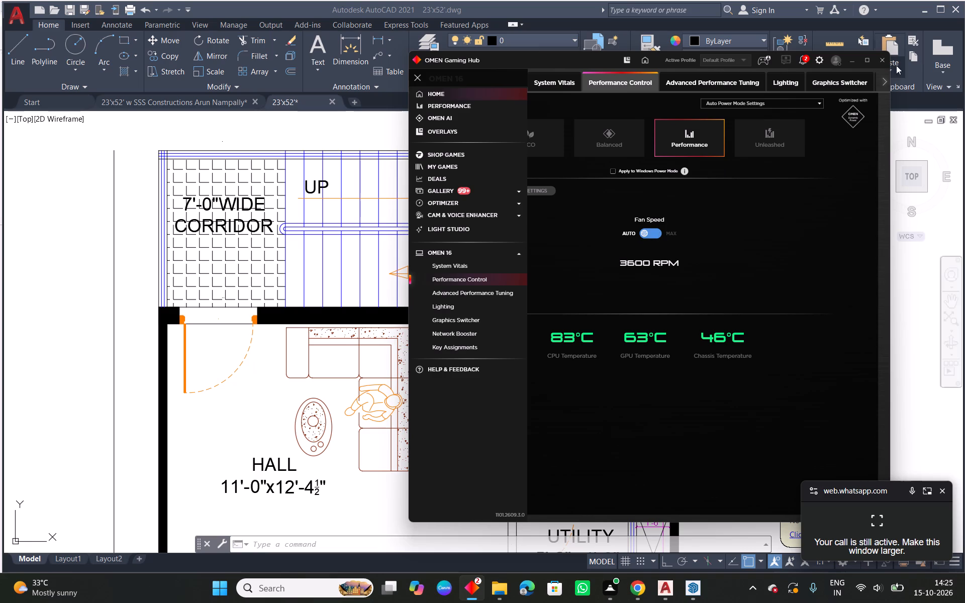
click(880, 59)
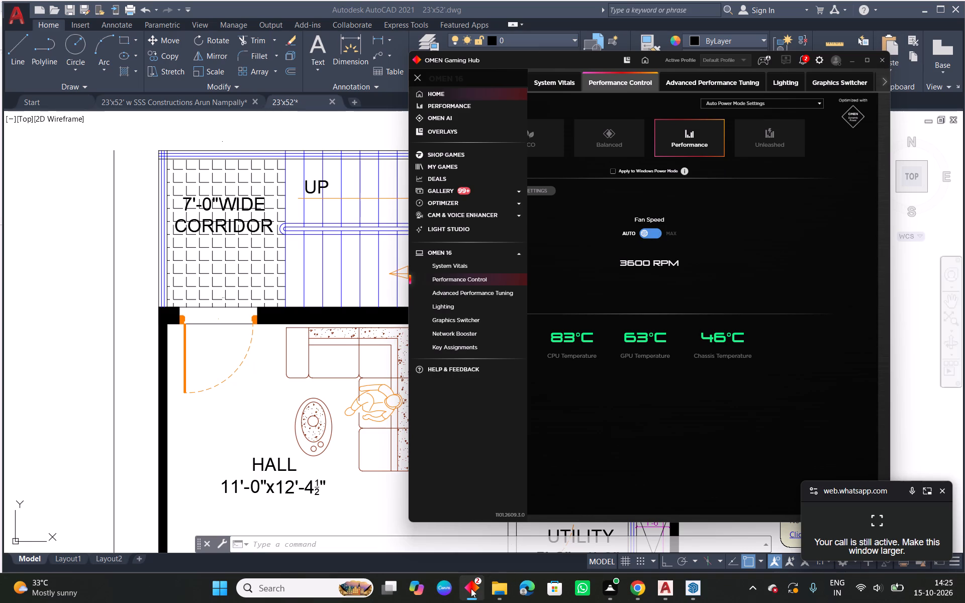
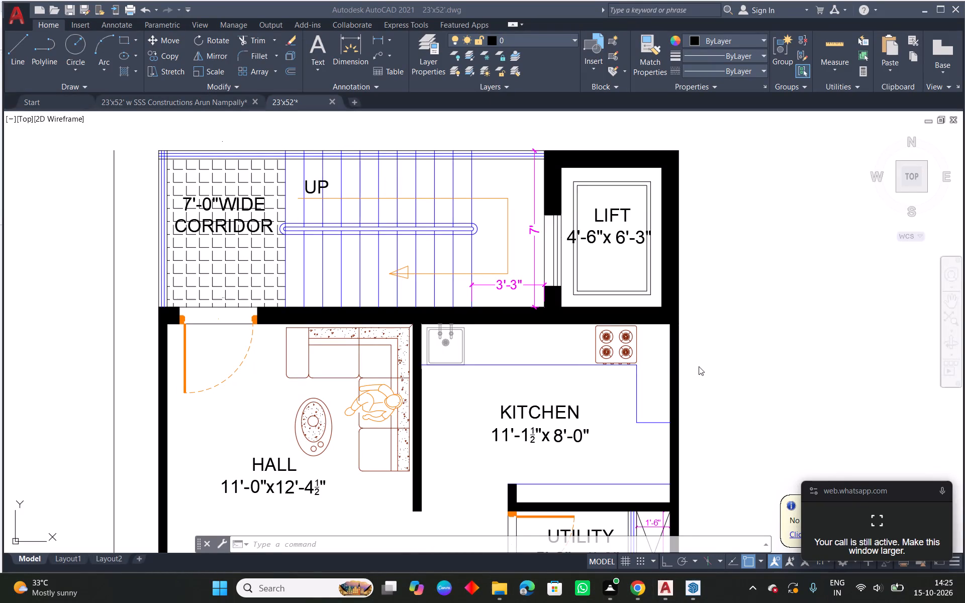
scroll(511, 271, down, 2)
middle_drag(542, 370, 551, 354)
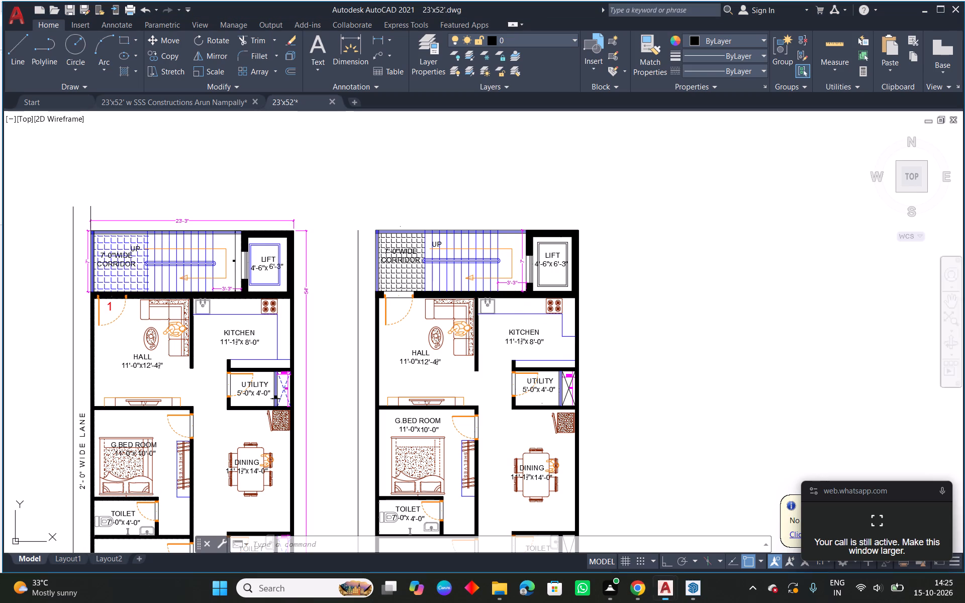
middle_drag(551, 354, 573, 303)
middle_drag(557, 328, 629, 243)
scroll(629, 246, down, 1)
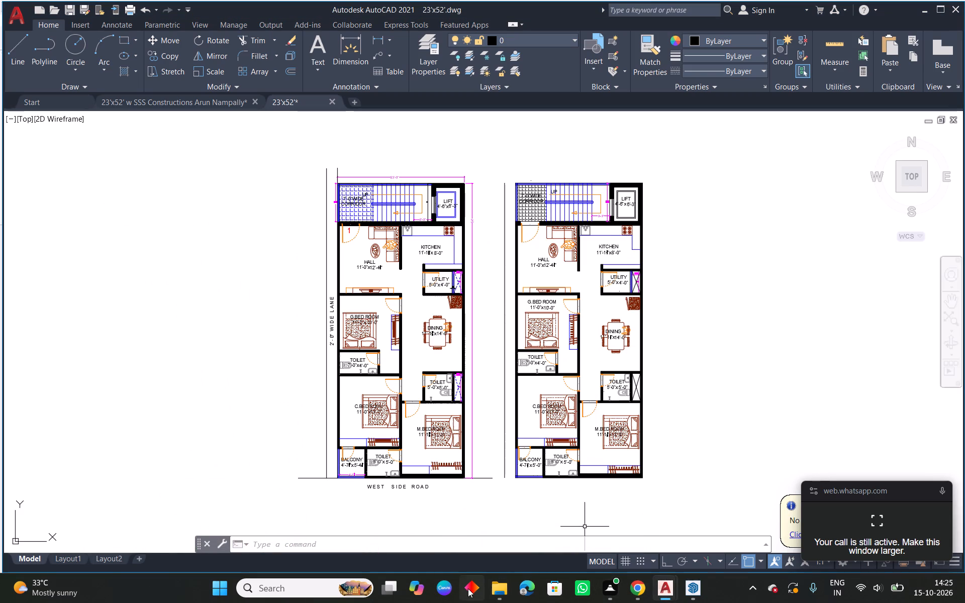
Switch to OMEN Gaming Hub, set the fan speed to MAX in the performance controls, and minimise the hub.
click(468, 588)
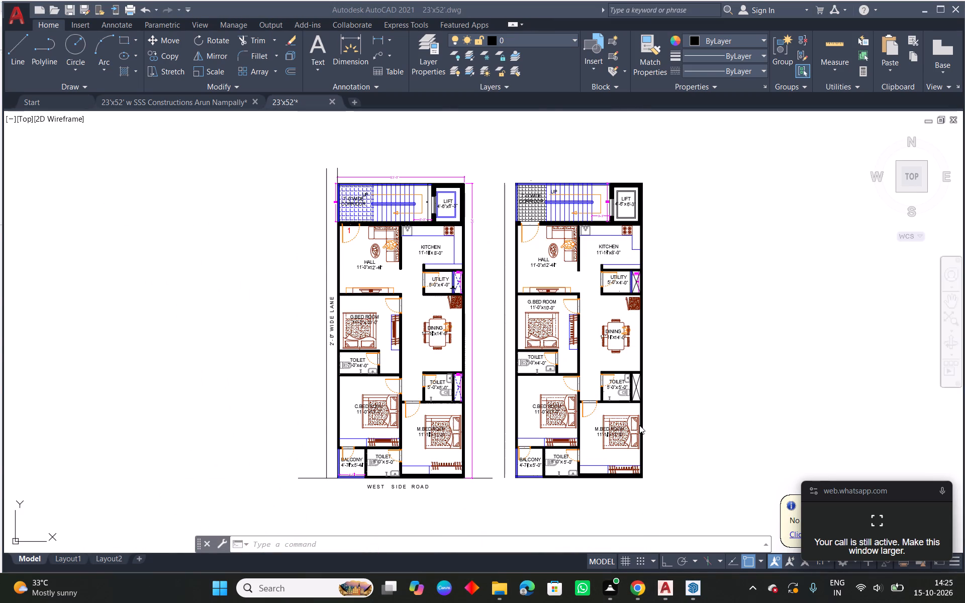
scroll(639, 425, up, 2)
scroll(639, 425, down, 2)
middle_drag(694, 425, 624, 425)
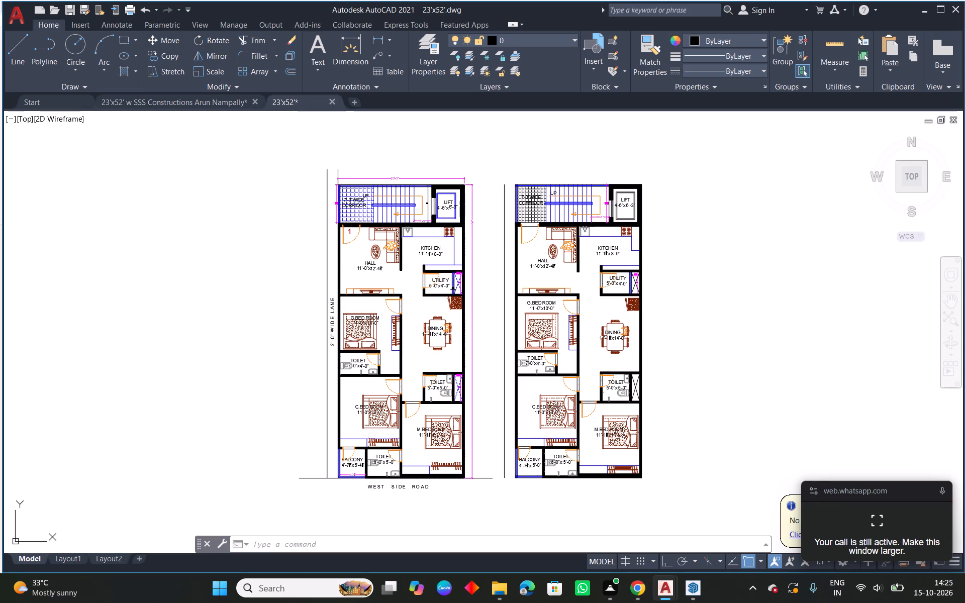
middle_drag(700, 358, 595, 361)
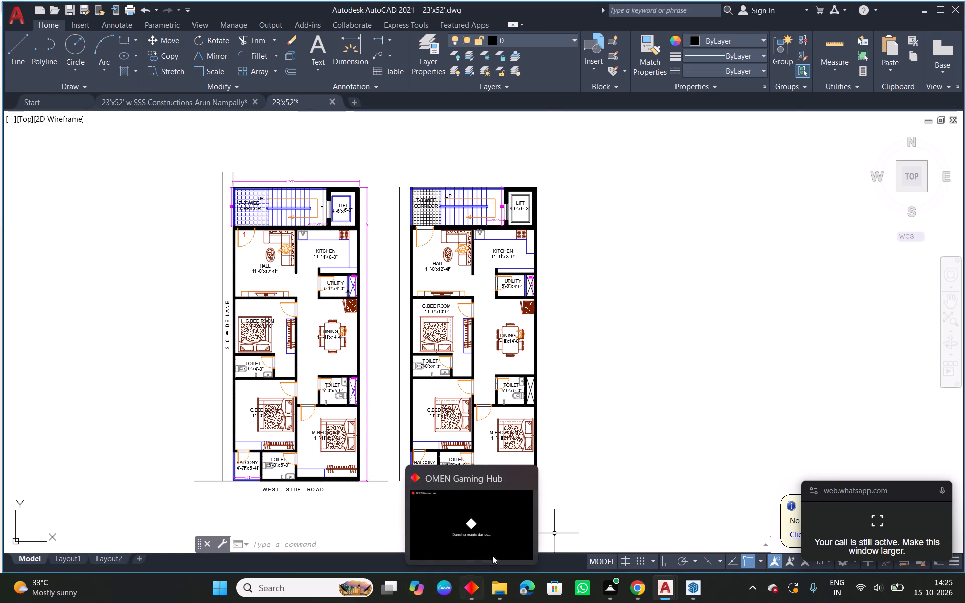
click(497, 542)
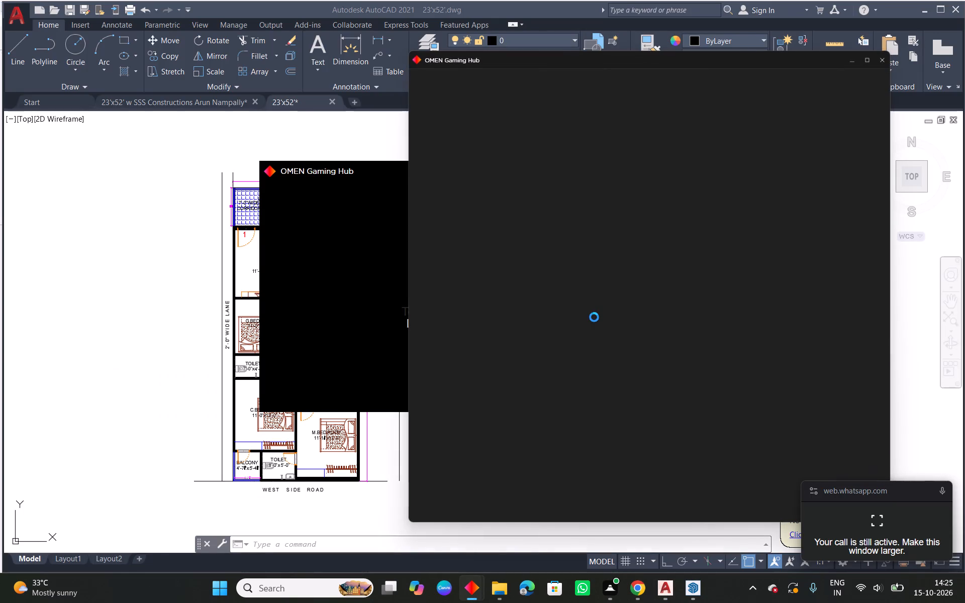
click(416, 82)
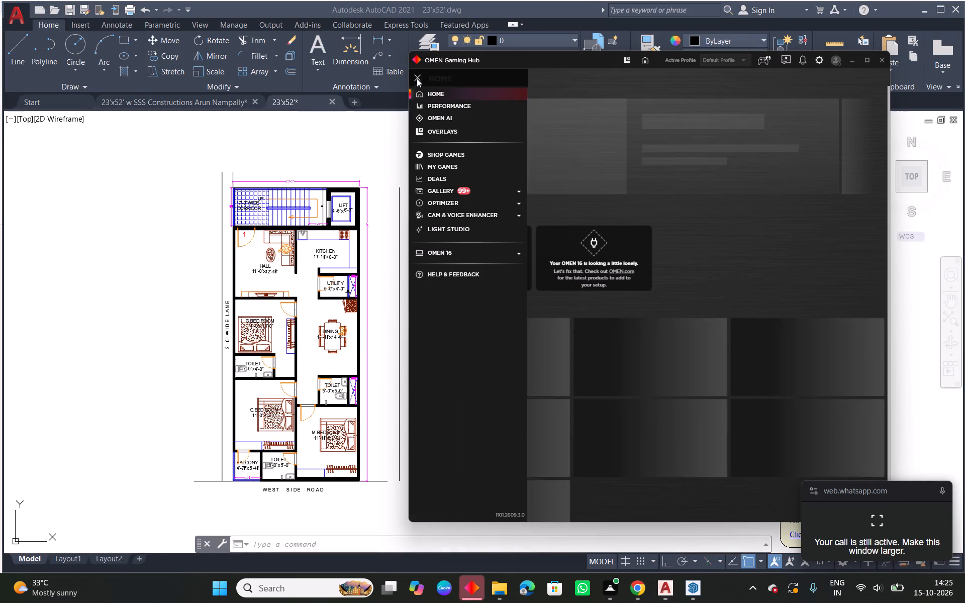
click(435, 103)
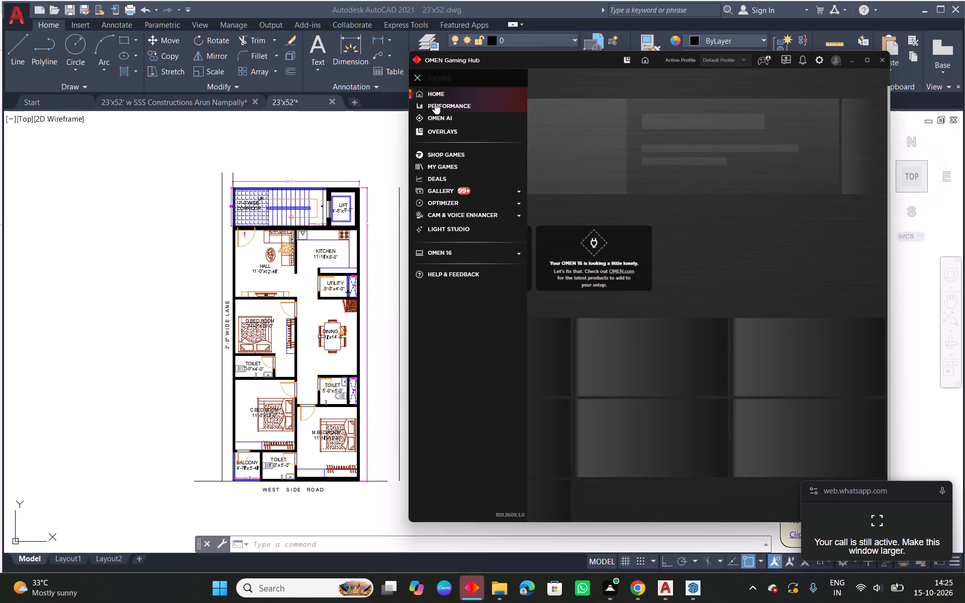
click(670, 180)
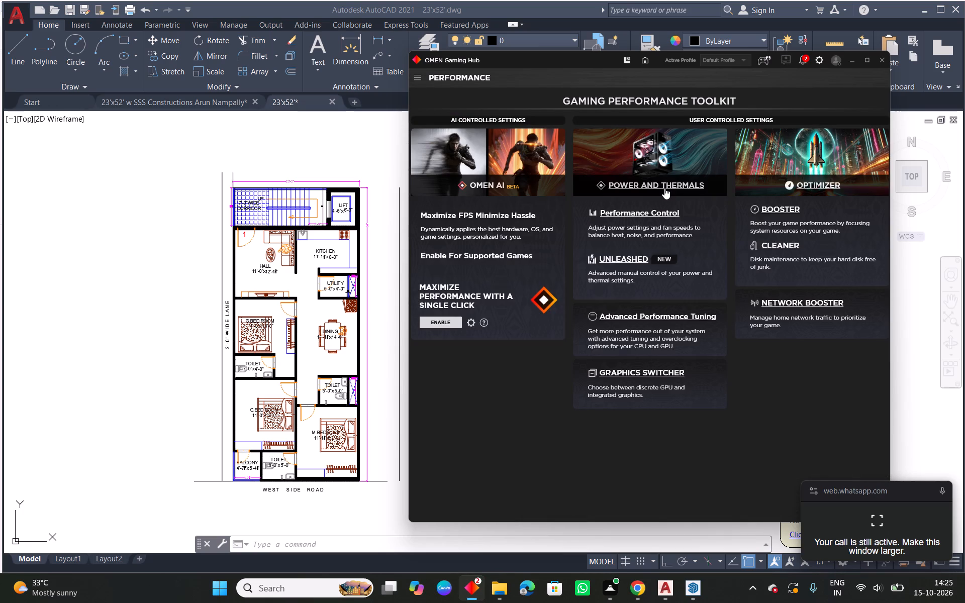
click(664, 187)
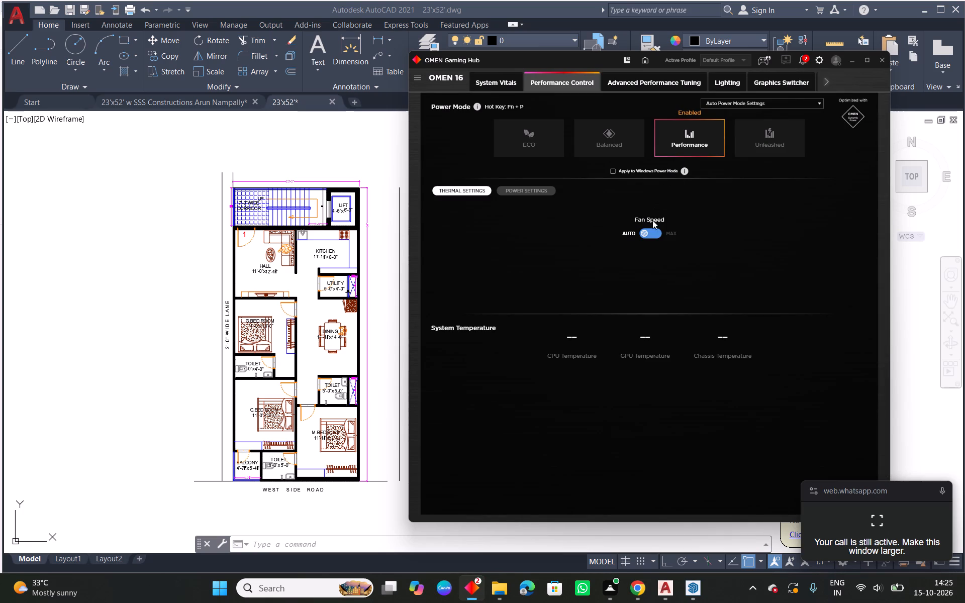
click(652, 232)
click(856, 66)
Copy the original plan's 2'-0" WIDE LANE label to the new plan, between the side lane line and the G.BED ROOM wall.
middle_drag(499, 341, 576, 329)
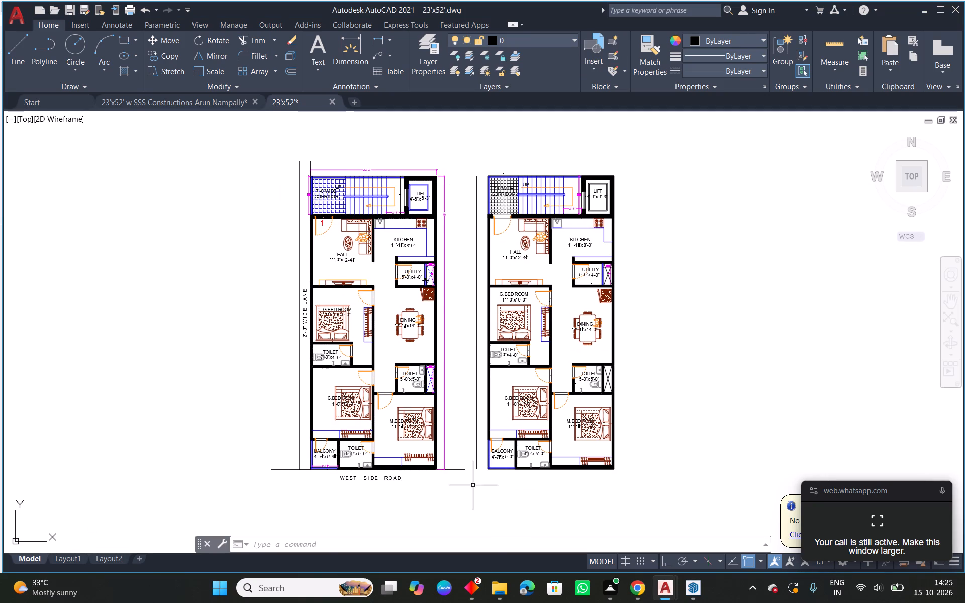
middle_drag(669, 450, 659, 447)
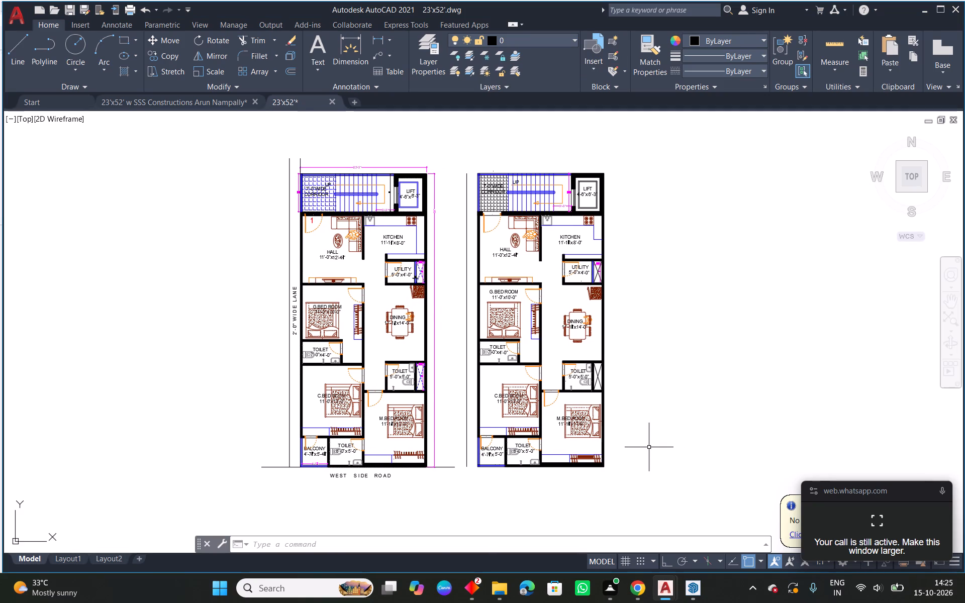
scroll(307, 297, up, 1)
click(285, 319)
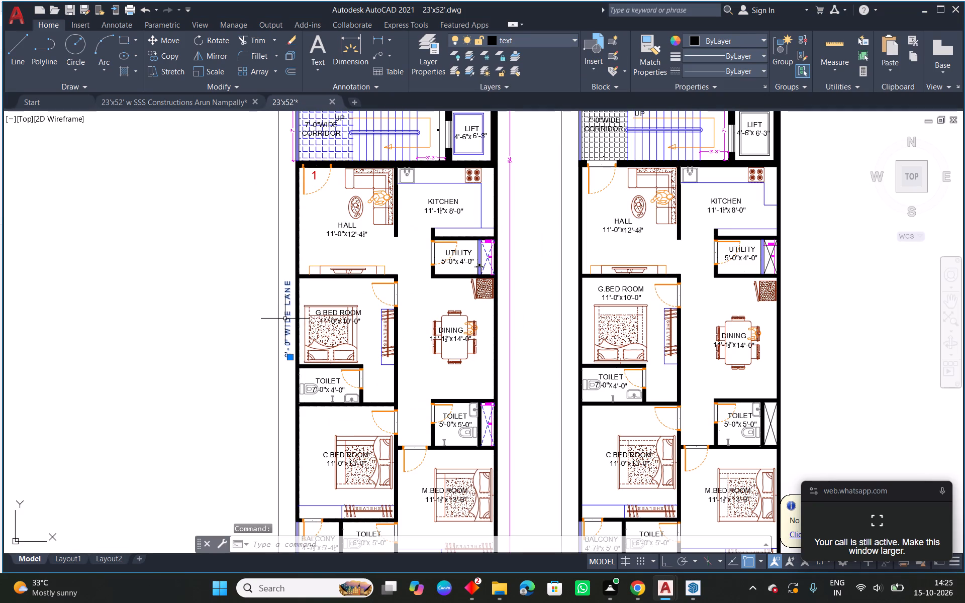
text(co)
key(space)
click(285, 319)
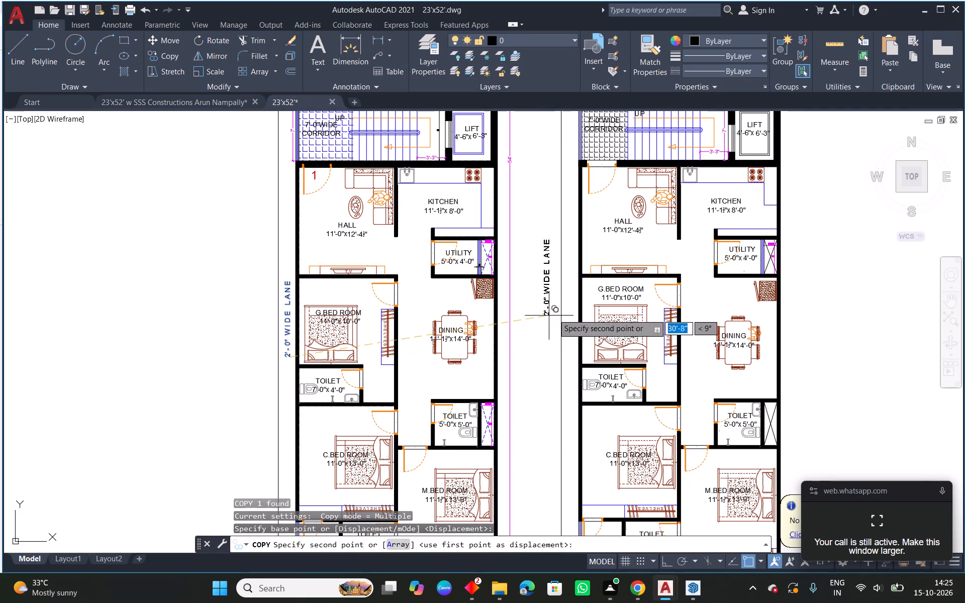
scroll(571, 314, up, 2)
click(571, 314)
key(Escape)
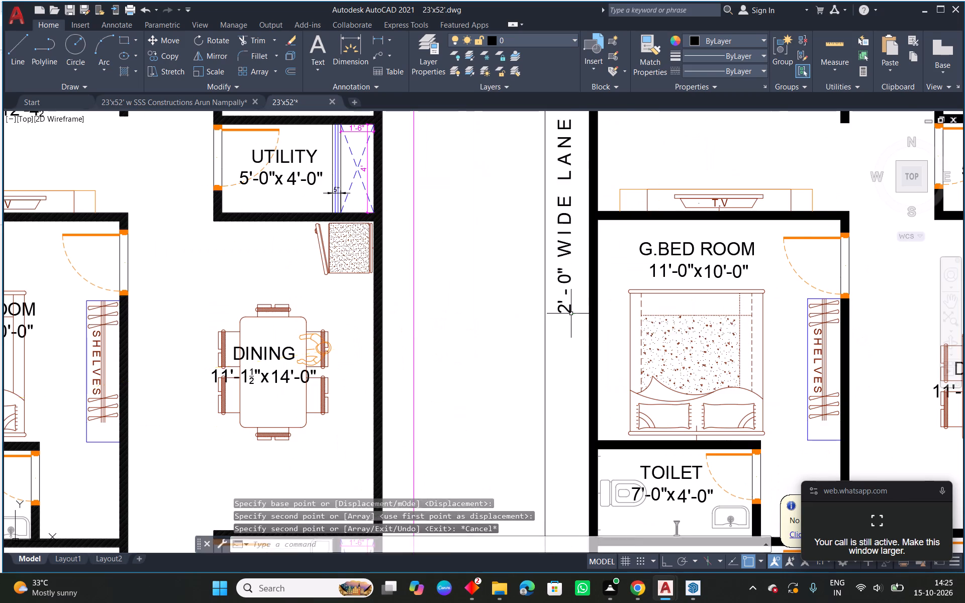
Copy the original plan's WEST SIDE ROAD label to just below the new plan's bottom wall.
scroll(571, 314, down, 3)
middle_drag(571, 392, 594, 301)
scroll(505, 387, up, 1)
click(493, 395)
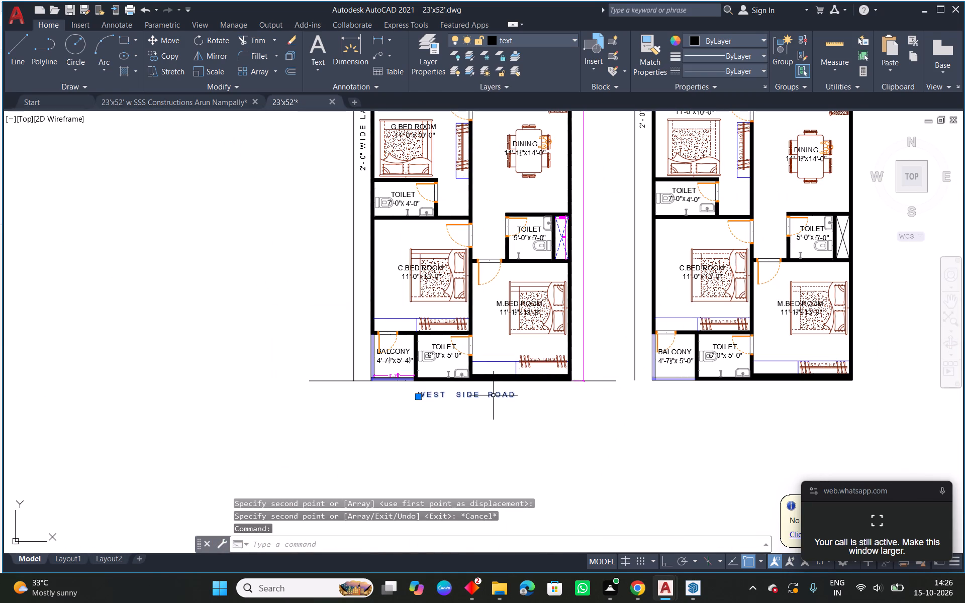
text(co)
key(space)
click(493, 395)
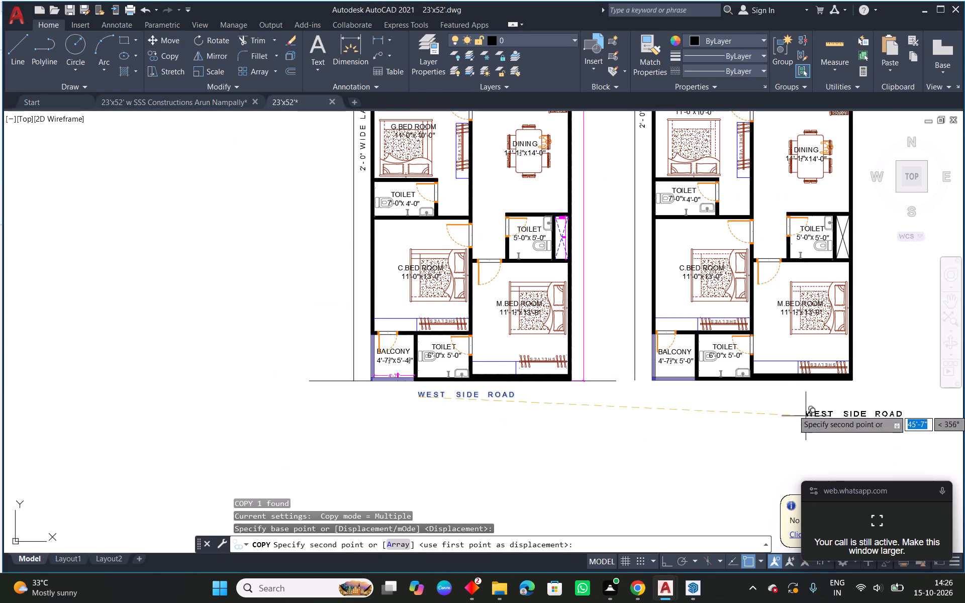
scroll(740, 396, up, 1)
click(719, 390)
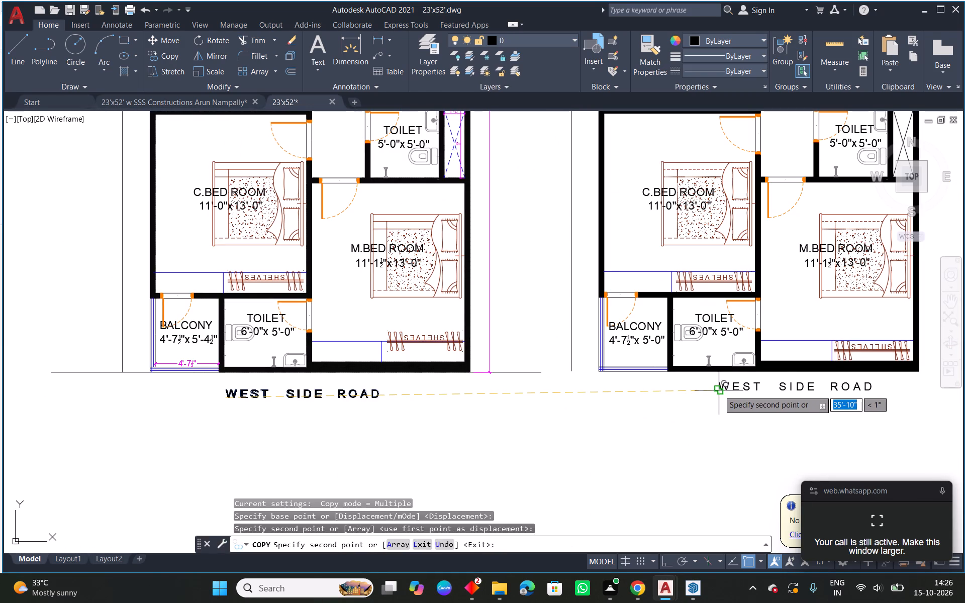
key(Escape)
Delete the original floor plan together with its dimensions, labels and road lines, keeping only the new plan.
scroll(719, 390, down, 2)
middle_drag(675, 352, 590, 465)
scroll(613, 369, down, 1)
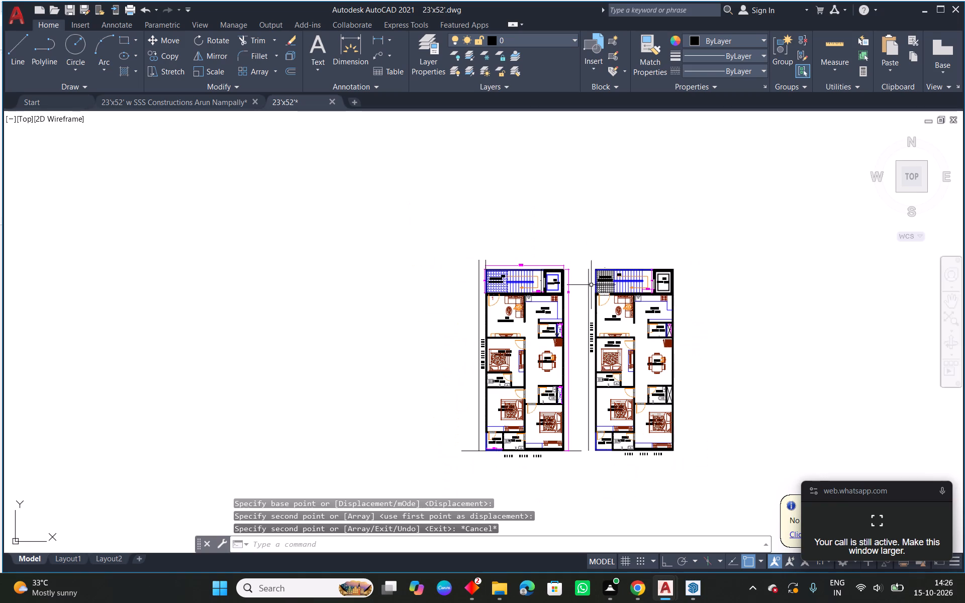
click(587, 237)
click(465, 466)
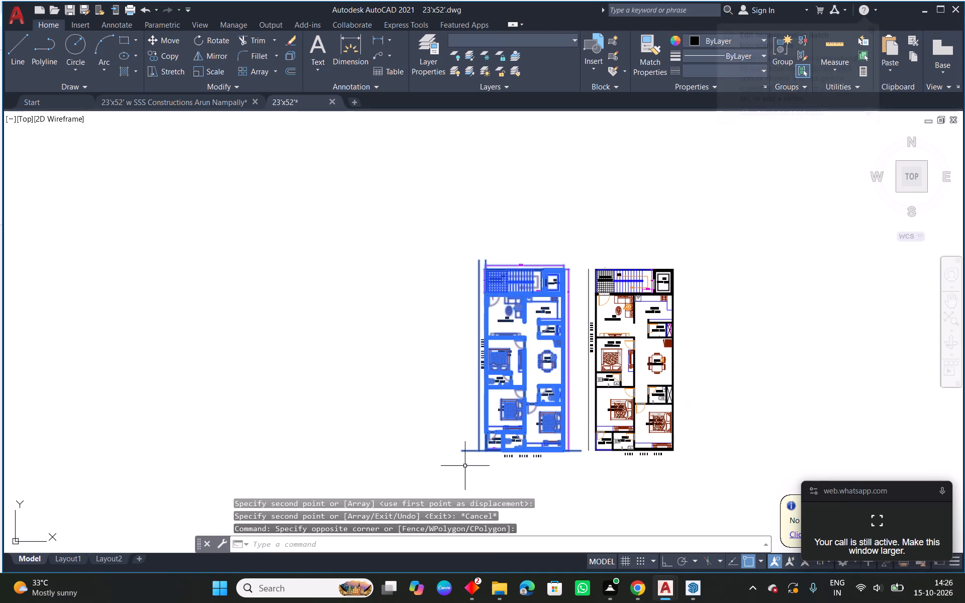
key(Delete)
Dimension the plan's overall width, from the corridor's outer corner to the lift's outer corner, placing it above the staircase.
scroll(682, 268, up, 2)
middle_drag(715, 293, 651, 290)
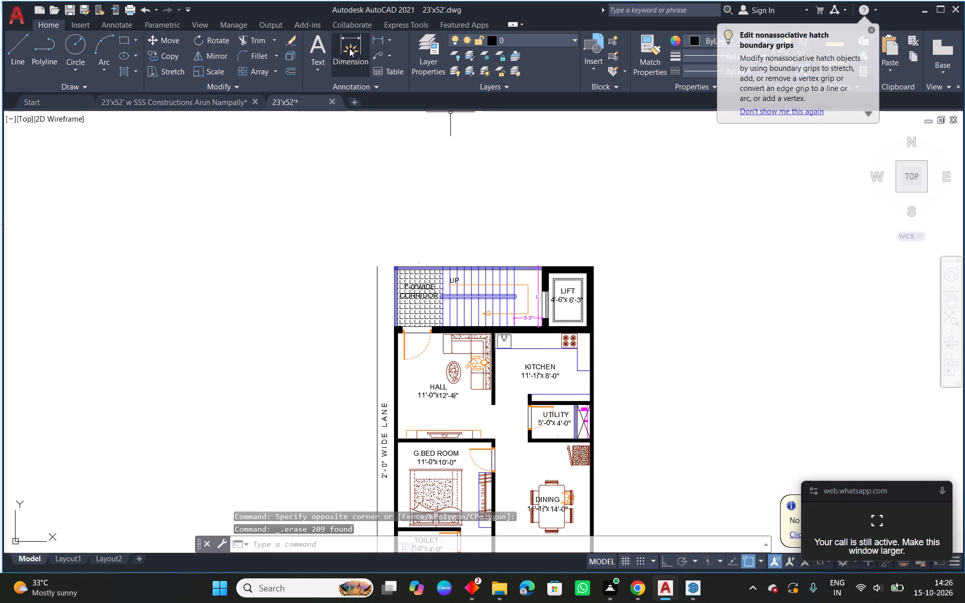
click(349, 48)
scroll(428, 277, up, 2)
click(341, 248)
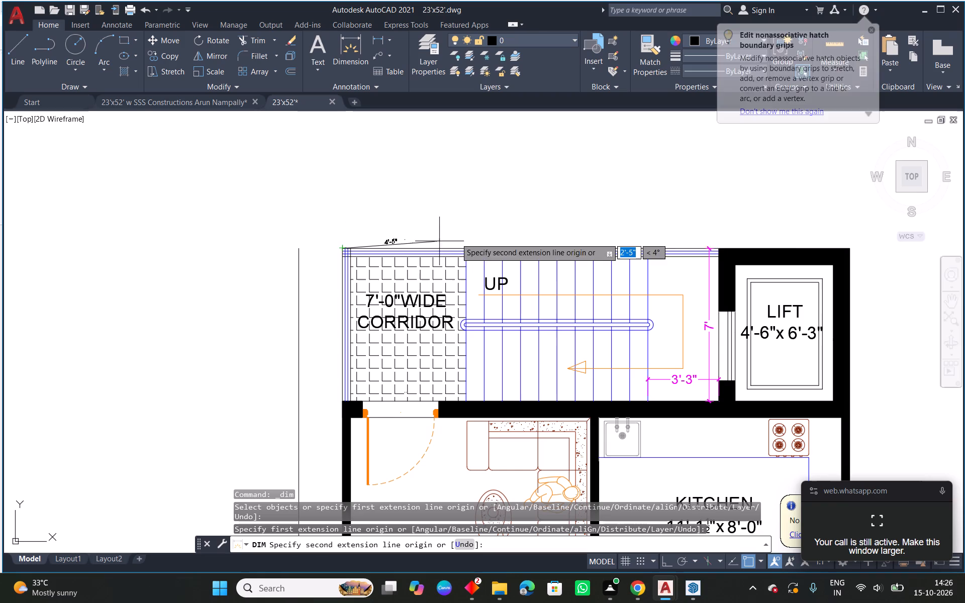
click(847, 249)
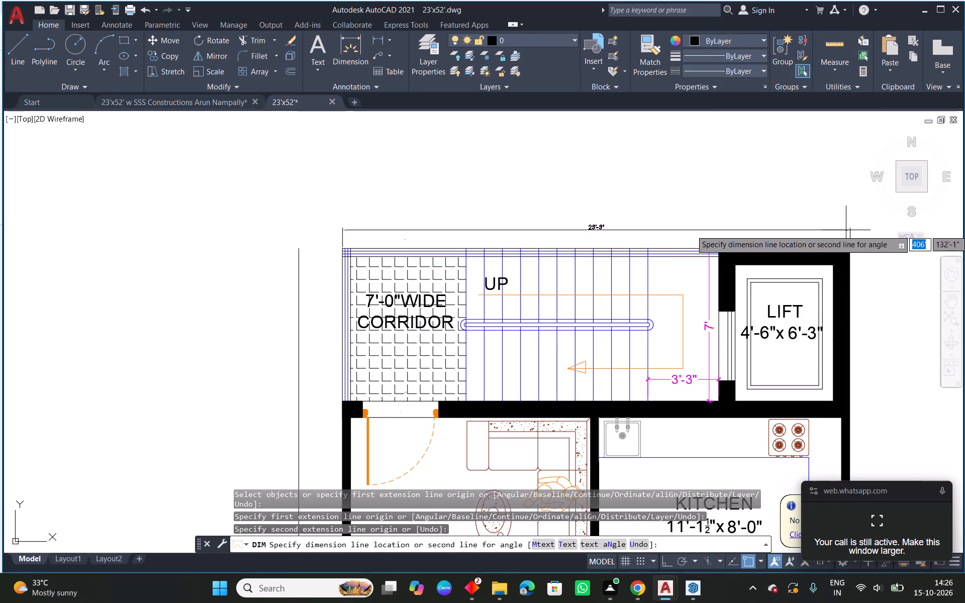
click(846, 230)
key(Escape)
Dimension the plan's overall length from the lift's outer corner to the M.BED ROOM's outer corner, placing it just outside the wall.
scroll(817, 312, down, 2)
middle_drag(861, 341, 550, 195)
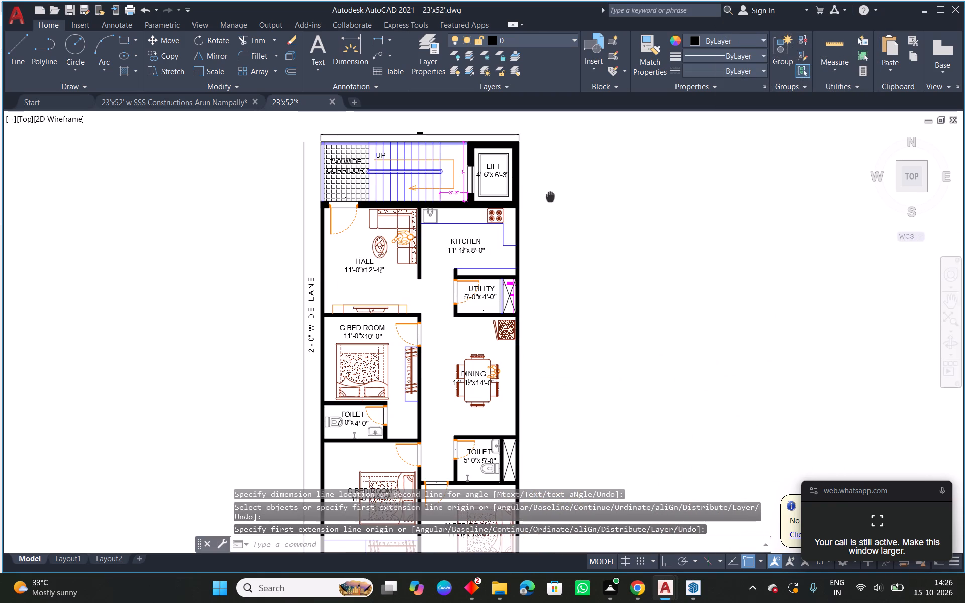
right_click(551, 193)
click(585, 197)
scroll(527, 145, up, 2)
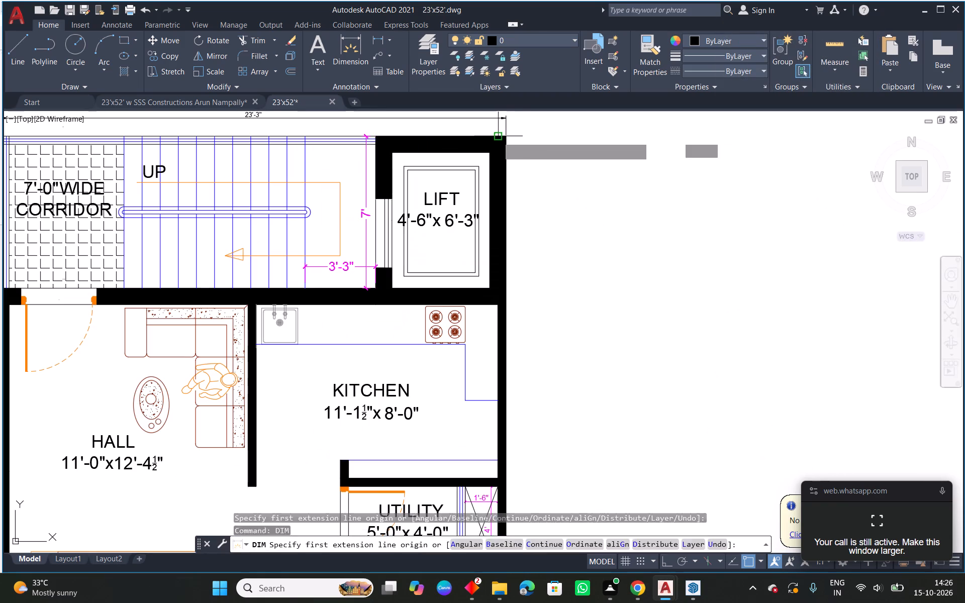
click(506, 136)
scroll(512, 282, down, 1)
middle_drag(518, 319, 550, 141)
middle_drag(594, 448, 587, 220)
middle_drag(581, 432, 593, 283)
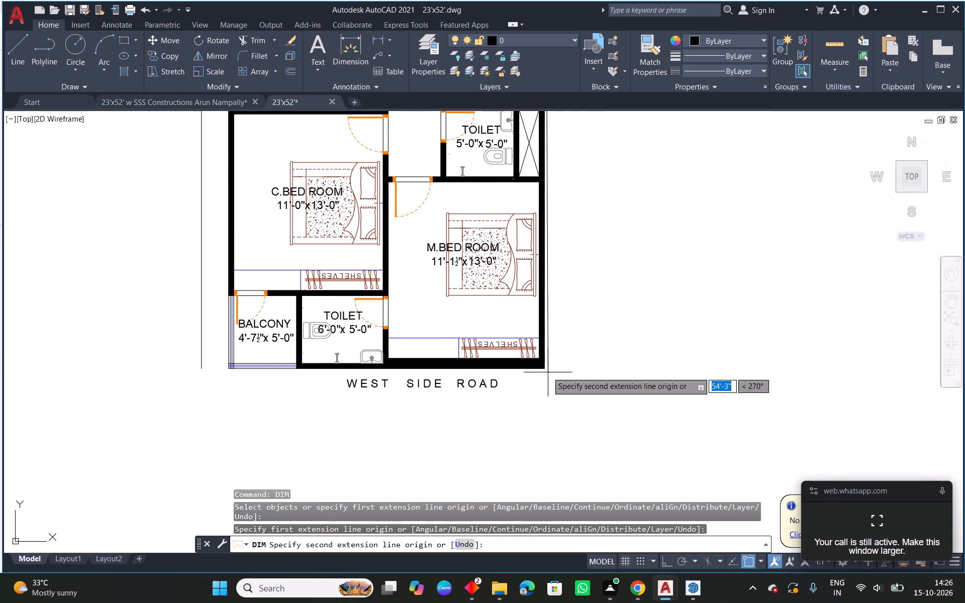
click(543, 369)
click(561, 368)
scroll(629, 398, down, 3)
key(Escape)
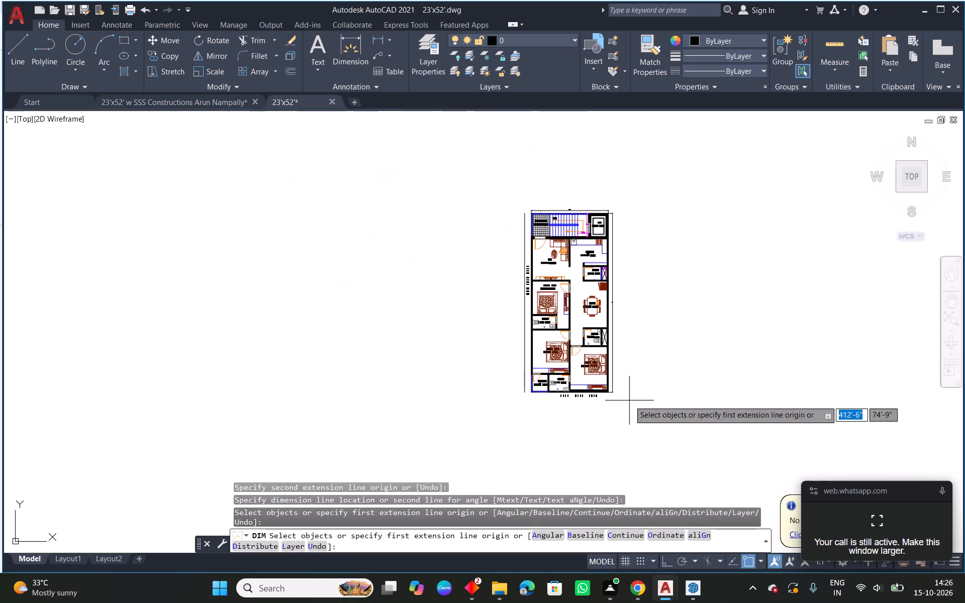
Match the overall width and length dimensions to the properties of the 7' staircase dimension.
middle_drag(645, 271, 637, 291)
scroll(607, 331, up, 3)
scroll(584, 292, up, 2)
scroll(640, 319, down, 3)
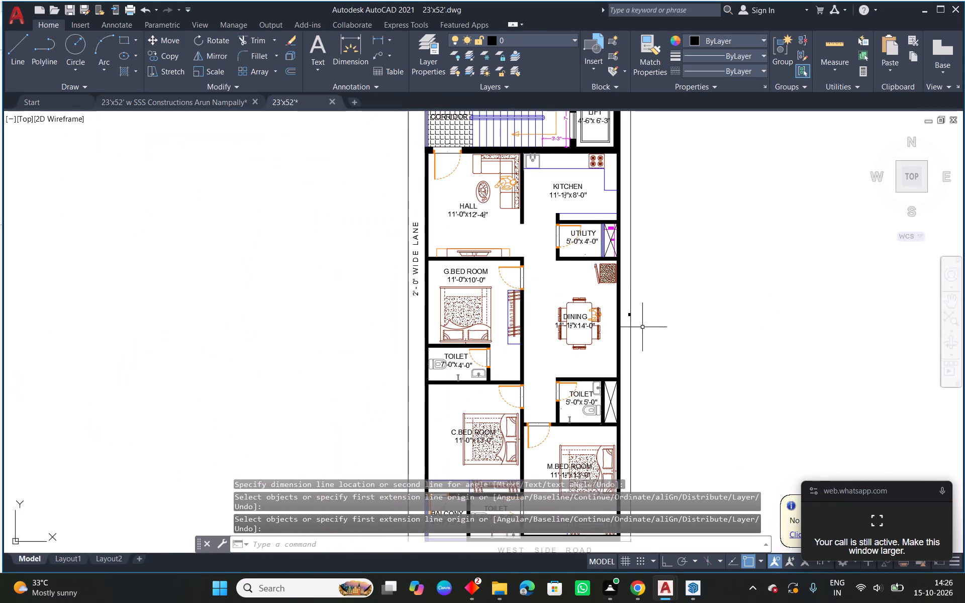
middle_drag(667, 246, 651, 372)
scroll(510, 187, up, 2)
text(ma)
key(space)
click(605, 334)
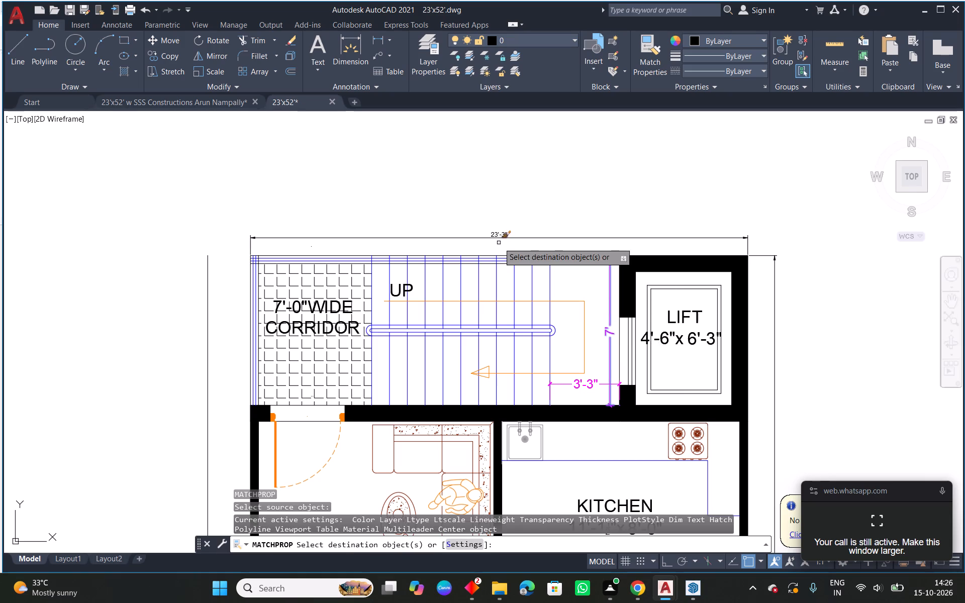
click(494, 232)
drag(817, 331, 762, 353)
scroll(838, 311, down, 2)
middle_drag(837, 352, 689, 229)
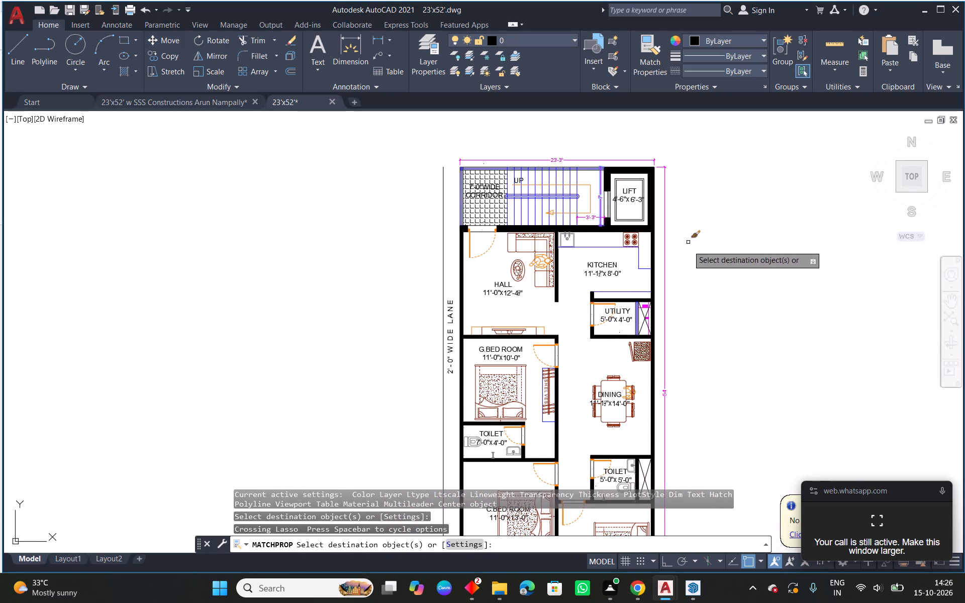
key(Escape)
Select the whole finished floor plan and save the 23'x52' drawing.
middle_drag(691, 260, 531, 221)
scroll(530, 221, down, 1)
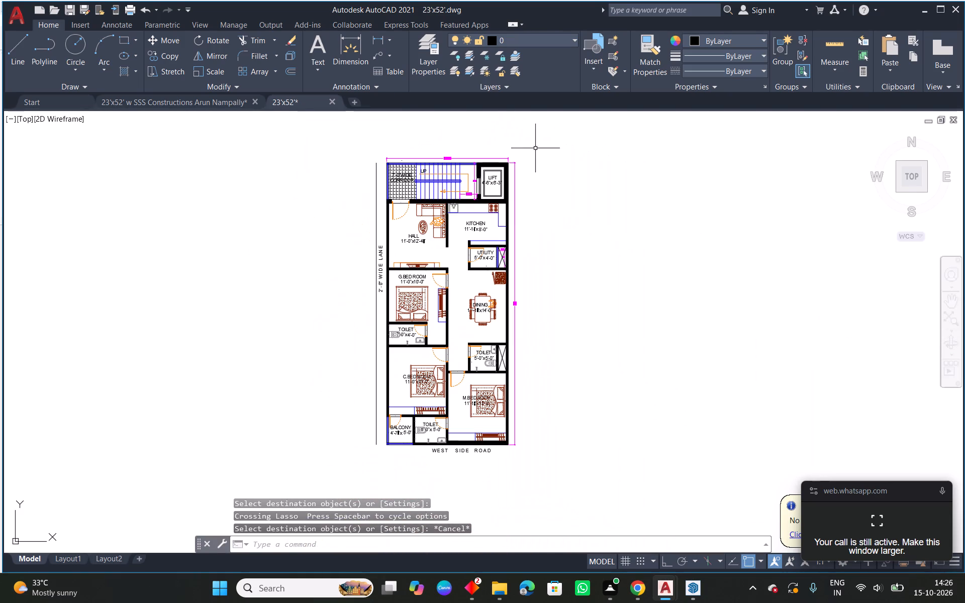
click(537, 140)
click(301, 481)
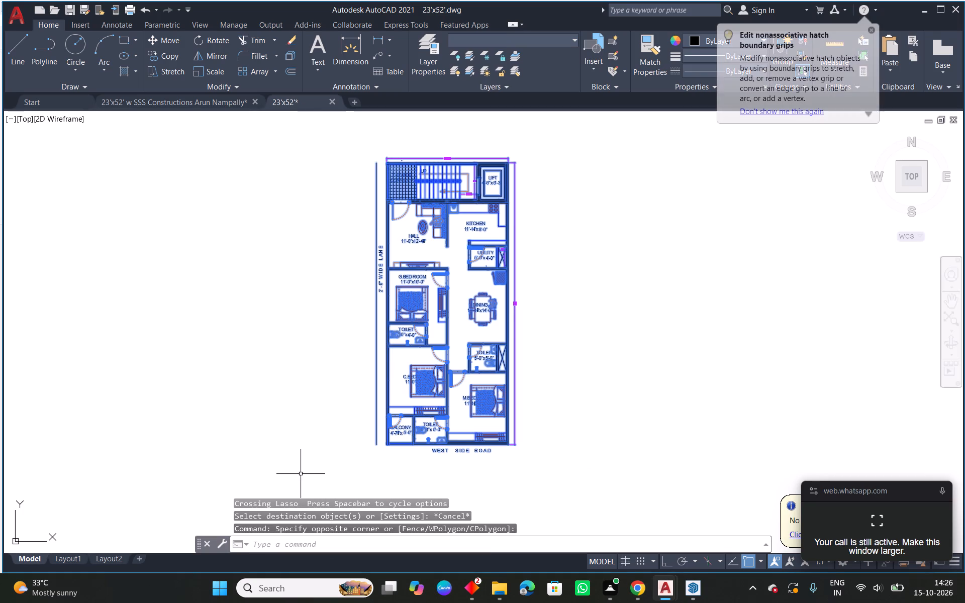
key(ctrl+s)
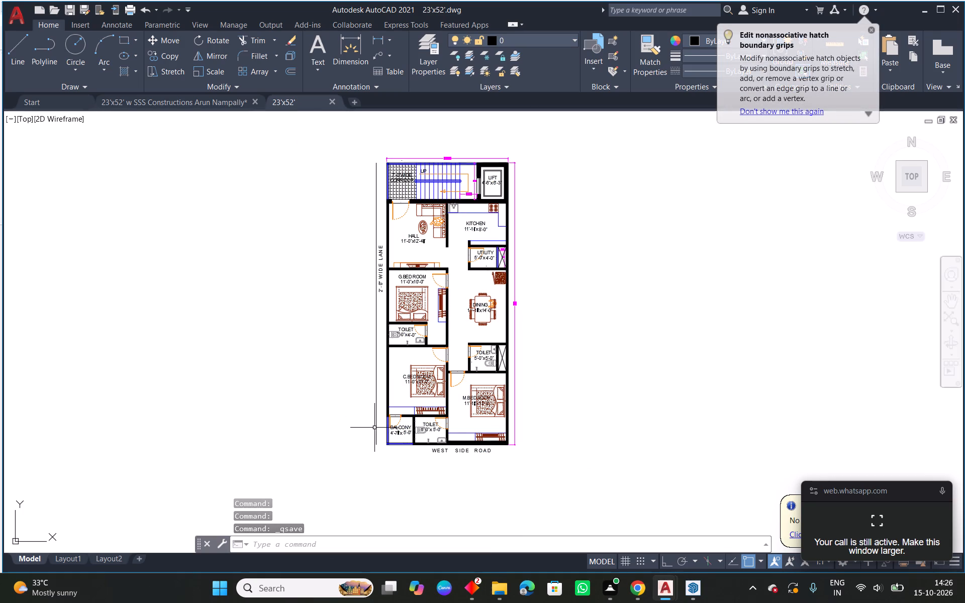
Copy the green-walled plan with the 11'-9" wide corridor from the SSS Constructions drawing, without its sheet frame, beside the finished plan in the 23'x52' drawing.
click(196, 100)
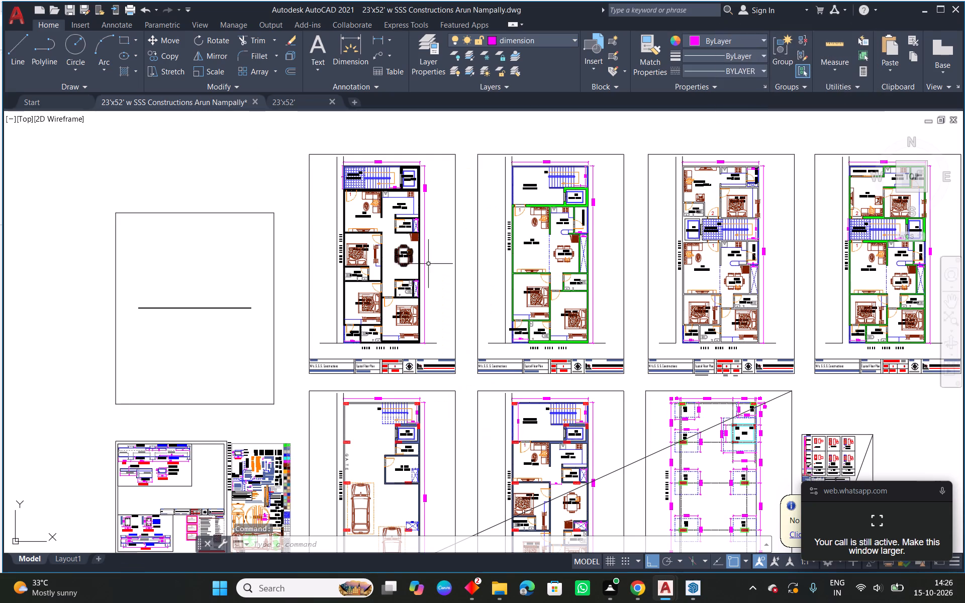
middle_drag(502, 298, 442, 295)
drag(572, 135, 572, 151)
click(411, 379)
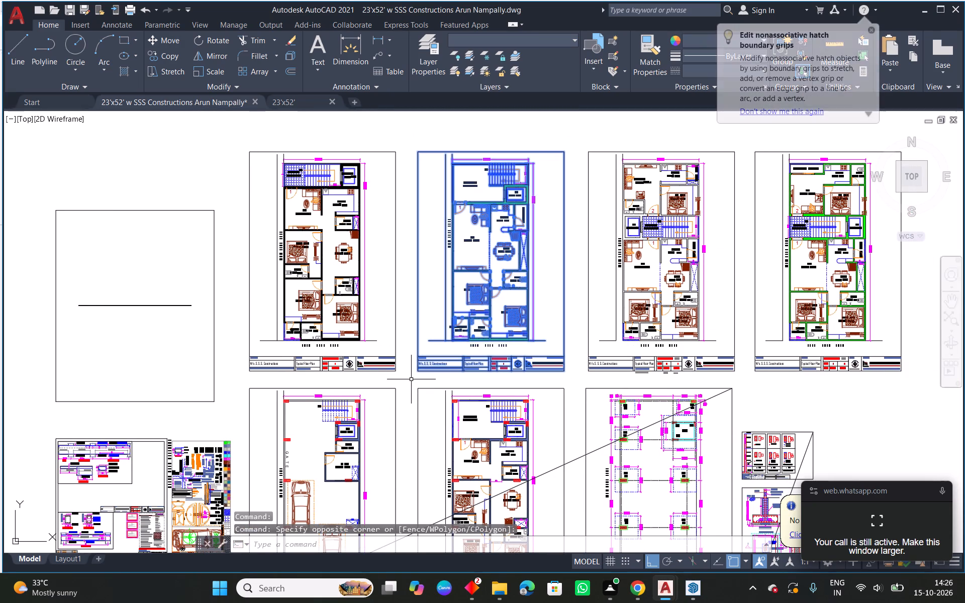
key(Escape)
drag(543, 155, 542, 160)
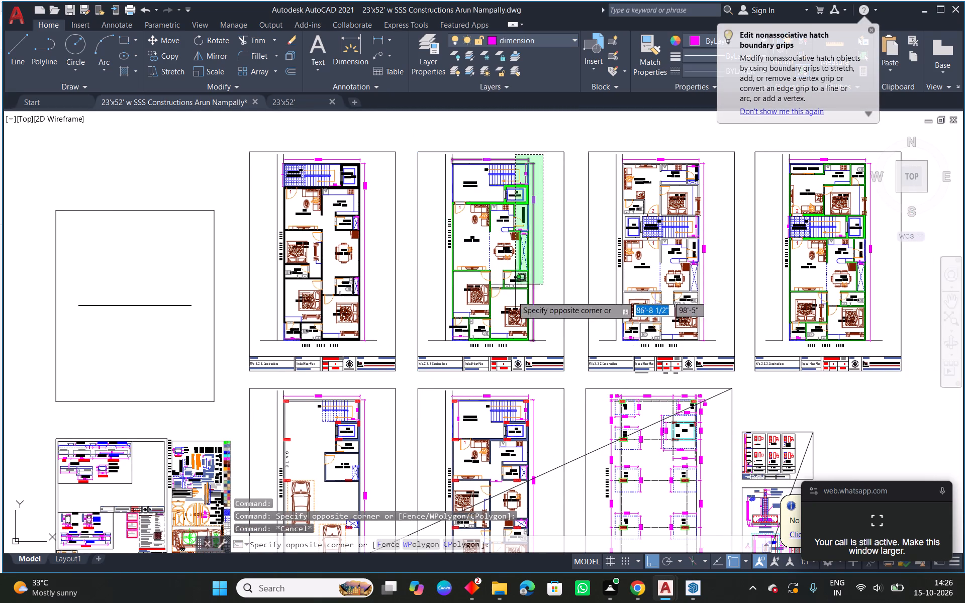
click(435, 349)
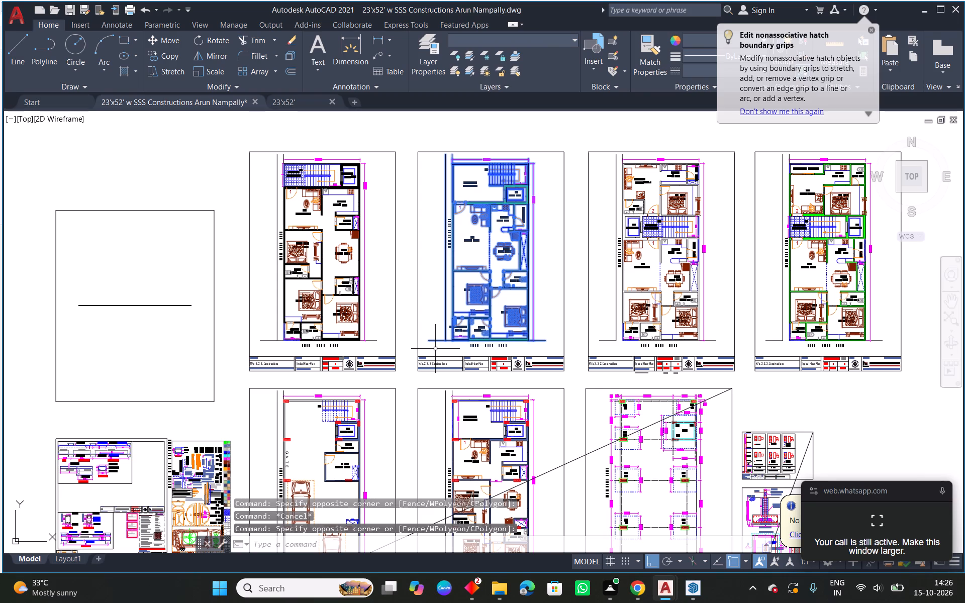
key(ctrl+c)
click(280, 106)
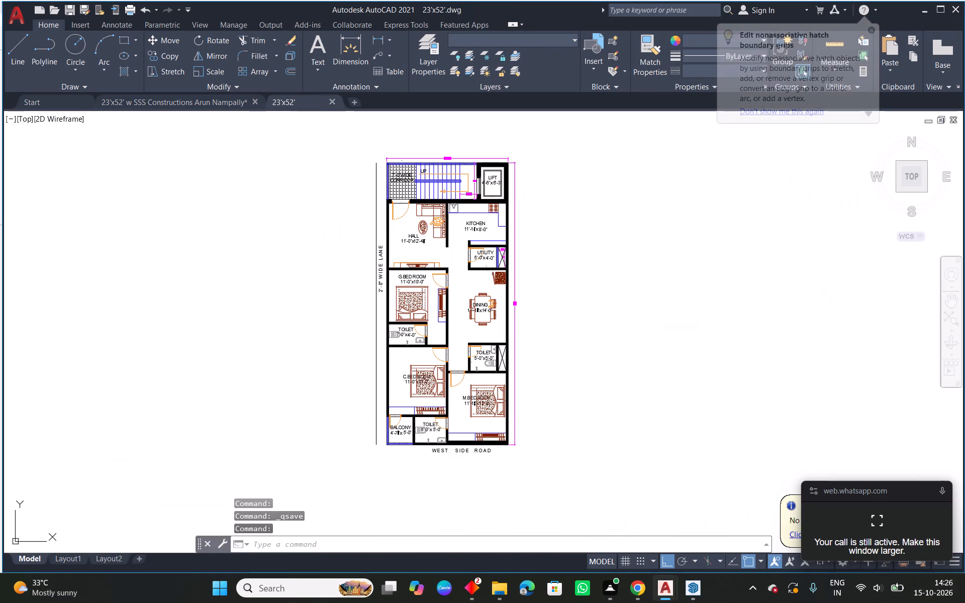
key(ctrl+v)
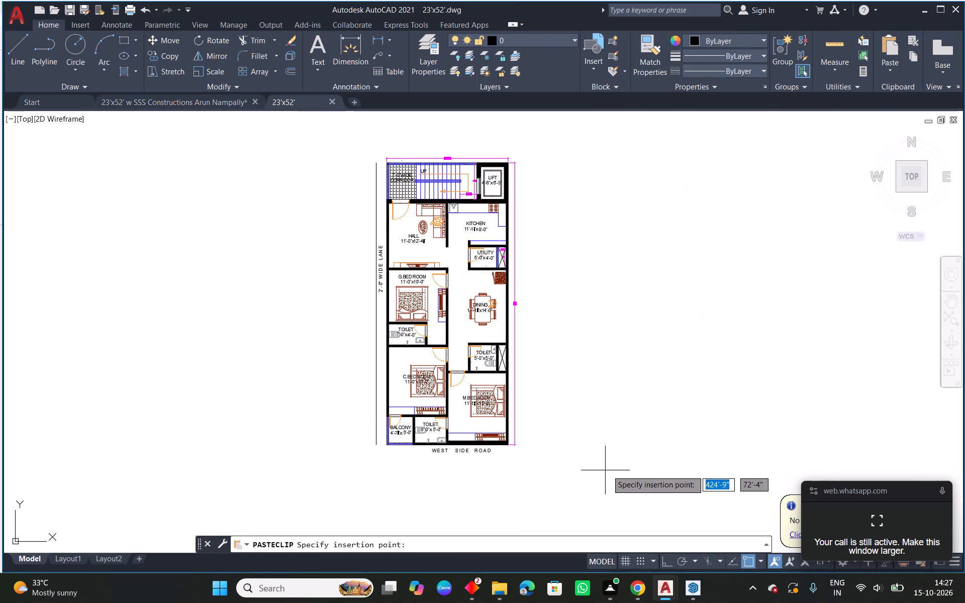
click(568, 466)
key(Escape)
Match the pasted plan's overall width and length dimensions to the properties of its 6'-6" staircase dimension.
middle_drag(732, 411, 622, 399)
scroll(635, 179, up, 1)
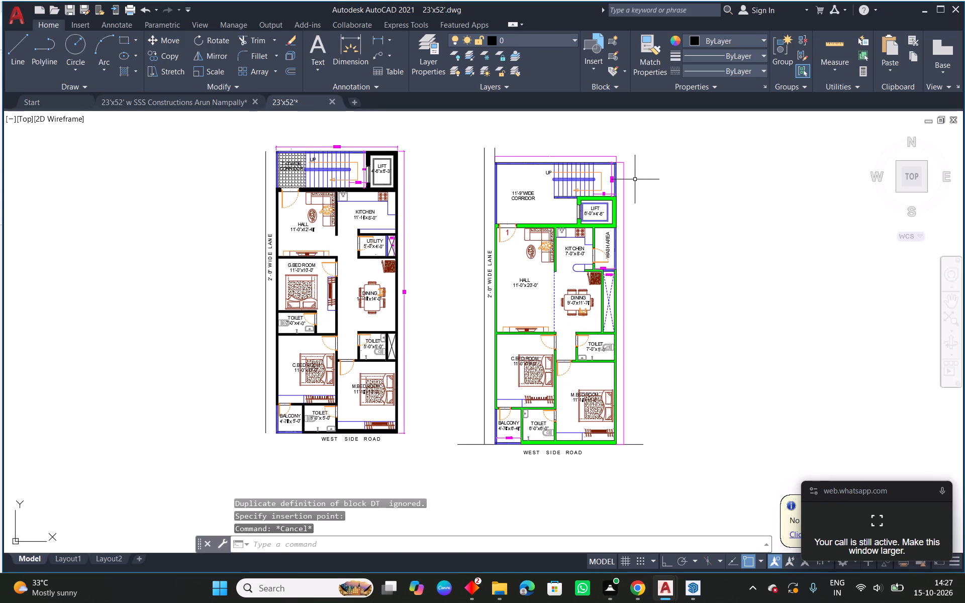
scroll(635, 179, up, 1)
middle_drag(692, 213, 677, 288)
middle_drag(424, 220, 556, 177)
scroll(559, 176, down, 1)
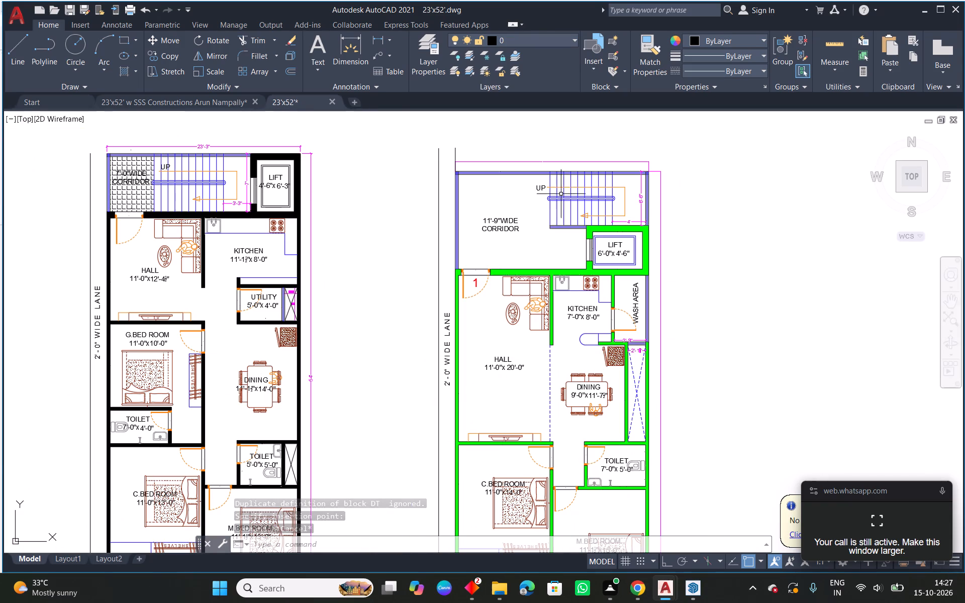
key(Escape)
text(ma)
key(space)
scroll(641, 204, up, 1)
click(641, 201)
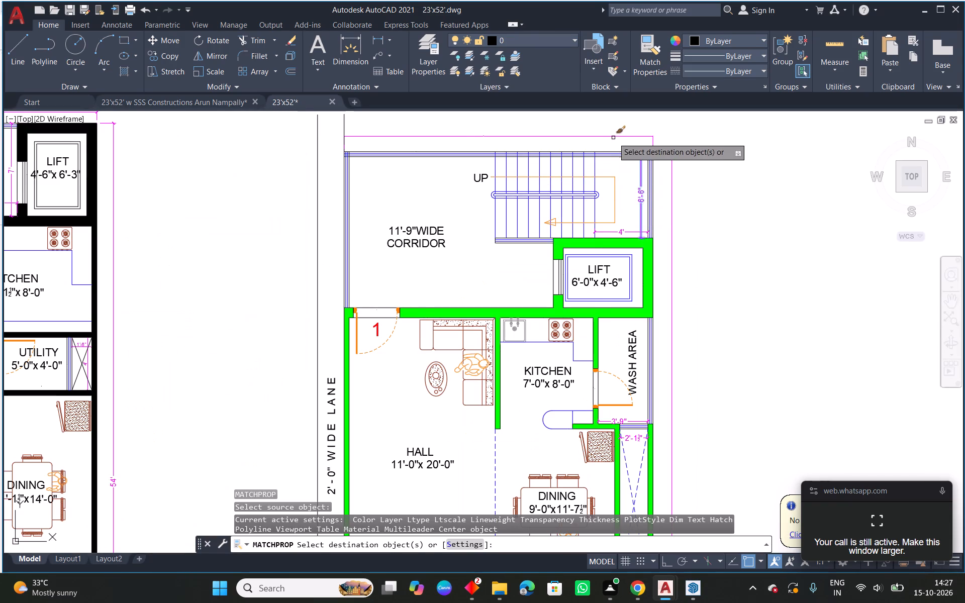
drag(607, 132, 596, 133)
click(568, 137)
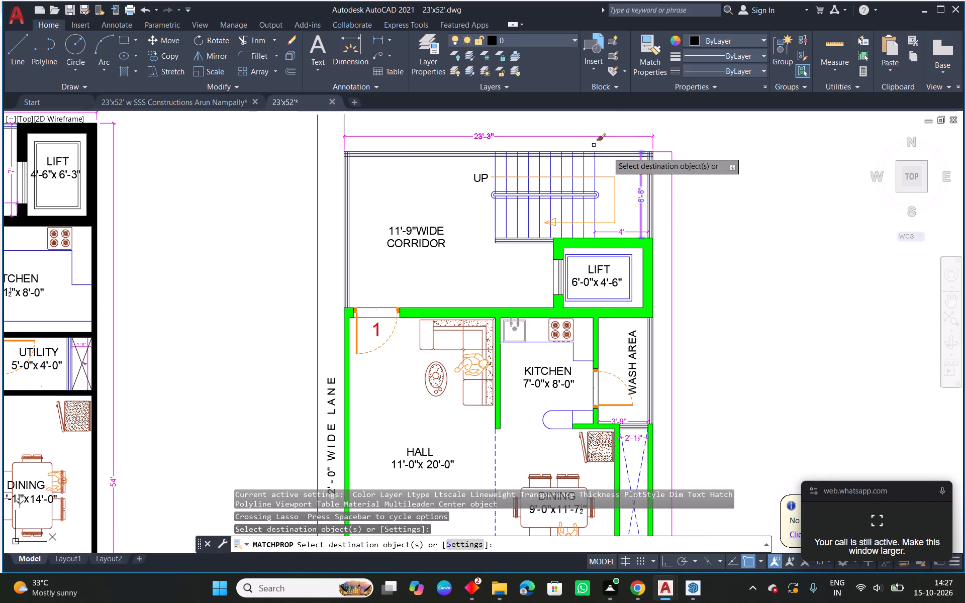
drag(678, 208, 666, 217)
key(Escape)
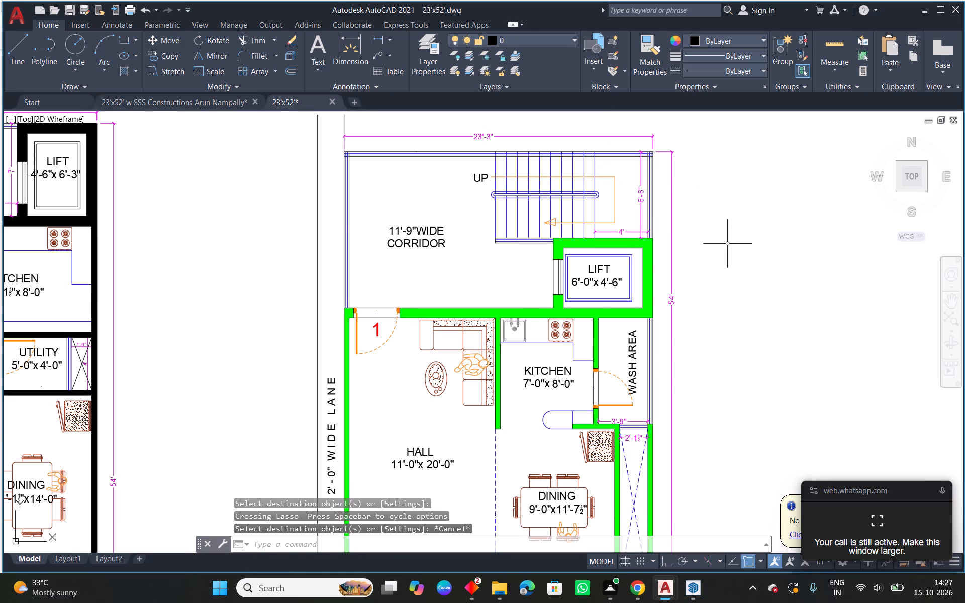
Beside the pasted plan, start a new outline with lines for its 23'3" upper edge and a 54' side running down from it.
scroll(727, 244, down, 2)
middle_drag(745, 300, 675, 227)
middle_drag(700, 185, 519, 228)
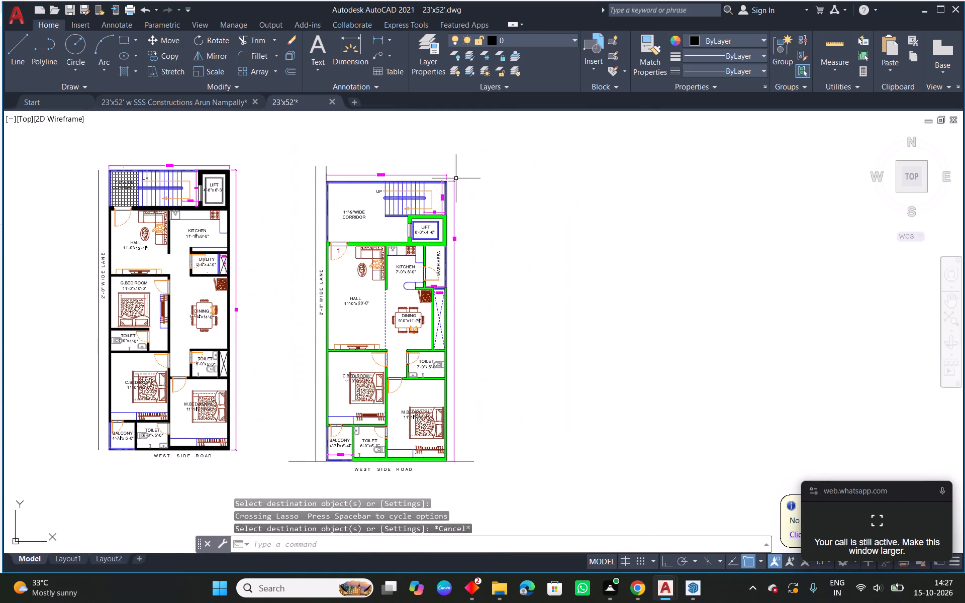
scroll(456, 178, up, 1)
middle_drag(733, 252, 686, 261)
text(l)
key(space)
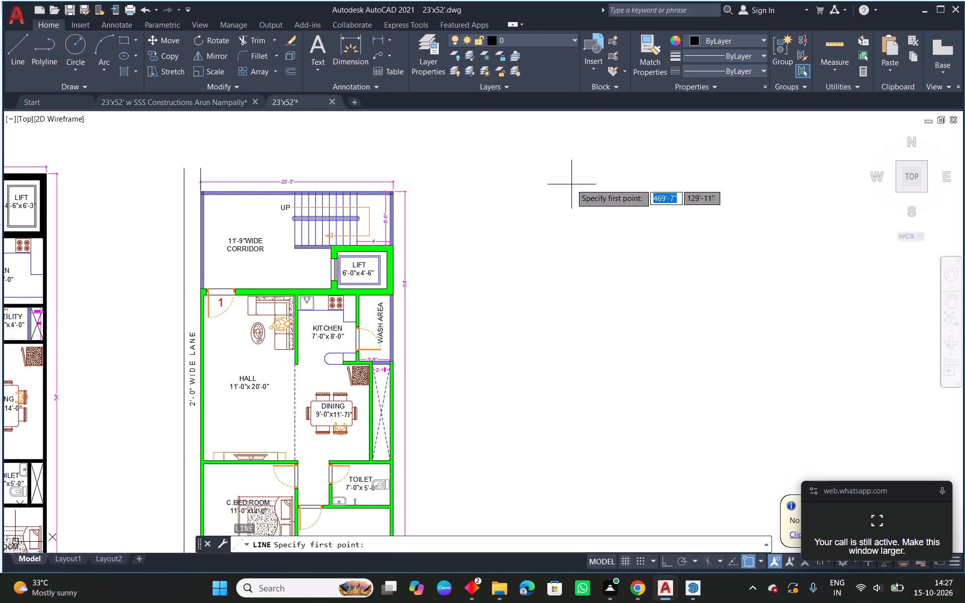
click(566, 184)
click(667, 562)
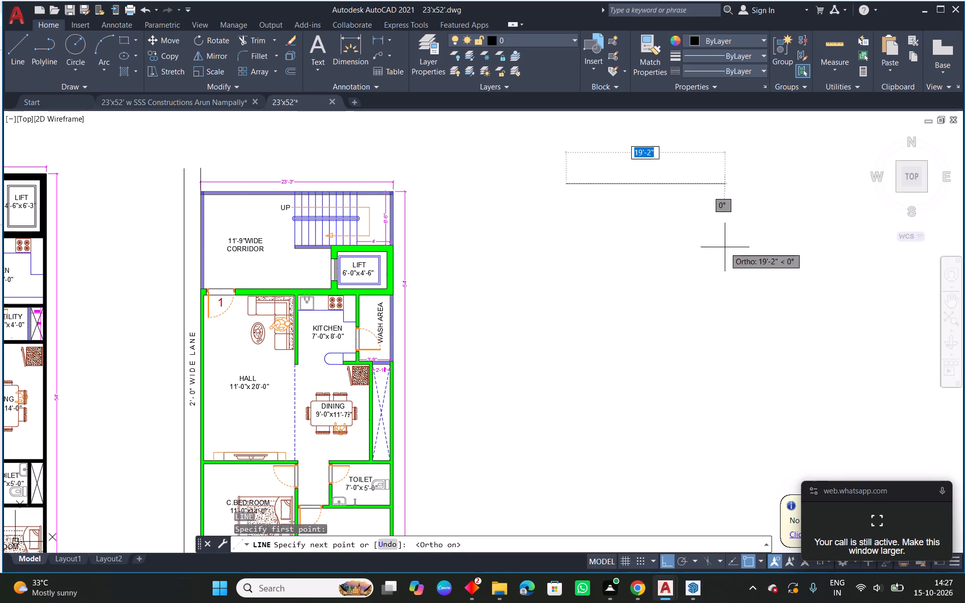
text(23'')
key(BackSpace)
text(3")
key(Return)
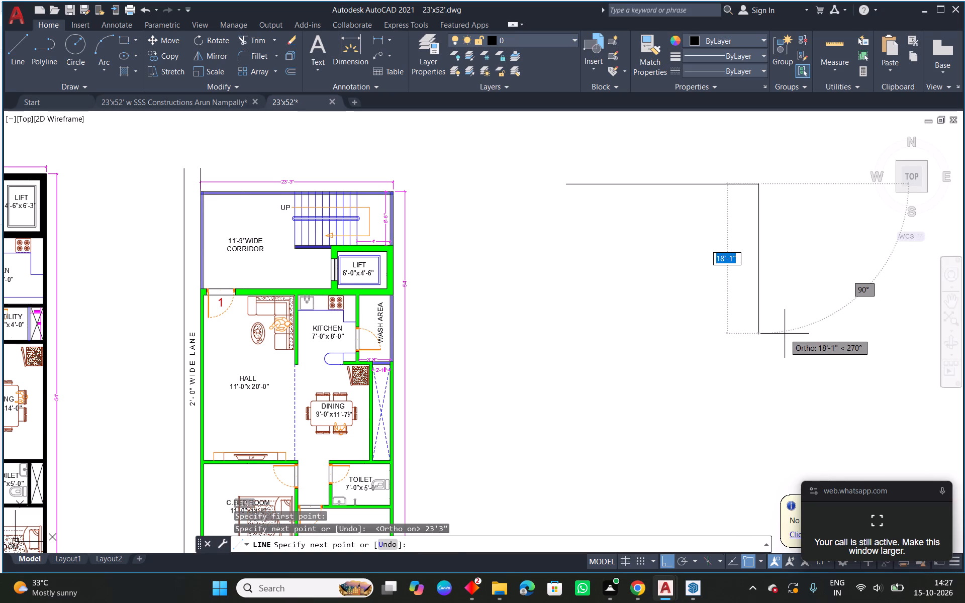
text(54'')
key(BackSpace)
key(Return)
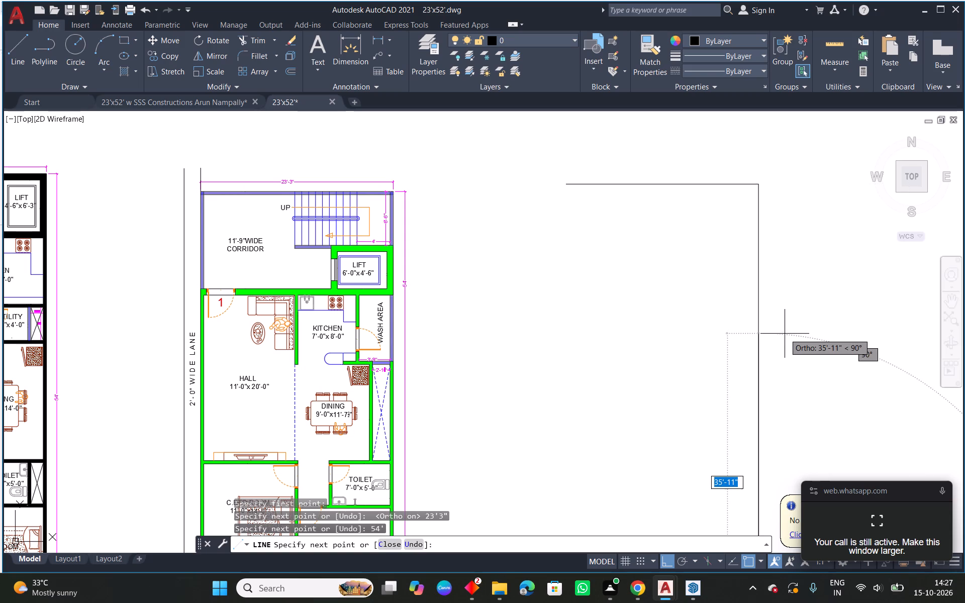
Continue the outline with a 23'3" lower edge and a fourth side running back up to just short of the starting corner.
scroll(694, 372, down, 2)
scroll(637, 419, up, 1)
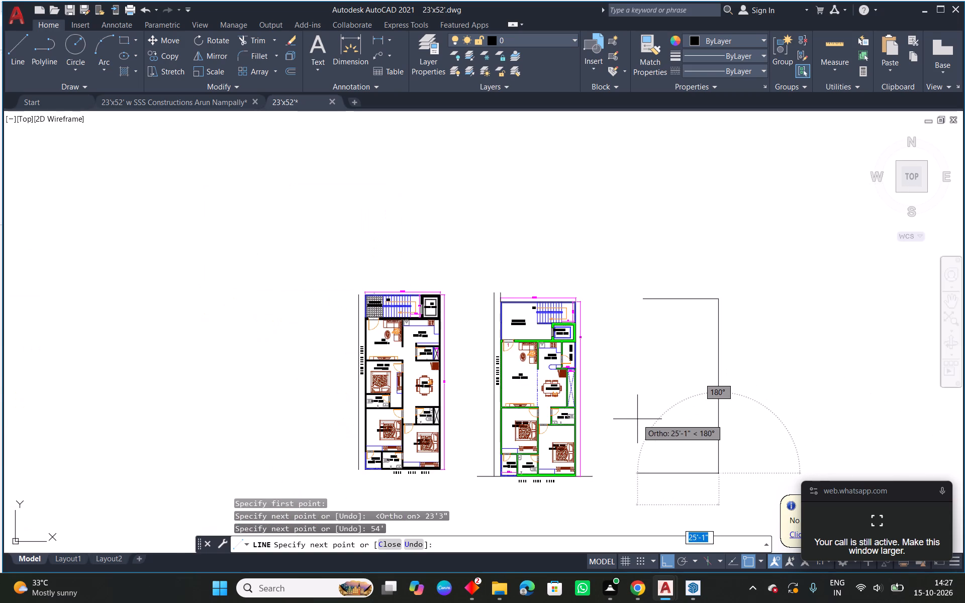
scroll(637, 419, up, 1)
scroll(637, 419, down, 1)
scroll(637, 414, up, 1)
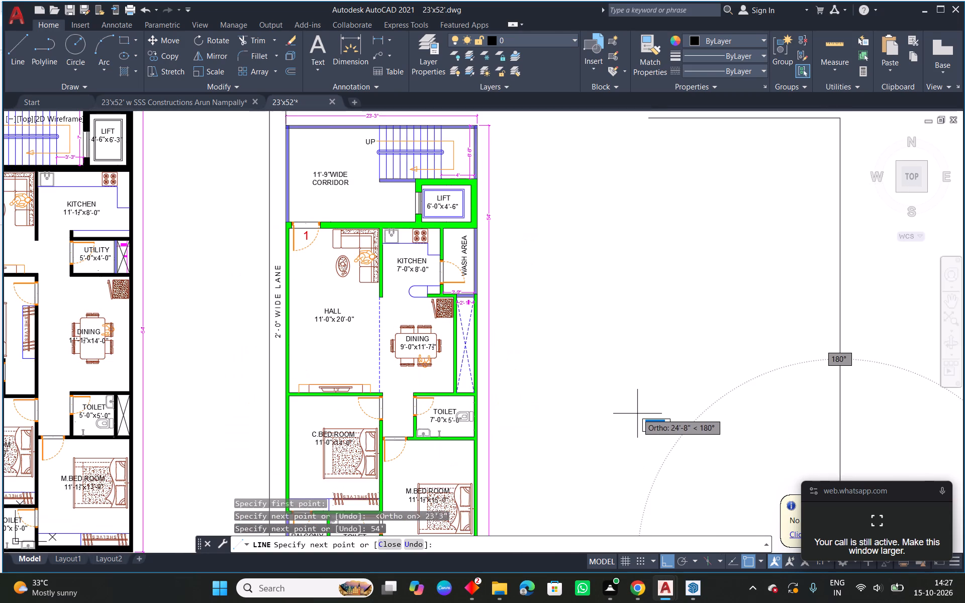
middle_drag(637, 409, 634, 442)
text(23'')
key(BackSpace)
text(3")
key(Return)
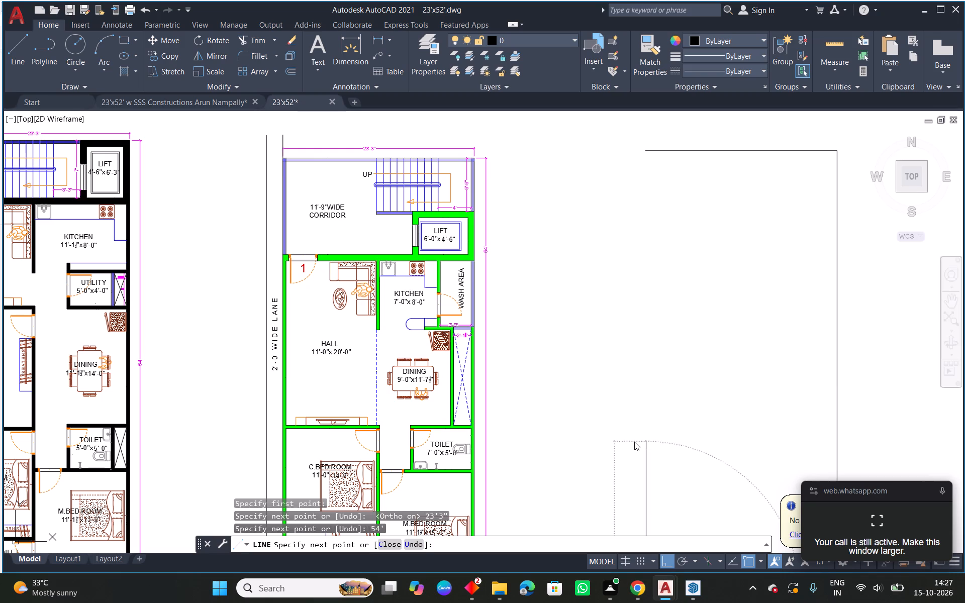
click(660, 178)
key(Escape)
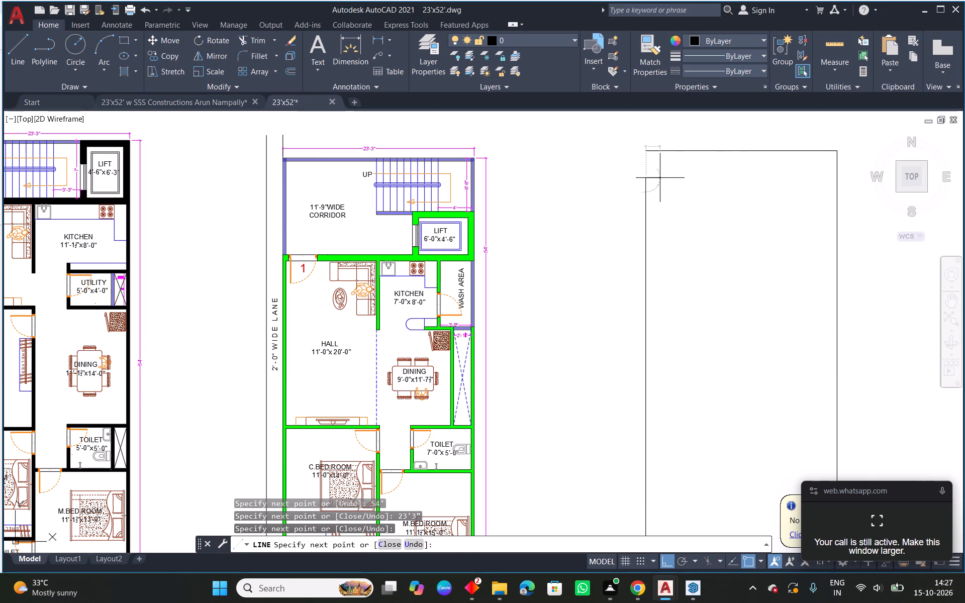
Fillet the fourth side with the upper edge to close the outline's open corner.
text(f)
key(space)
click(646, 191)
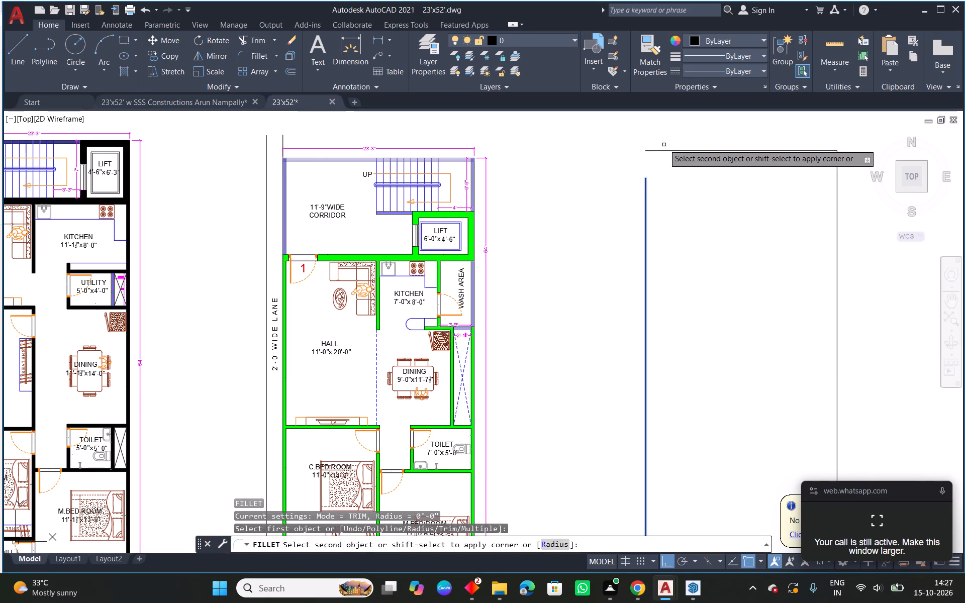
click(663, 150)
middle_drag(738, 205, 702, 216)
key(Escape)
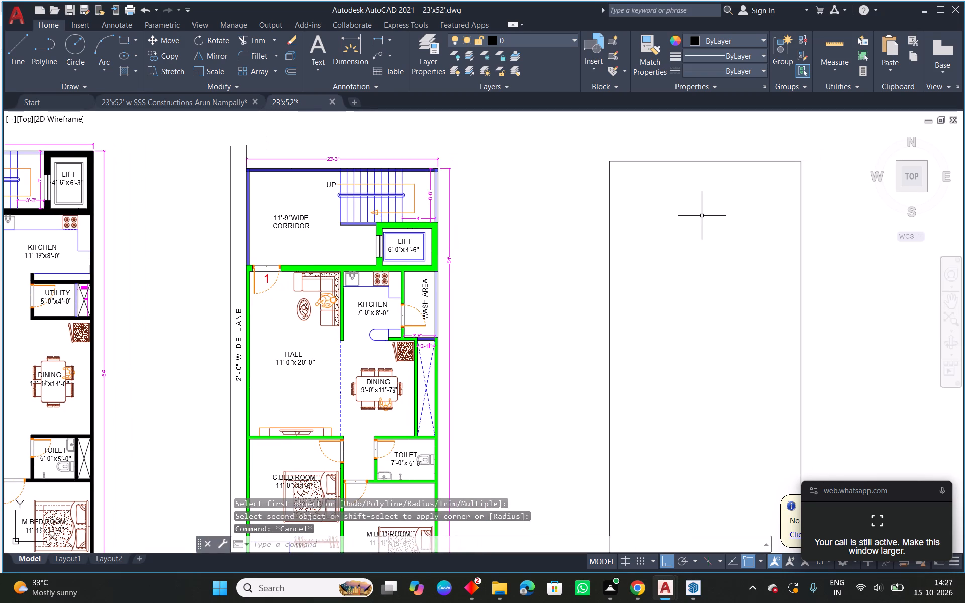
Offset the new outline's upper edge and both long sides inward by 4.5 inches for the wall thickness.
text(o 4.5)
key(Return)
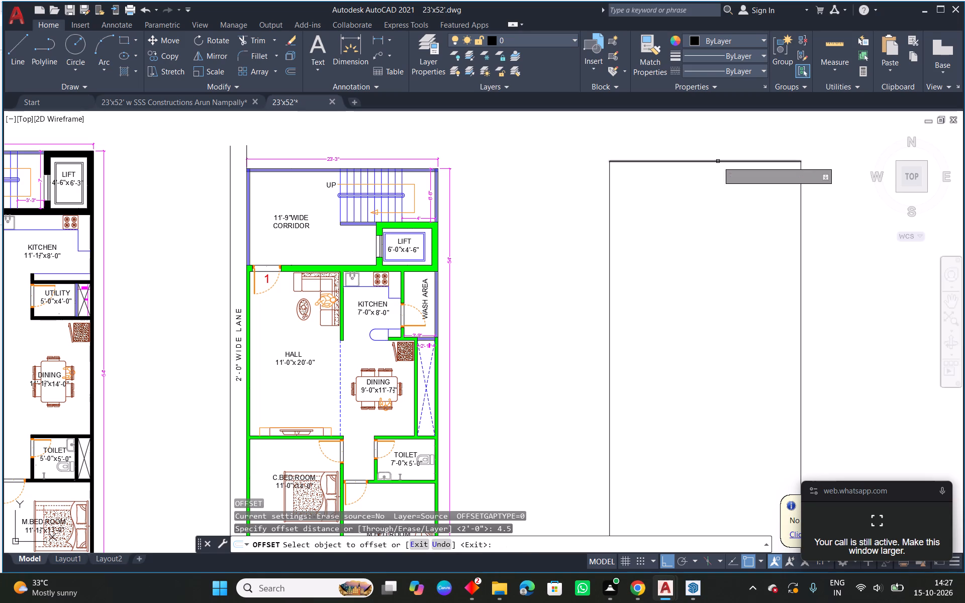
click(718, 161)
click(713, 183)
click(800, 178)
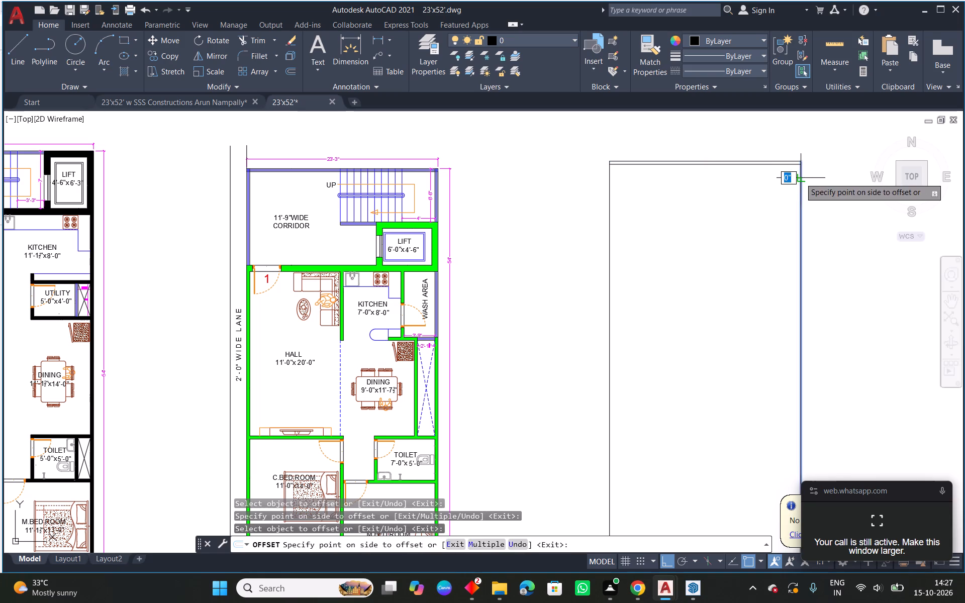
click(779, 185)
click(611, 217)
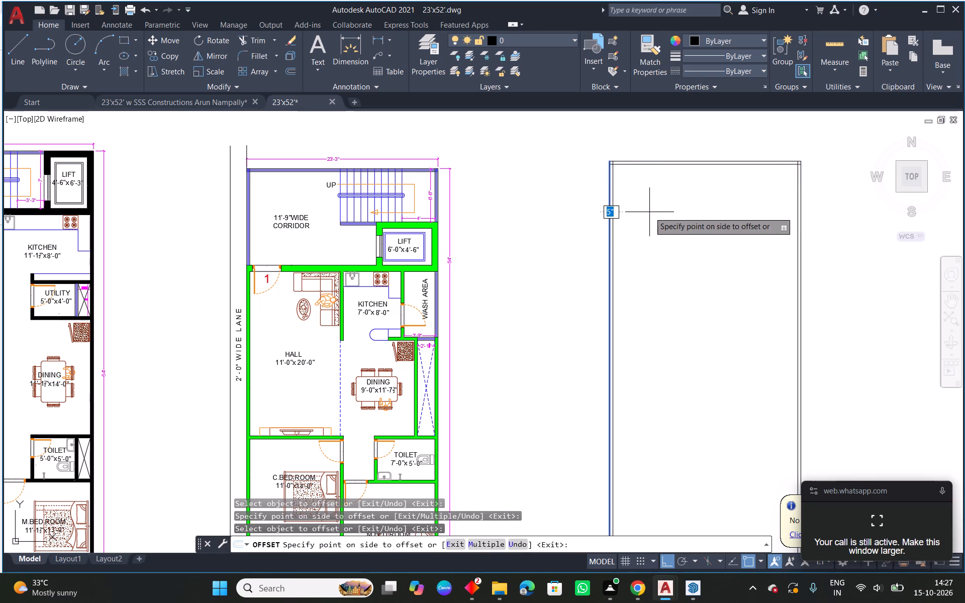
click(649, 212)
key(Escape)
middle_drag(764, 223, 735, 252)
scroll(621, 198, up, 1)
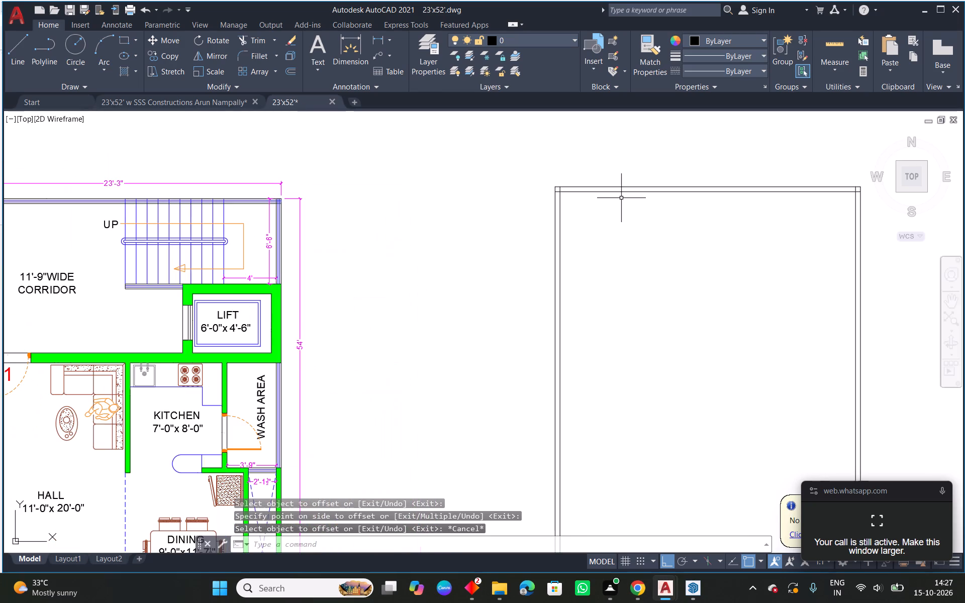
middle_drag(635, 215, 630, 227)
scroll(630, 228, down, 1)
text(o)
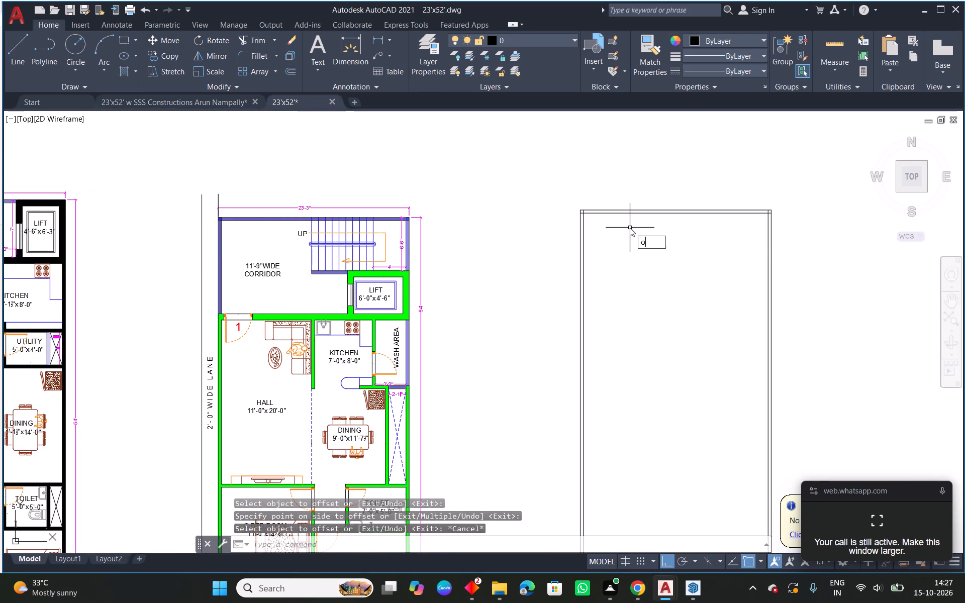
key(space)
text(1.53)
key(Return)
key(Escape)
Offset the outline's outer upper line inward by 1.5 inches, and offset that new line inward by the same distance.
text(o 1.5)
key(Return)
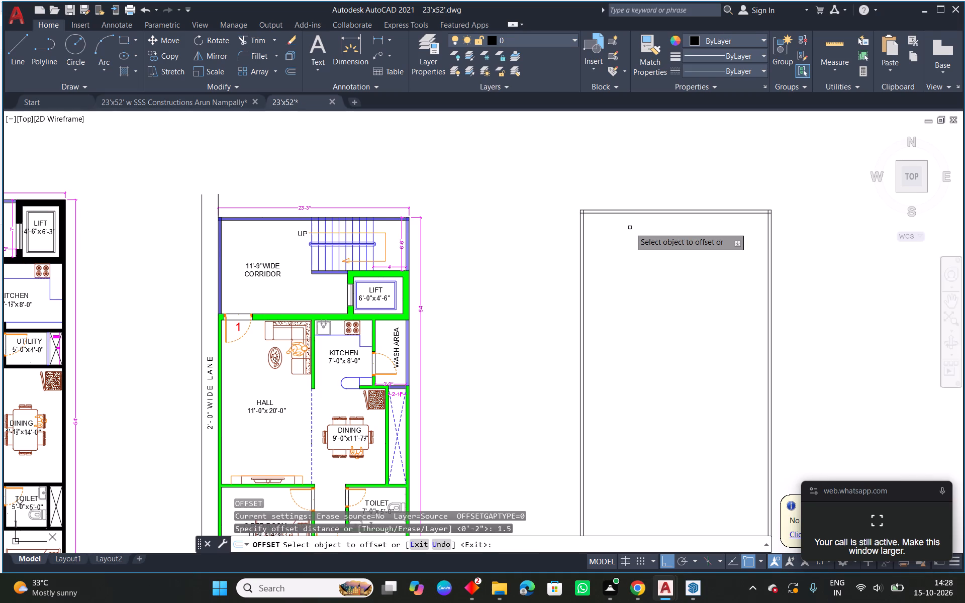
scroll(763, 208, up, 1)
click(757, 211)
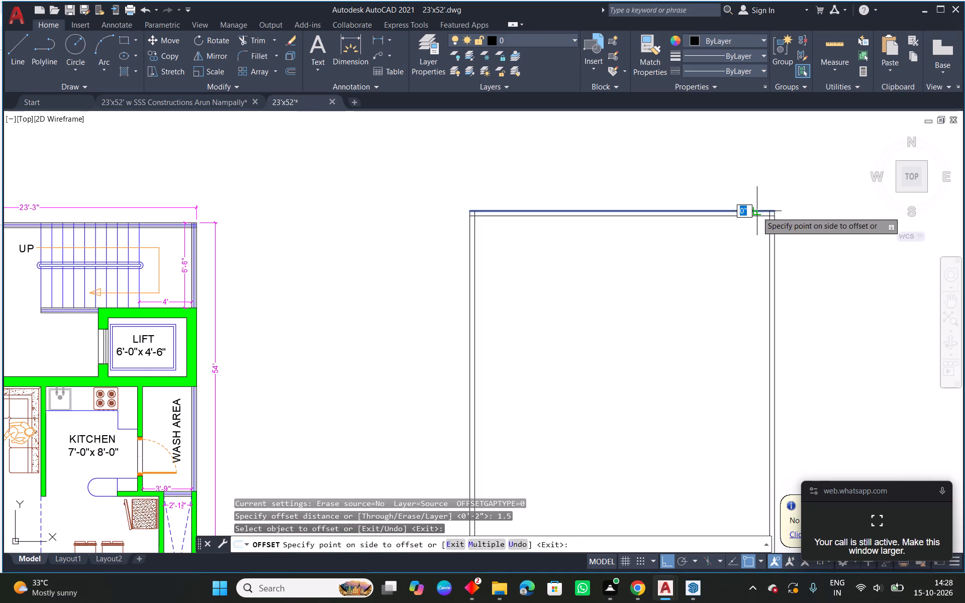
click(753, 223)
scroll(759, 213, up, 3)
click(761, 212)
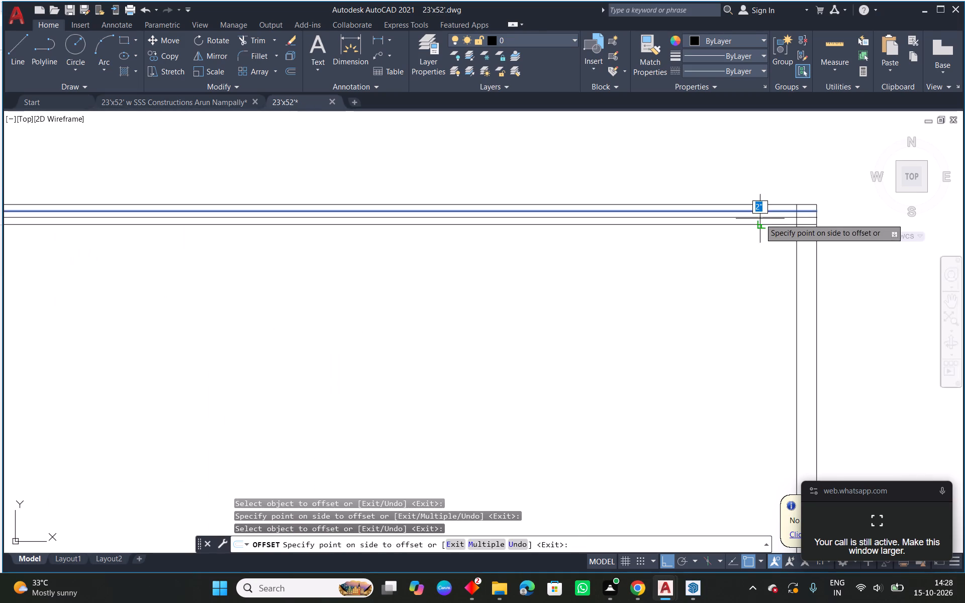
click(760, 219)
key(Escape)
Offset the outline's outer upper line 6'6" into the plan to mark the staircase depth.
scroll(759, 223, down, 4)
middle_drag(689, 317, 709, 287)
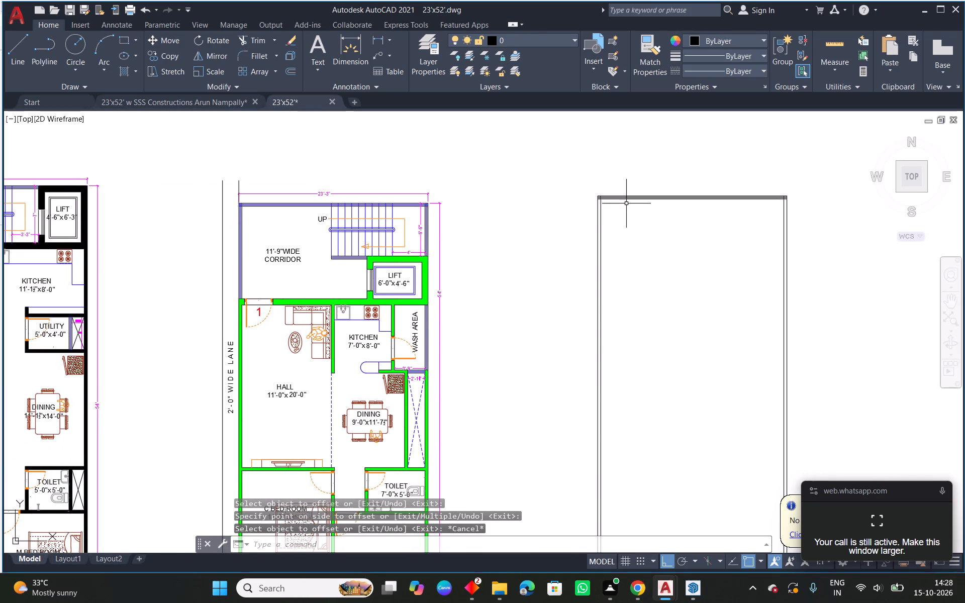
scroll(626, 204, up, 1)
middle_drag(824, 282, 763, 280)
key(Escape)
text(o 6'')
key(BackSpace)
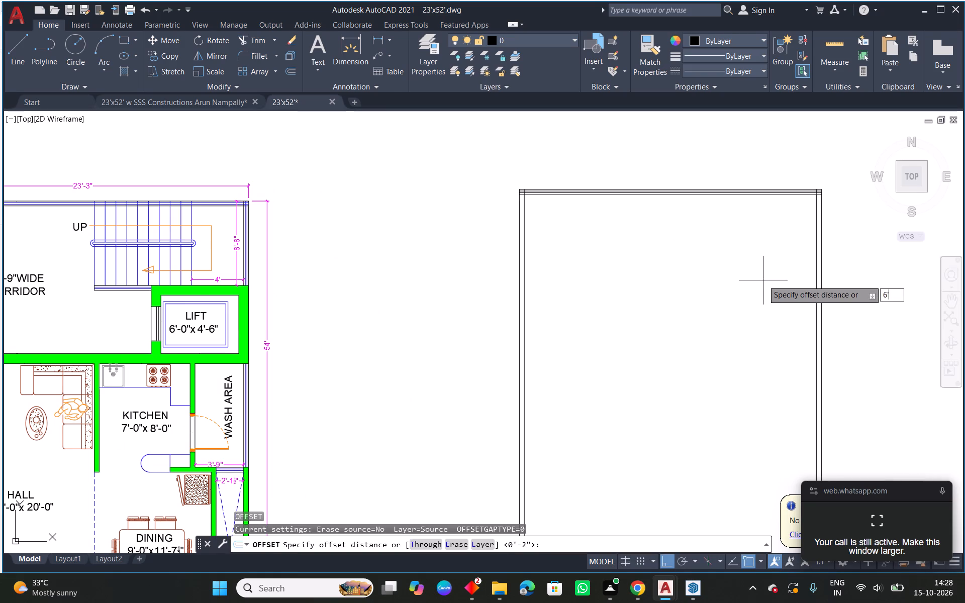
text(6")
key(Return)
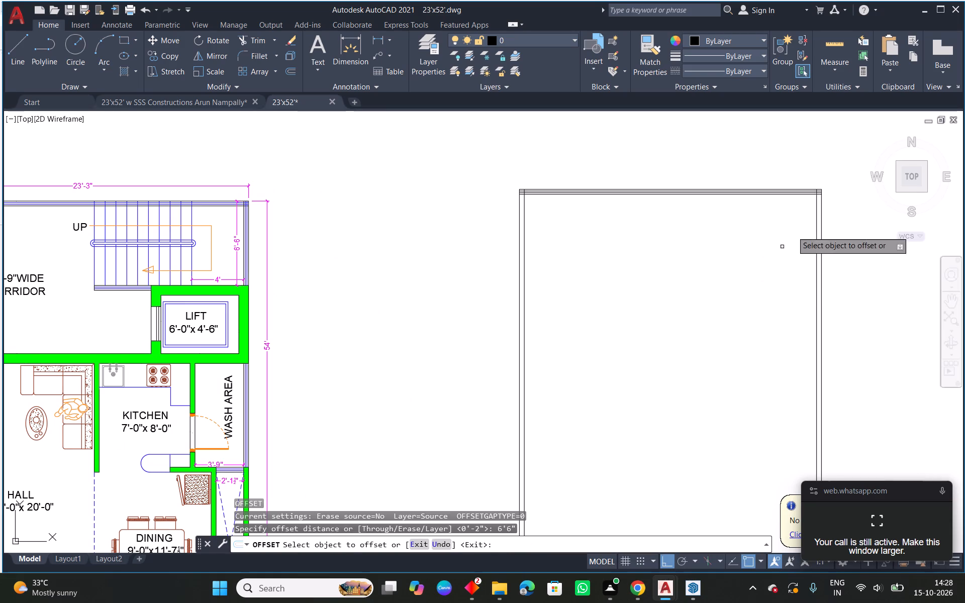
click(811, 188)
click(811, 249)
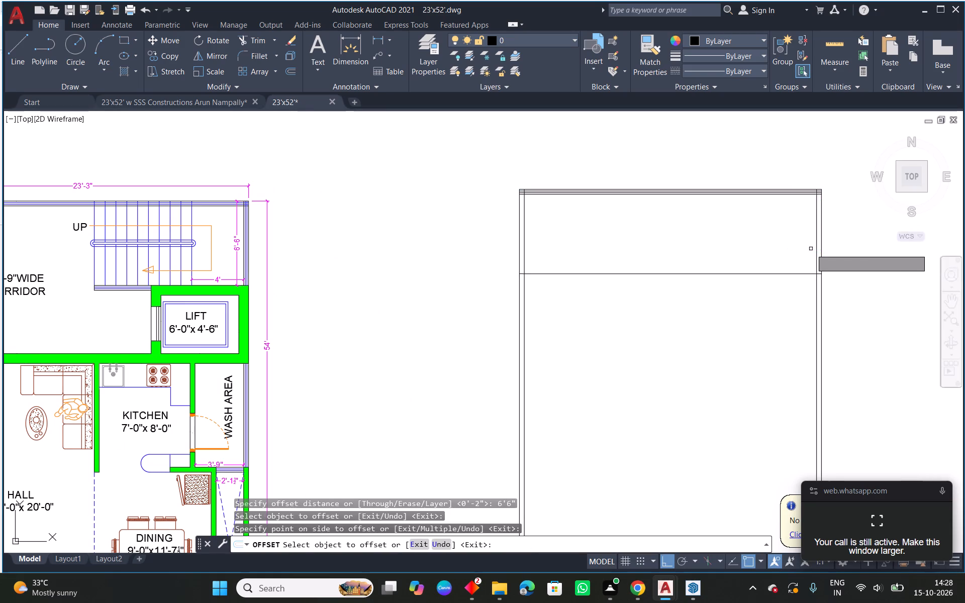
key(Escape)
Offset the staircase depth line by 9 inches away from the stairs for the wall below the staircase.
text(o)
key(space)
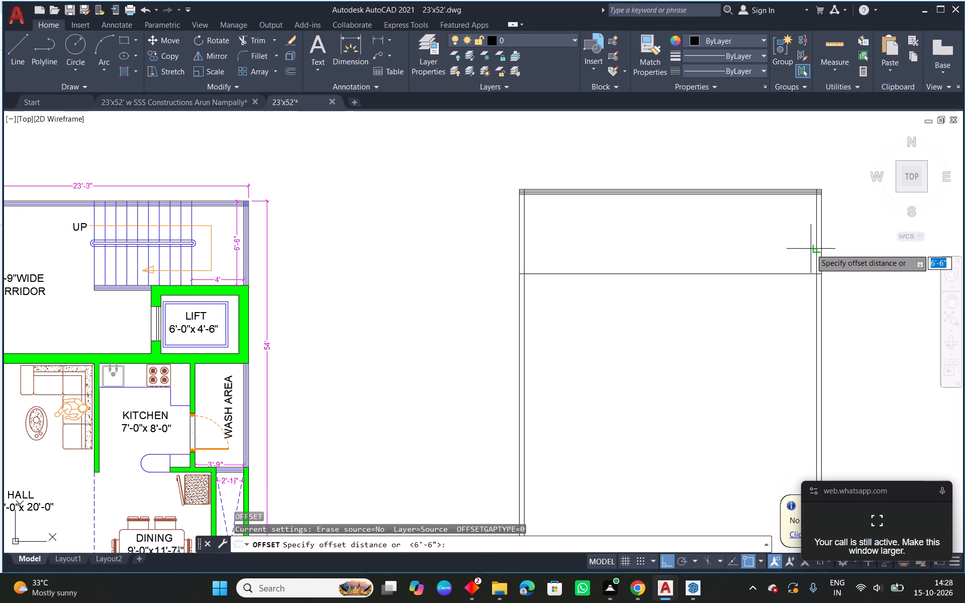
text(9")
key(Return)
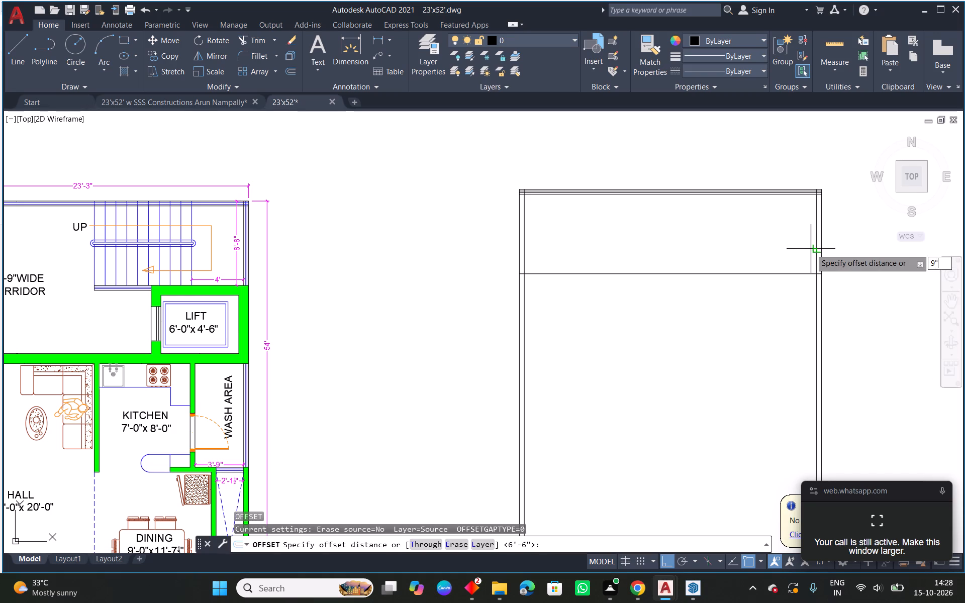
click(802, 274)
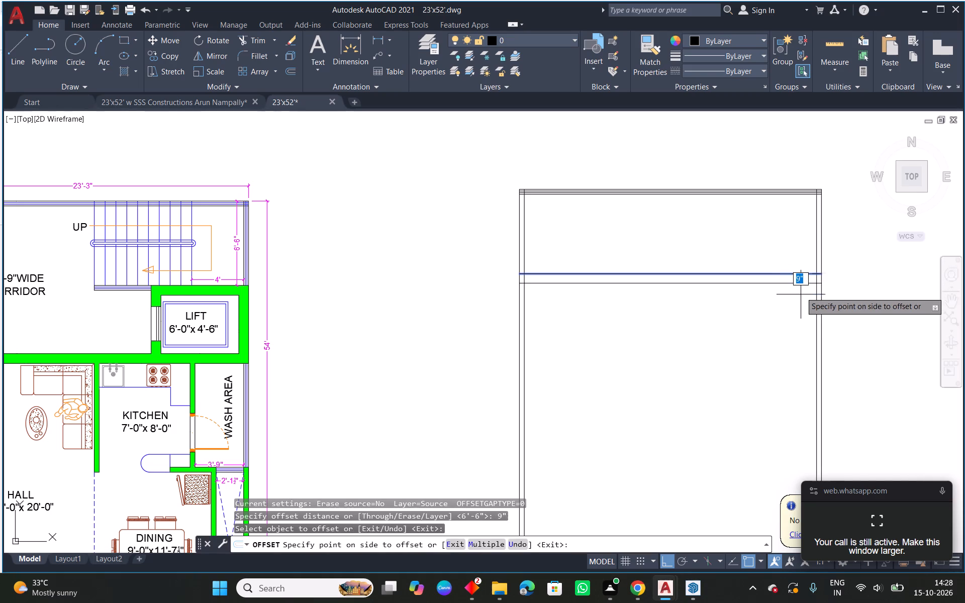
click(800, 306)
key(Escape)
Trim the long wall's inner line between the two 9-inch wall lines and the lower line's stub where they meet on the landing side.
scroll(815, 284, up, 2)
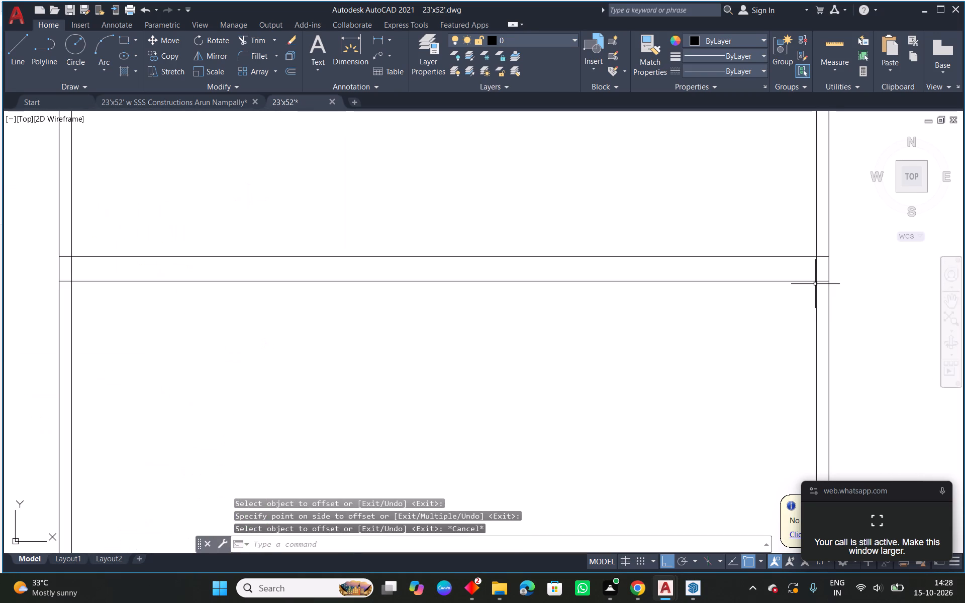
text(tr)
key(space)
key(space)
click(815, 270)
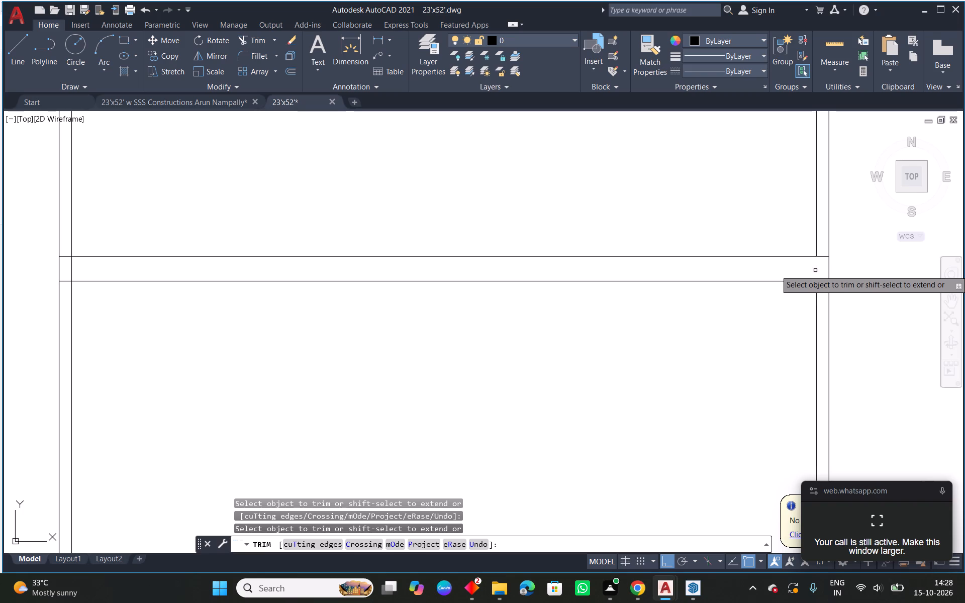
click(823, 282)
key(Escape)
Offset the inner line of the landing-side long wall 4' into the staircase to mark the landing edge.
scroll(726, 290, down, 1)
middle_drag(649, 309, 695, 309)
scroll(707, 309, down, 1)
key(Escape)
text(o 4'')
key(BackSpace)
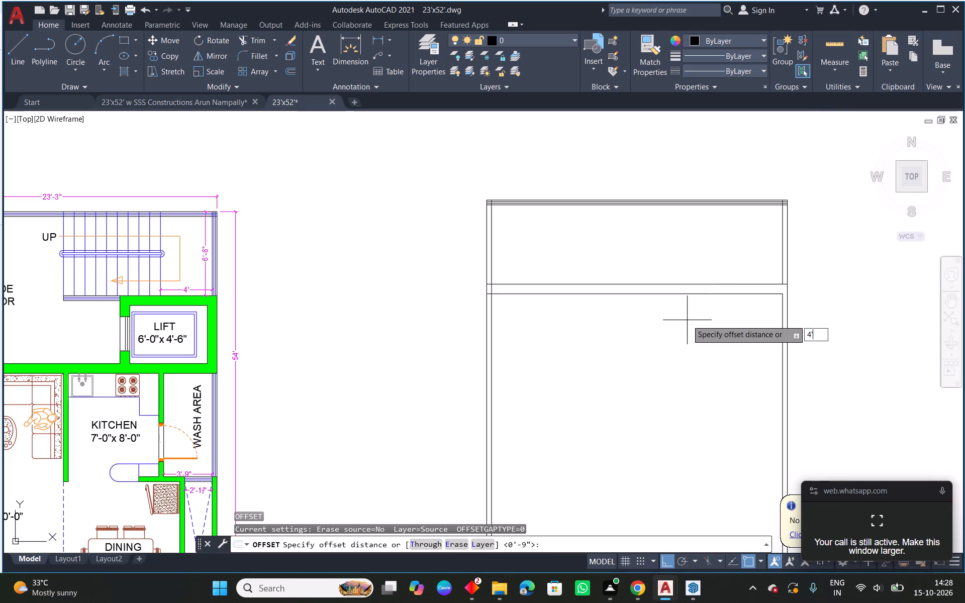
key(Return)
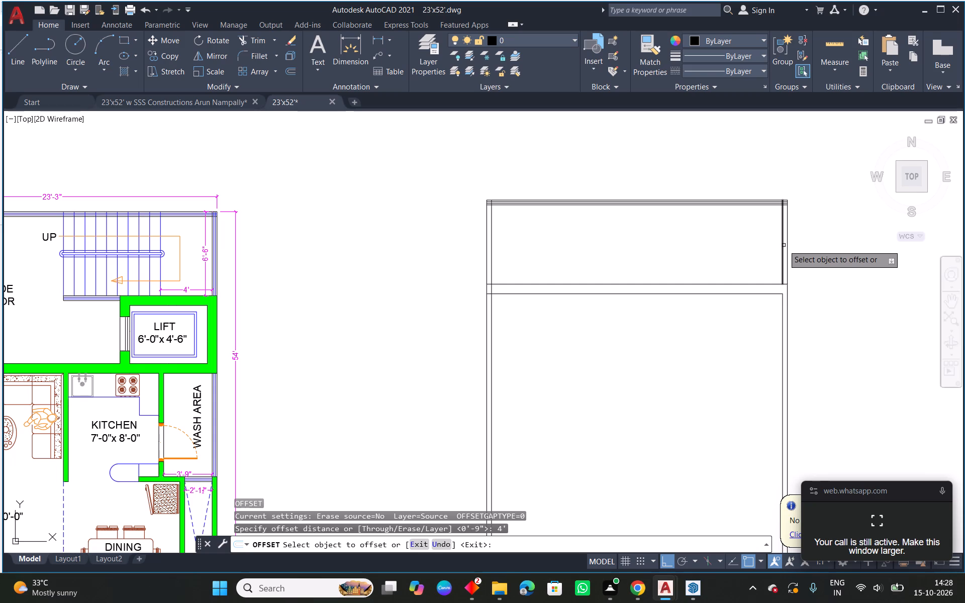
click(784, 245)
click(706, 250)
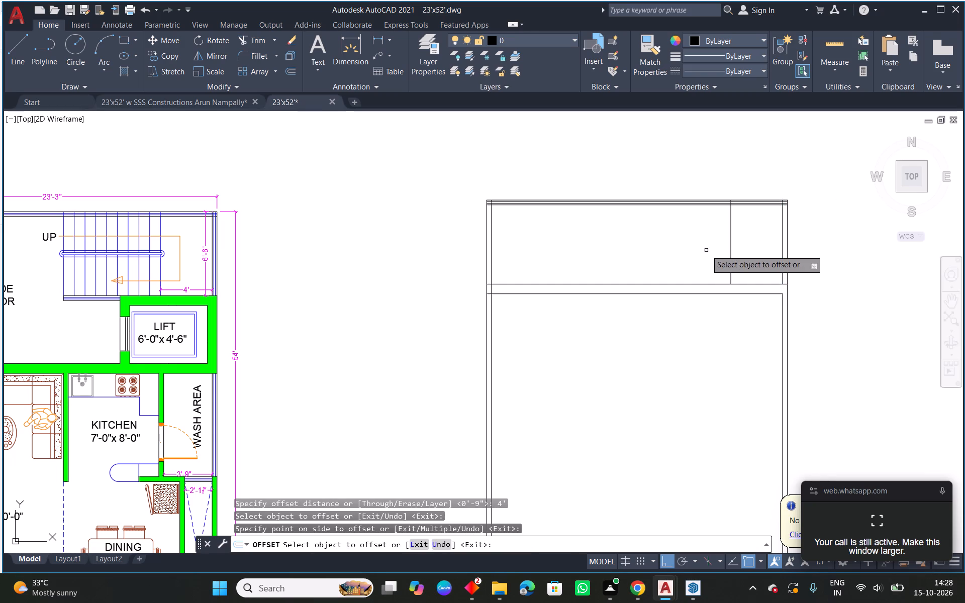
key(Escape)
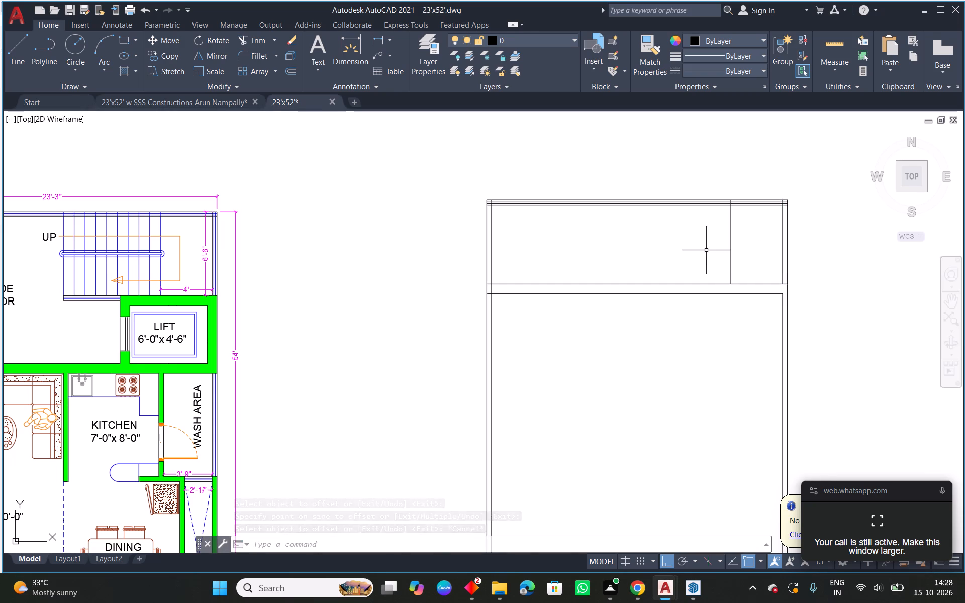
Offset the landing edge by 10 inches nine times in succession, away from the landing, to draw the stair treads.
key(Escape)
text(o 10)
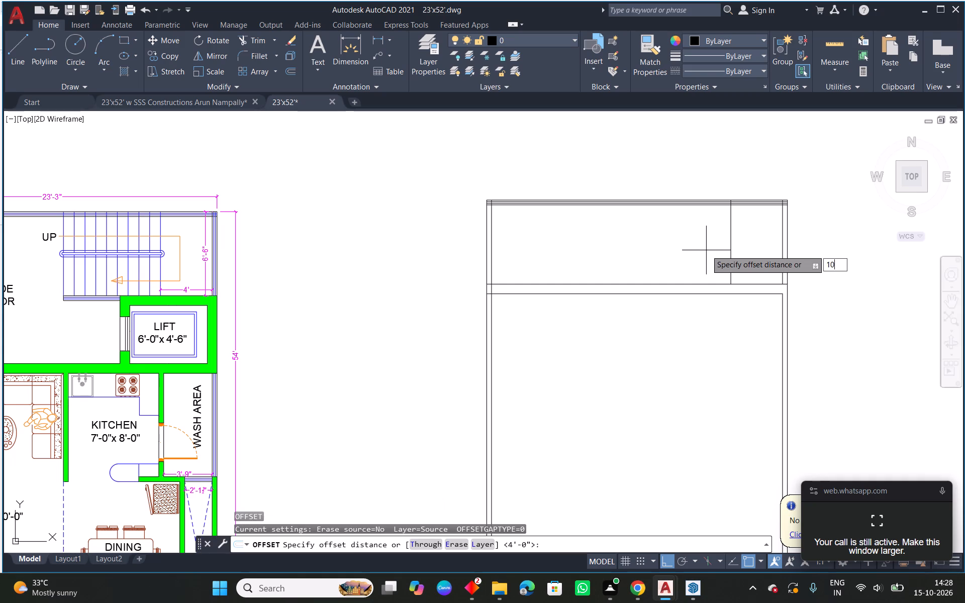
key(shift+quotedbl)
key(Return)
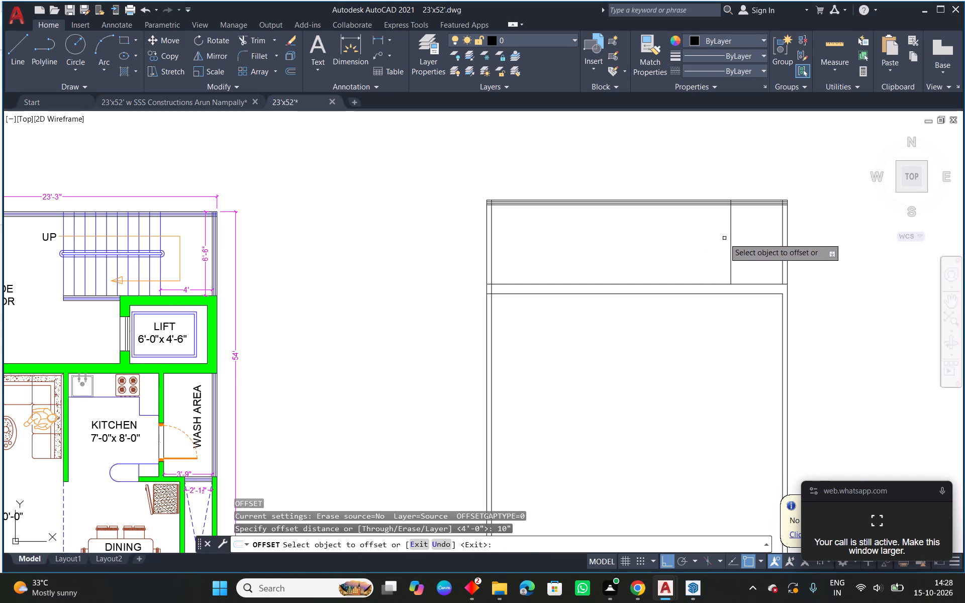
click(732, 234)
click(707, 244)
click(722, 238)
click(698, 253)
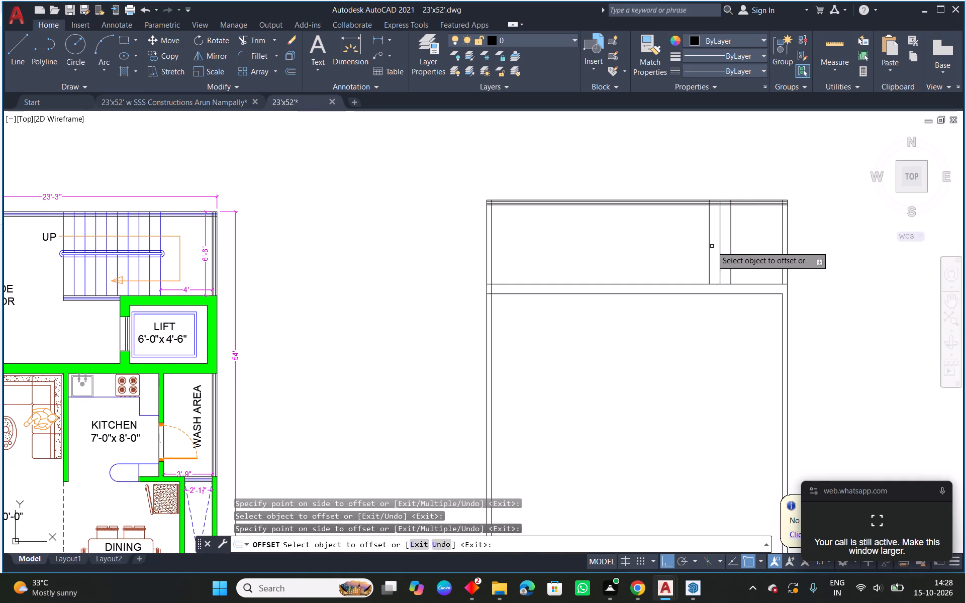
click(710, 248)
click(677, 261)
click(698, 250)
click(674, 256)
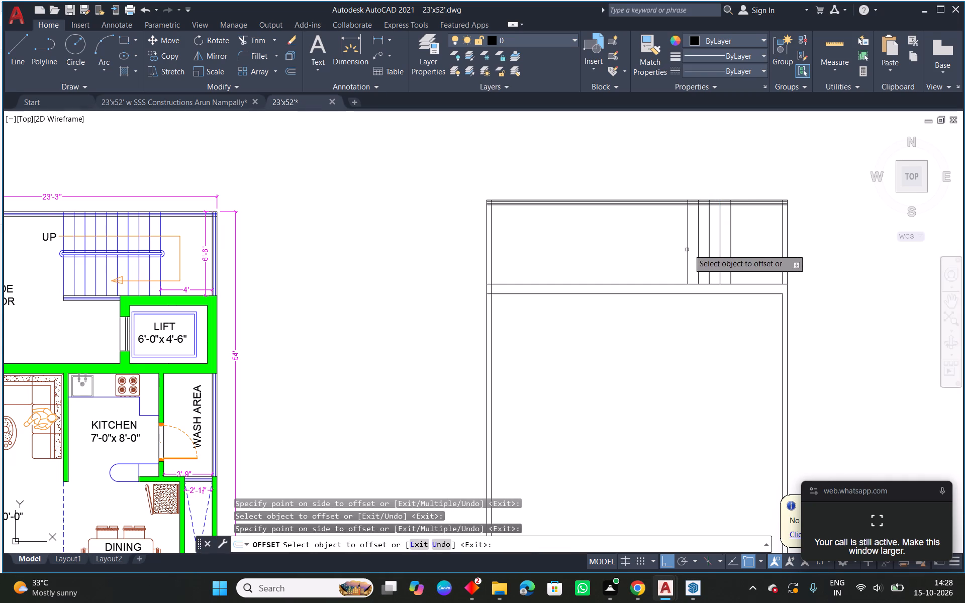
click(687, 251)
click(671, 256)
click(677, 252)
click(652, 259)
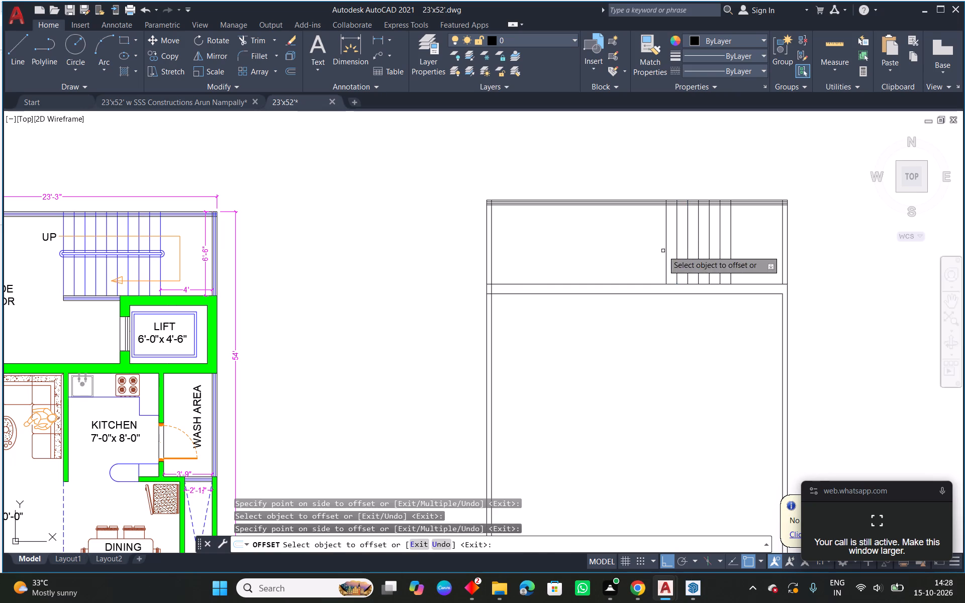
click(666, 248)
click(640, 258)
click(655, 249)
click(639, 257)
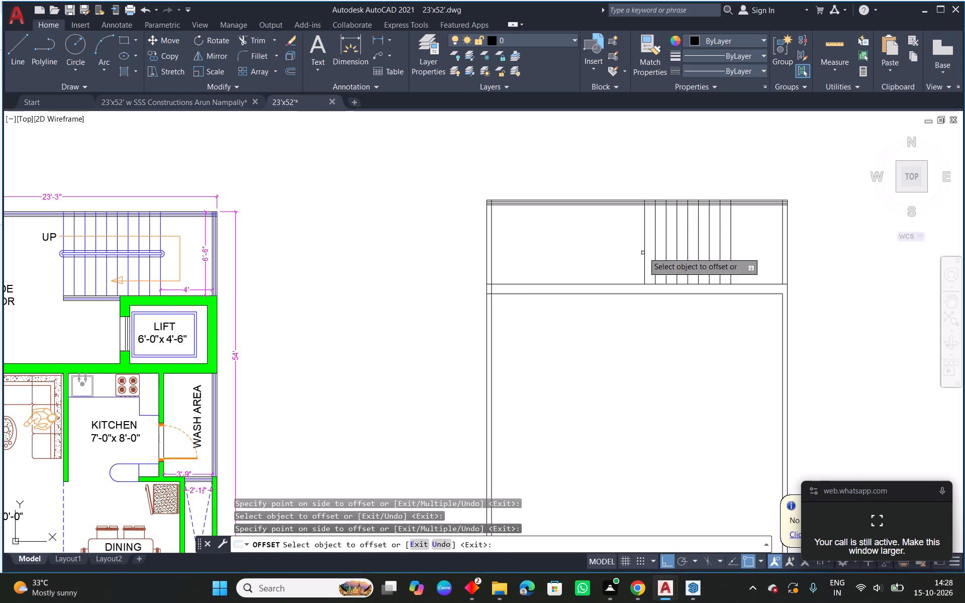
click(644, 251)
click(619, 258)
key(Escape)
Draw a horizontal line from the landing edge's midpoint across all the treads to the last tread line.
scroll(733, 240, up, 1)
middle_drag(773, 252, 683, 273)
text(l)
key(space)
click(639, 263)
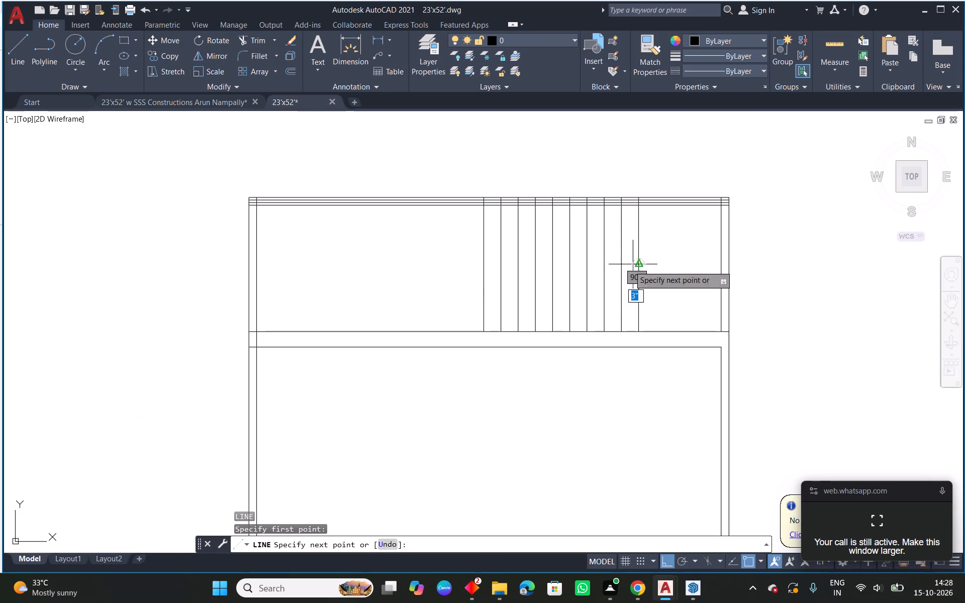
click(480, 268)
key(Escape)
Offset the stair centre line by 1 inch to both sides for the inner handrail lines.
text(o 1")
key(Return)
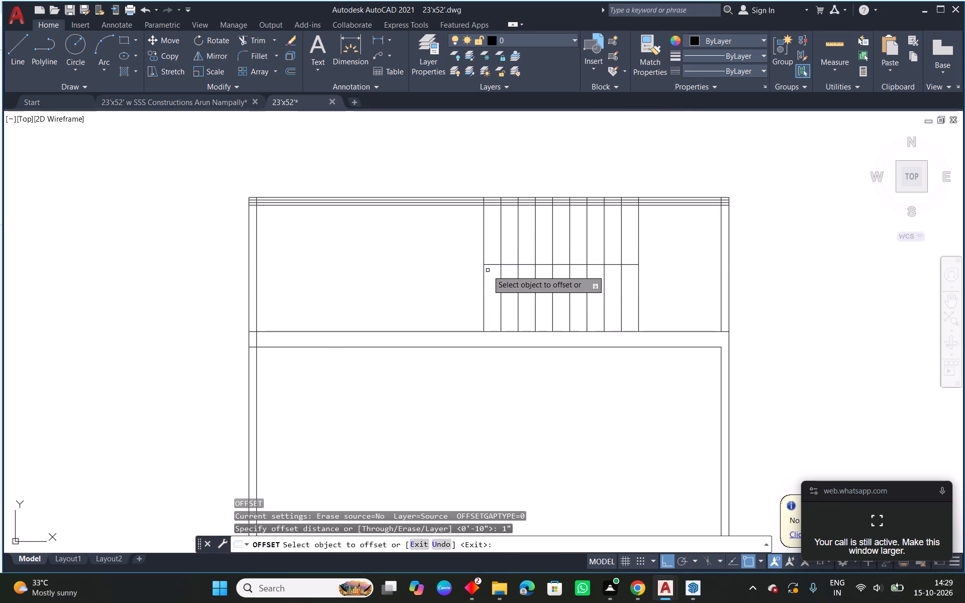
click(498, 264)
click(493, 279)
scroll(493, 262, up, 2)
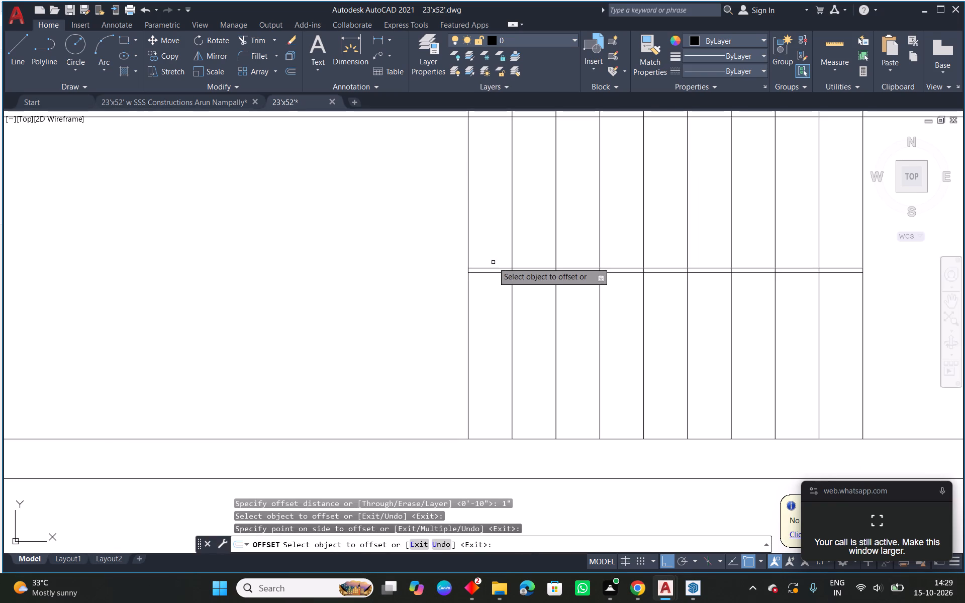
click(494, 267)
click(496, 247)
key(Escape)
Offset both inner handrail lines outward by 2 inches for the outer handrail lines.
text(o 2)
key(shift+quotedbl)
key(Return)
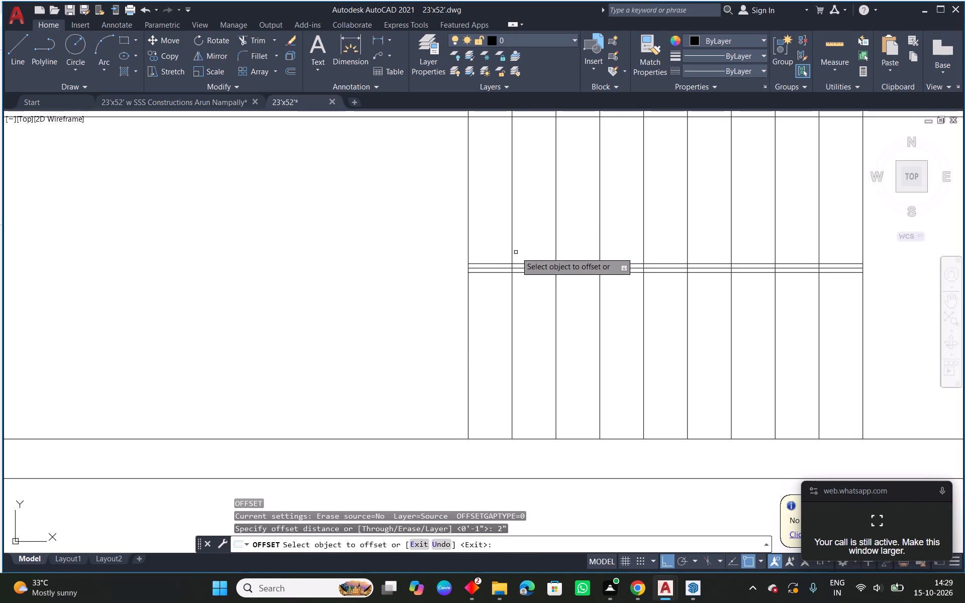
scroll(511, 279, up, 1)
click(493, 268)
click(480, 309)
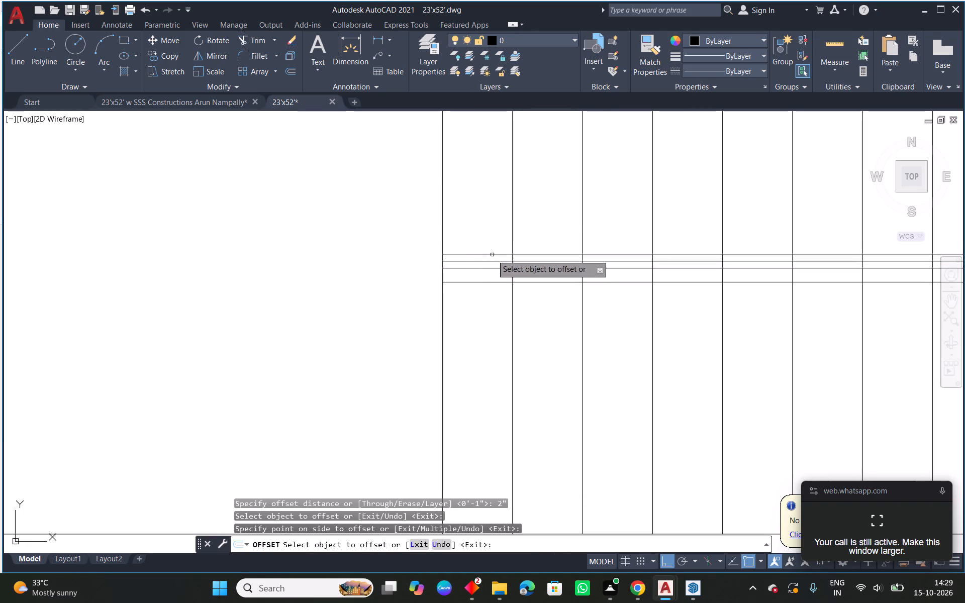
click(493, 254)
click(489, 223)
key(Escape)
Delete the centre line between the inner handrail lines.
click(471, 261)
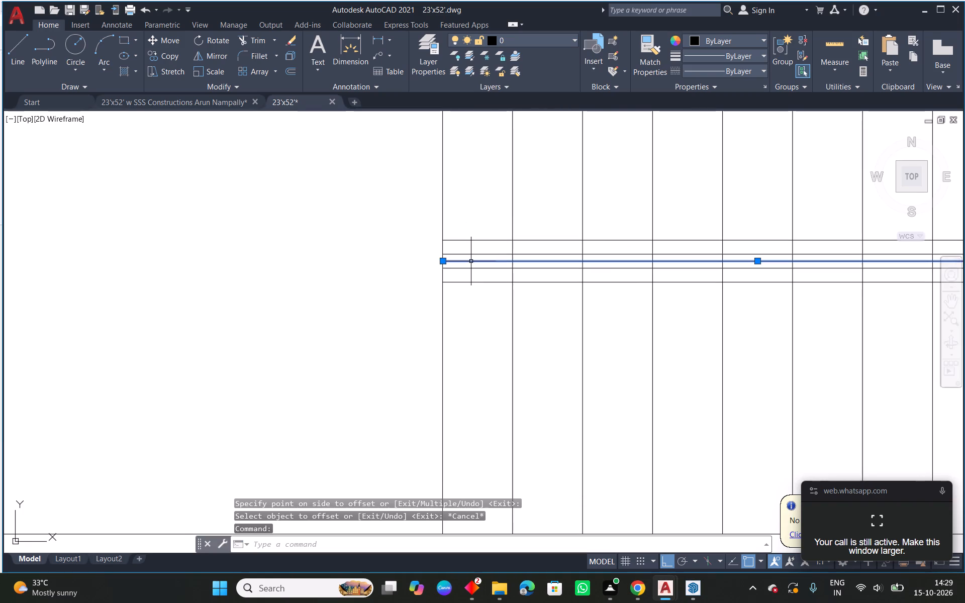
key(Delete)
key(Escape)
Fillet the inner and outer handrail line pairs into rounded ends at the last tread, away from the landing.
text(f)
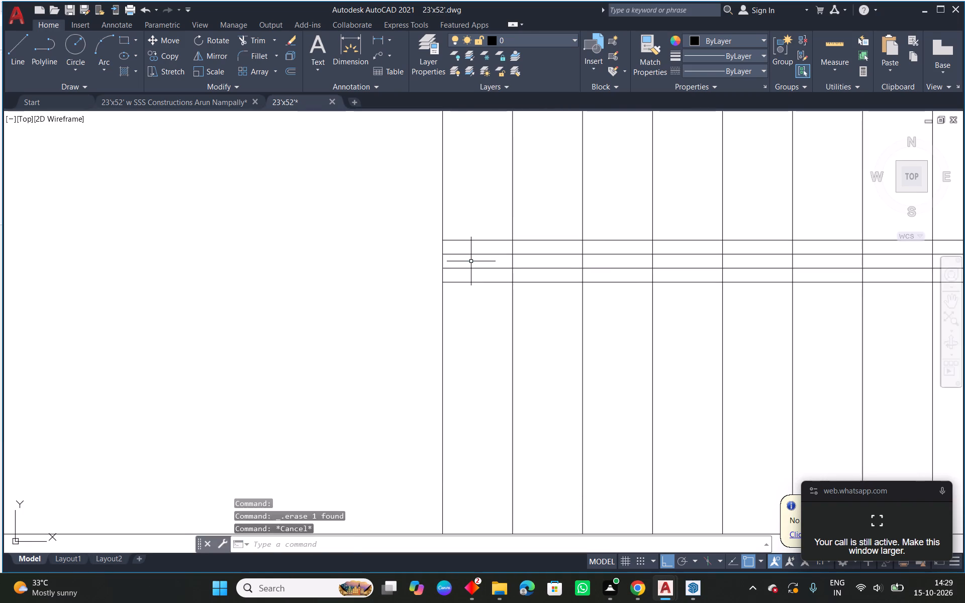
key(space)
click(467, 269)
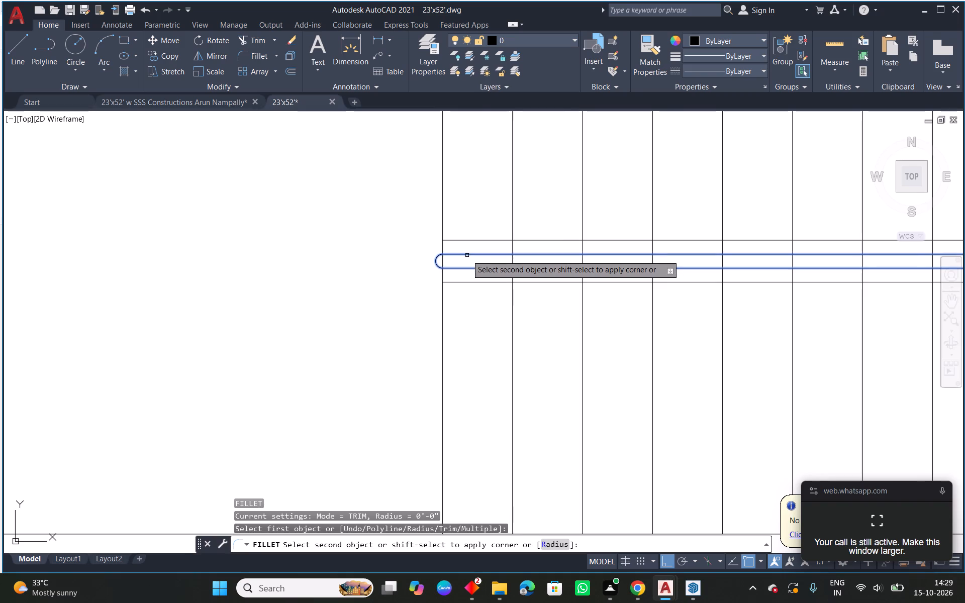
click(467, 255)
right_click(469, 222)
click(503, 230)
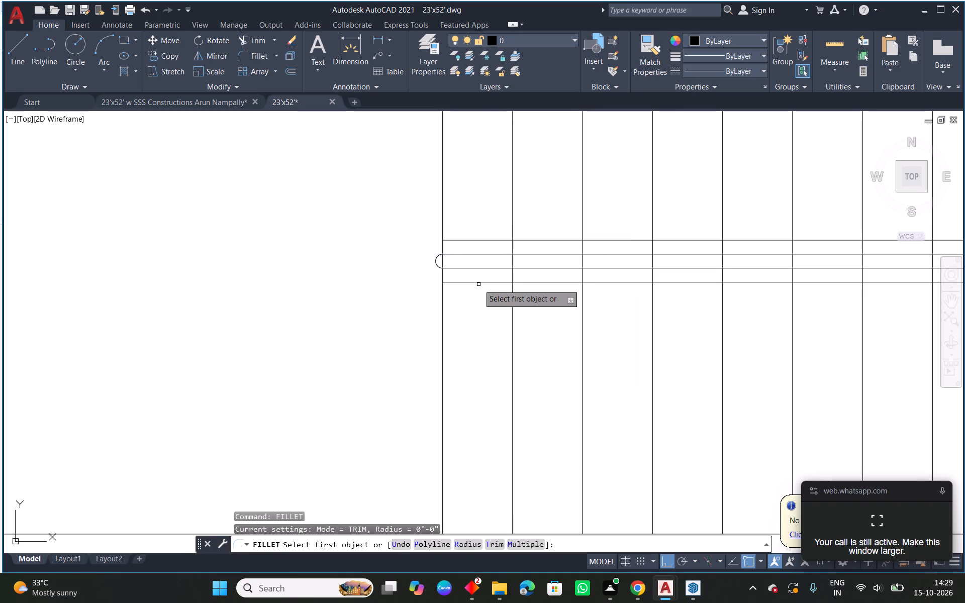
click(478, 283)
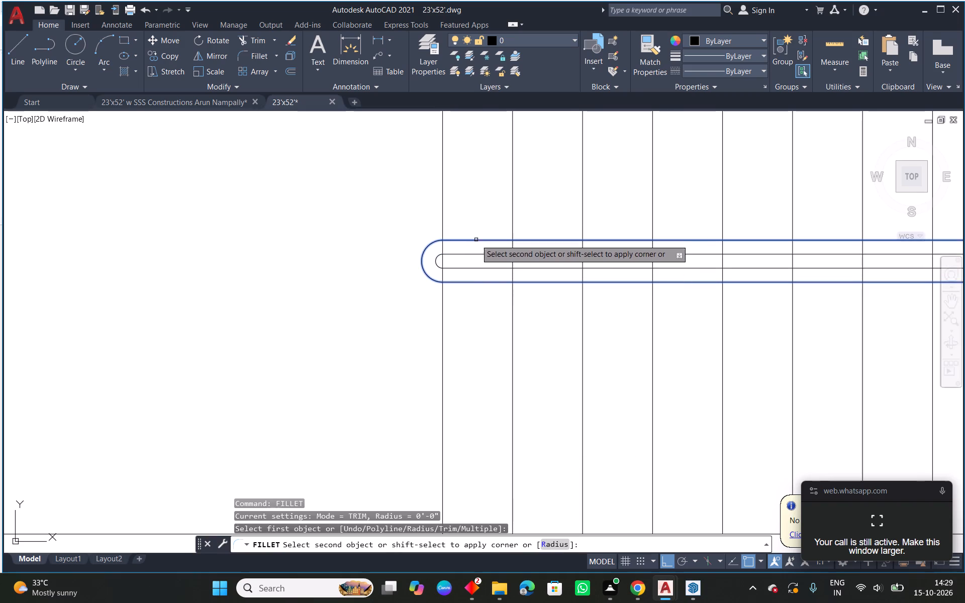
click(476, 240)
Fillet the inner and outer handrail line pairs into rounded ends at the landing edge.
scroll(561, 269, down, 3)
middle_drag(679, 287, 443, 262)
scroll(436, 232, up, 4)
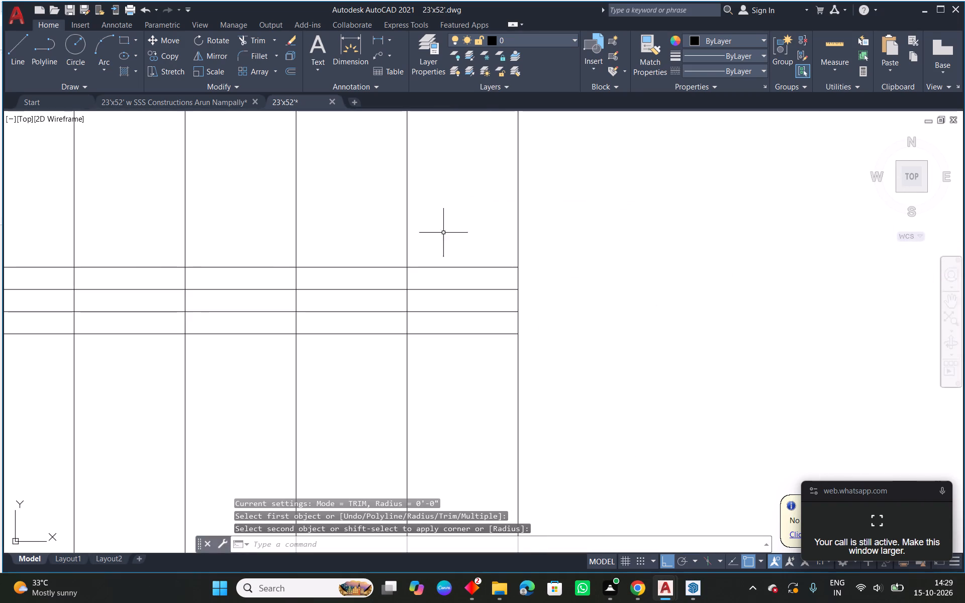
key(f)
key(space)
click(503, 312)
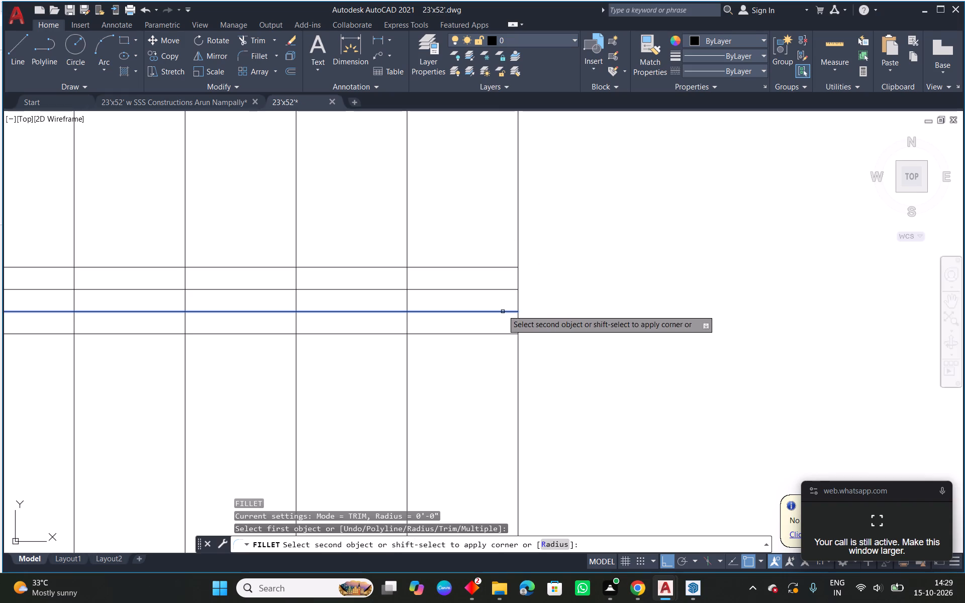
click(507, 288)
right_click(478, 228)
click(521, 235)
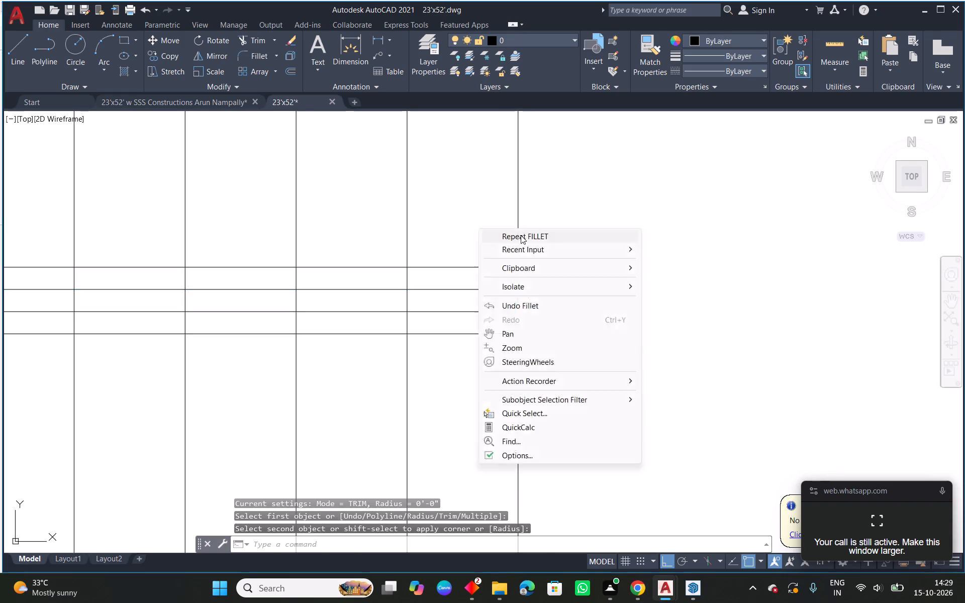
click(503, 267)
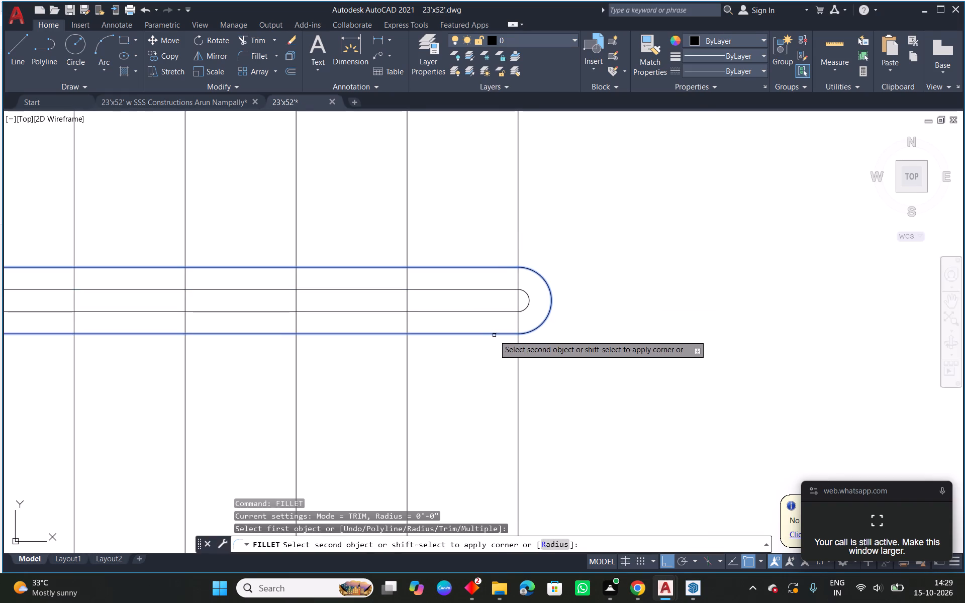
click(494, 335)
key(Escape)
Trim the stair tread lines out of the narrow gap between the two inner handrail lines.
middle_drag(530, 328, 628, 327)
text(tr)
key(space)
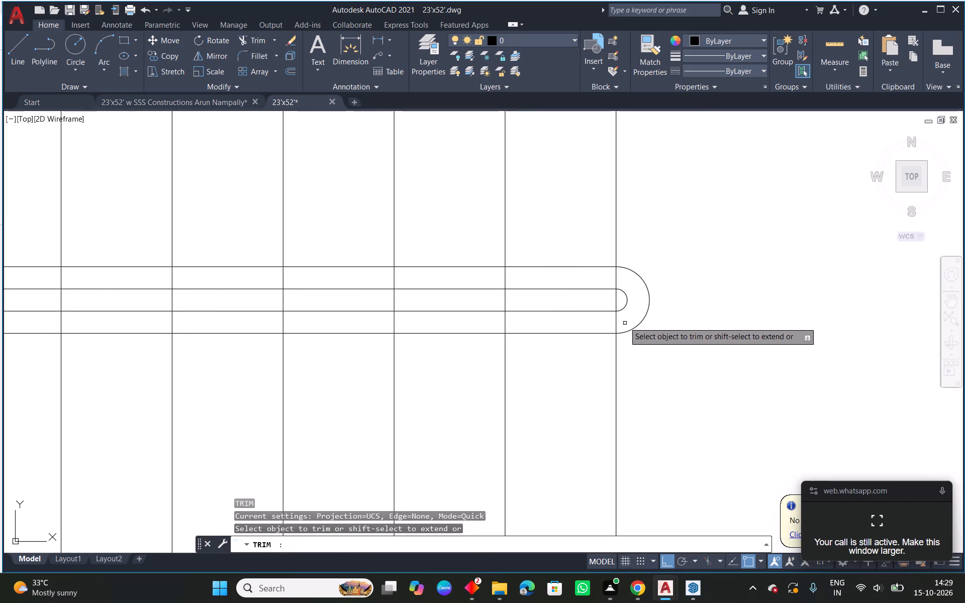
key(space)
click(617, 296)
drag(538, 300, 517, 300)
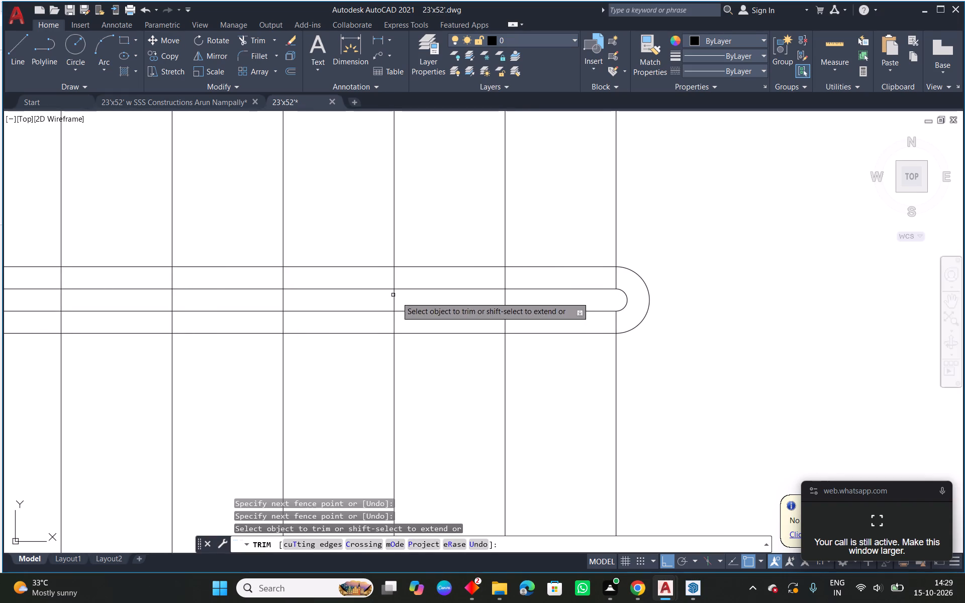
drag(516, 299, 425, 297)
drag(418, 299, 382, 299)
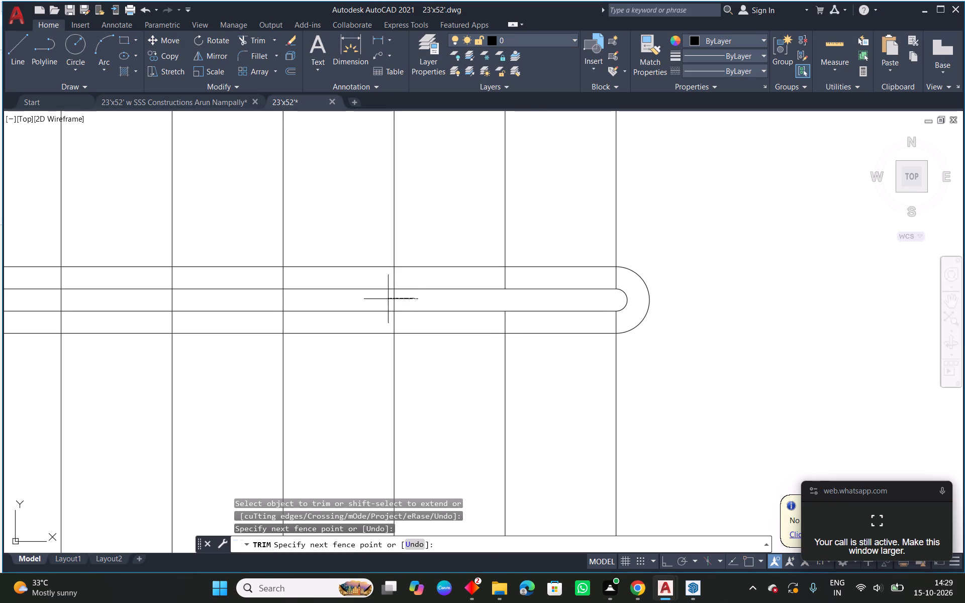
drag(382, 299, 173, 301)
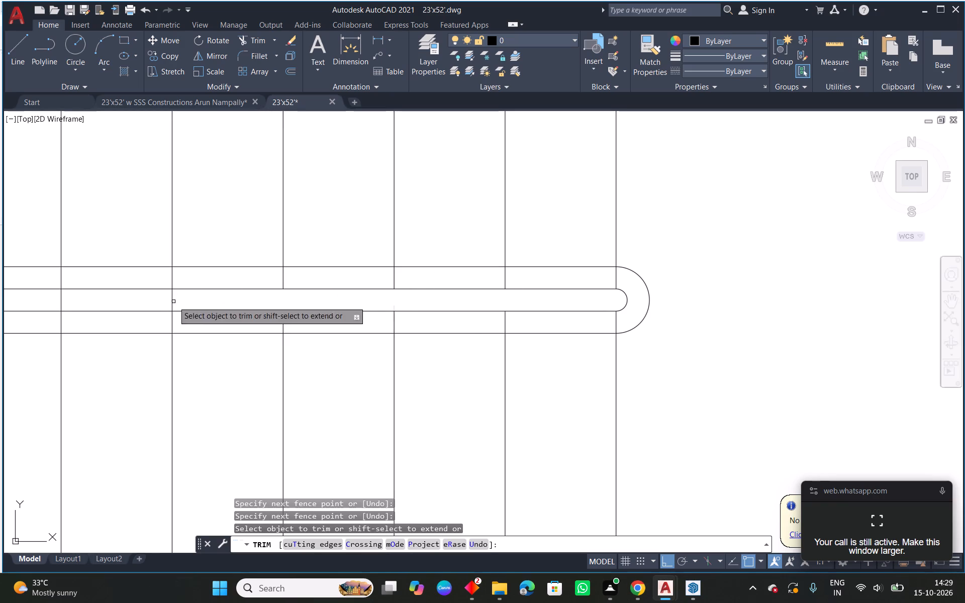
middle_drag(286, 322, 964, 318)
scroll(962, 319, down, 1)
middle_drag(831, 299, 675, 297)
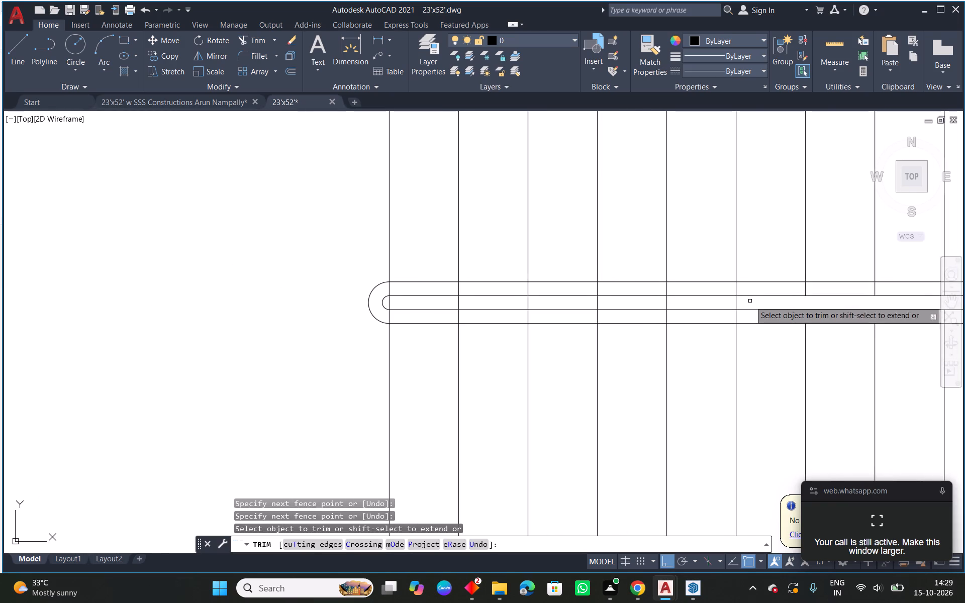
click(737, 301)
click(668, 305)
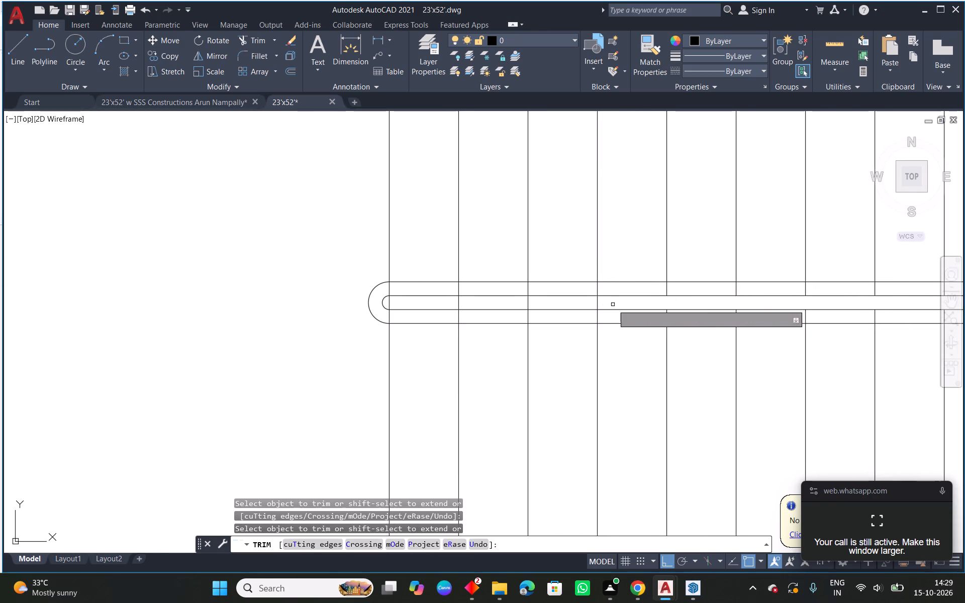
click(598, 305)
click(527, 306)
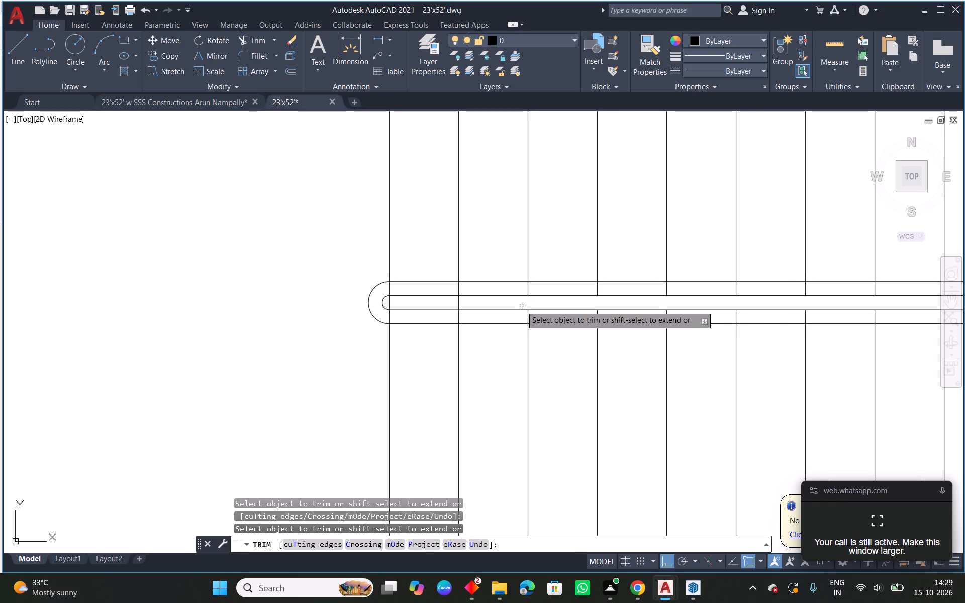
scroll(453, 294, up, 2)
drag(466, 310, 249, 322)
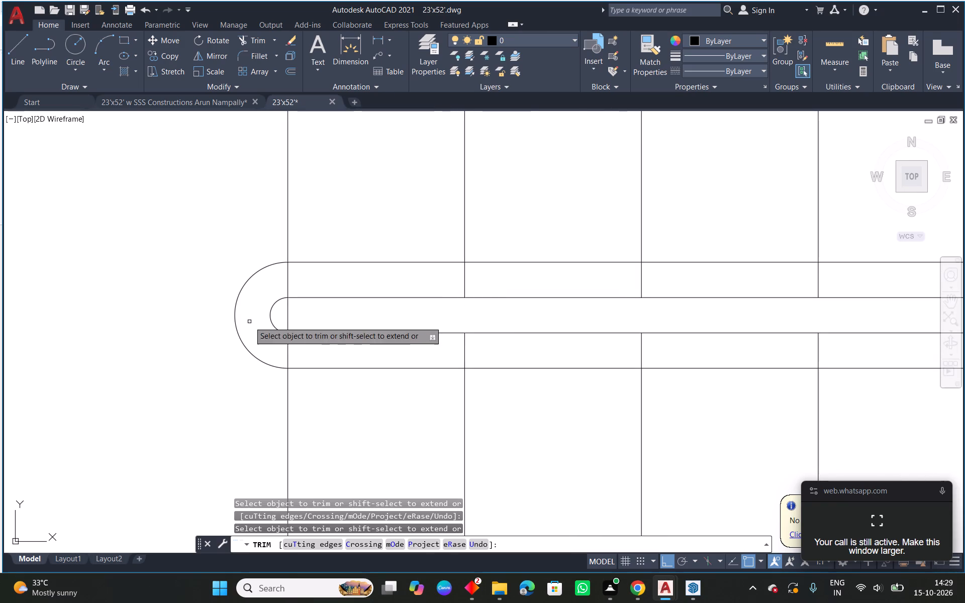
drag(249, 322, 263, 319)
click(288, 316)
key(Escape)
Trim the tread lines between the lower inner and outer handrail lines along the whole flight.
scroll(404, 295, down, 4)
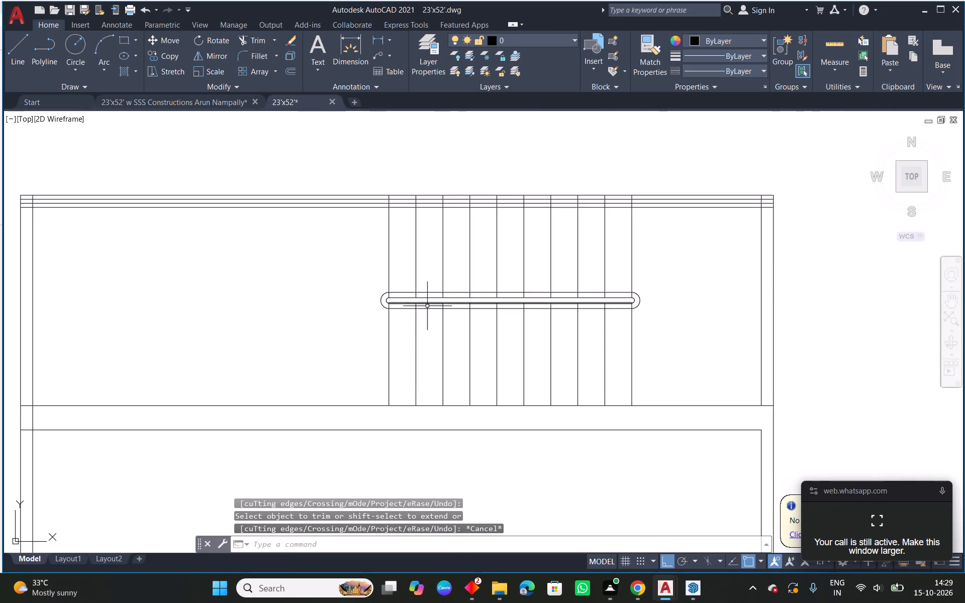
scroll(445, 311, down, 1)
scroll(609, 344, up, 1)
scroll(419, 284, up, 1)
middle_drag(433, 306, 526, 324)
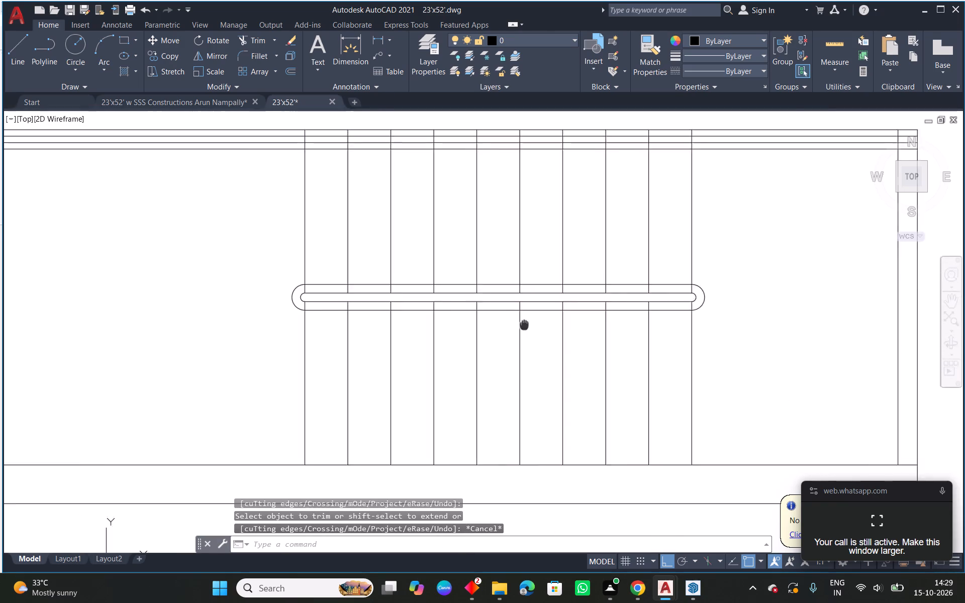
middle_drag(526, 324, 529, 324)
scroll(529, 324, up, 1)
text(tr)
key(space)
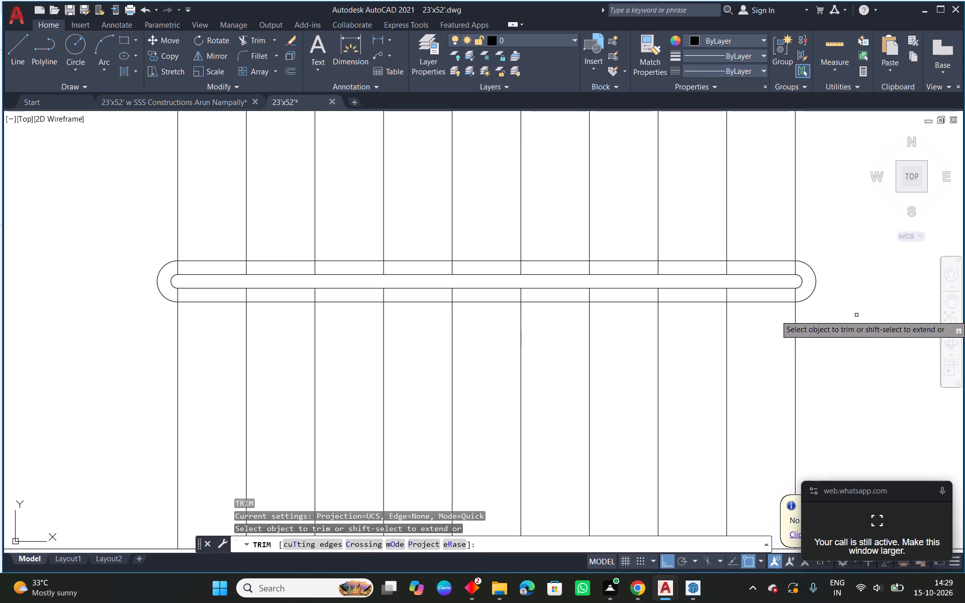
scroll(839, 293, up, 2)
click(741, 295)
scroll(463, 301, down, 1)
middle_drag(461, 301, 588, 301)
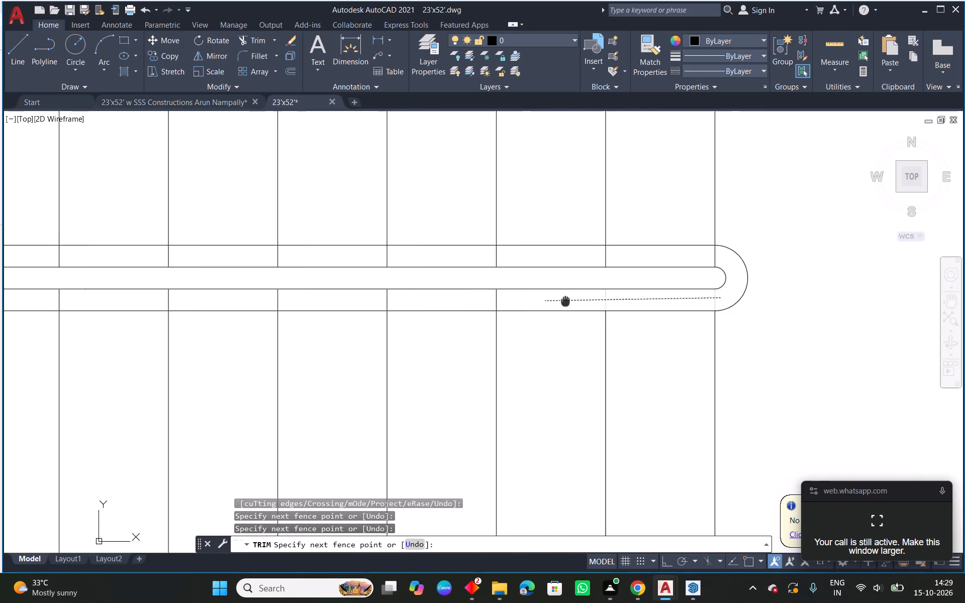
middle_drag(588, 301, 839, 292)
middle_drag(500, 291, 787, 274)
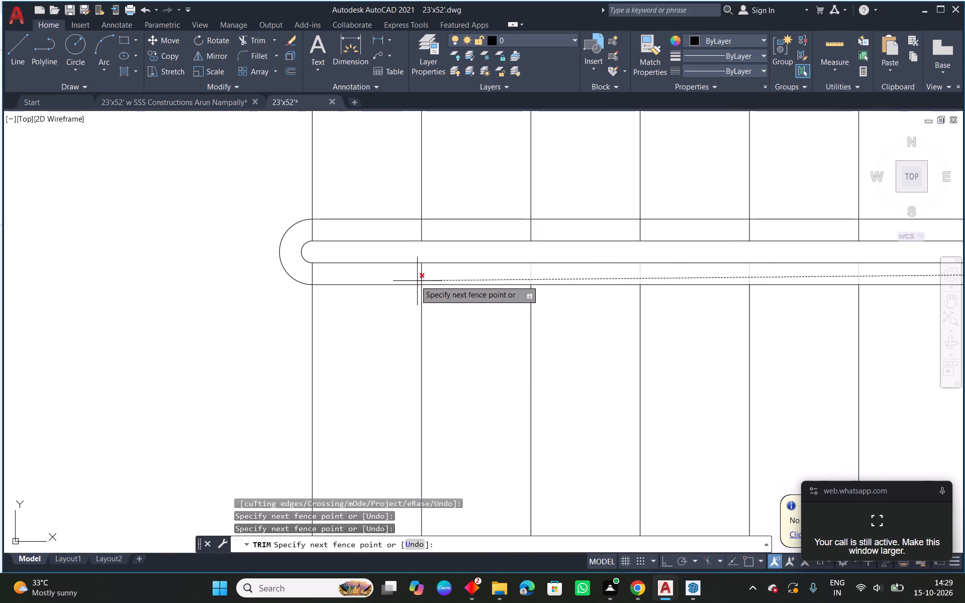
click(399, 278)
Trim the tread lines between the upper inner and outer handrail lines along the whole flight.
scroll(539, 268, down, 2)
middle_drag(716, 287, 558, 296)
scroll(724, 270, up, 2)
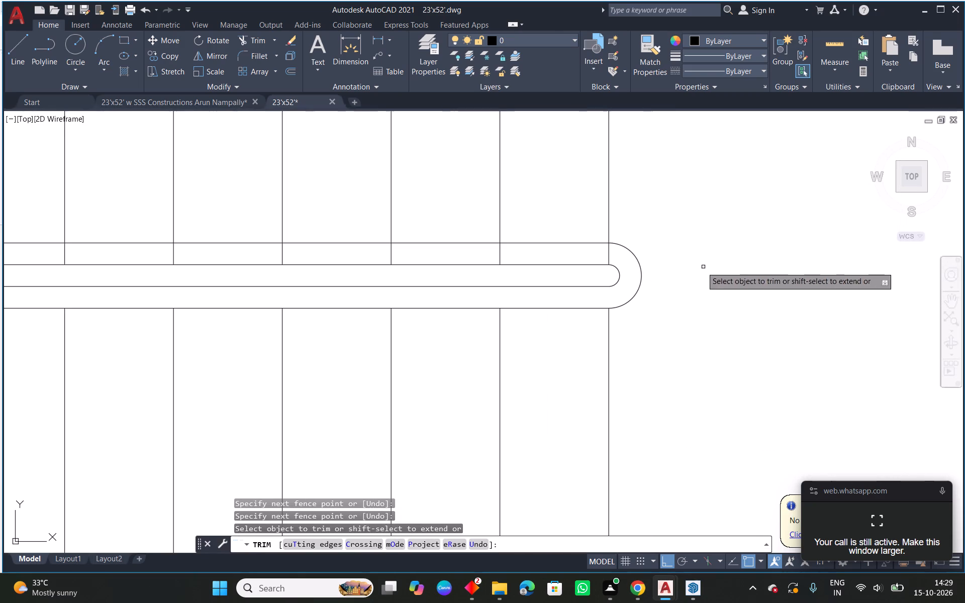
drag(620, 257, 608, 254)
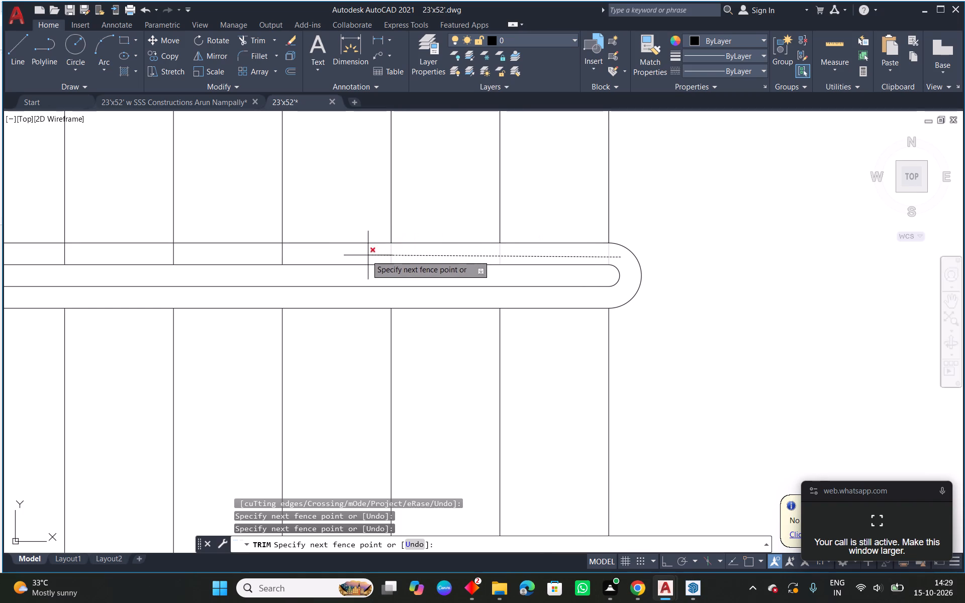
middle_drag(354, 257, 749, 252)
scroll(682, 250, down, 2)
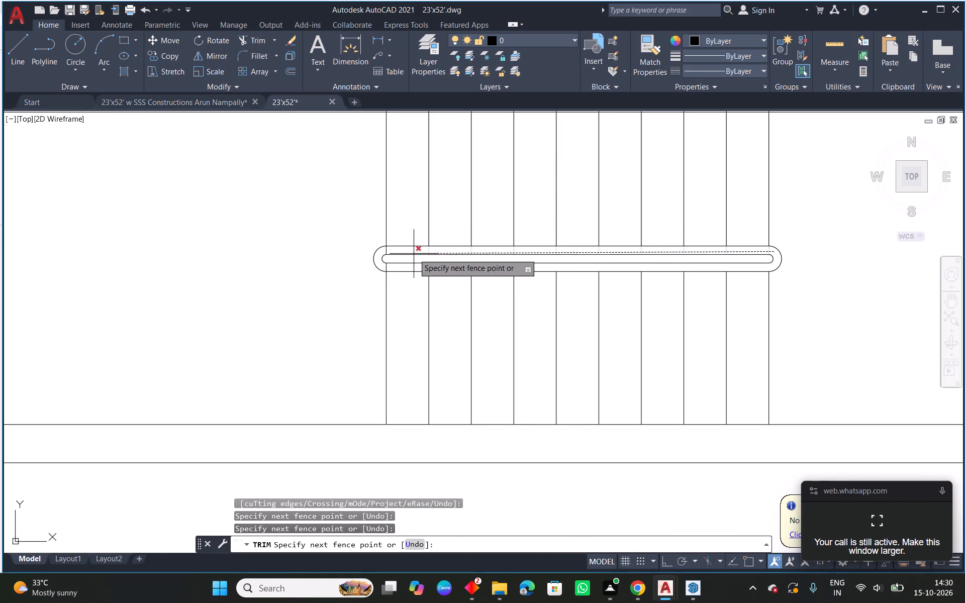
click(380, 251)
key(Escape)
Dimension the staircase bay vertically beside the landing, from the lower wall line to the plan's top outer edge.
scroll(786, 285, down, 3)
middle_drag(830, 303, 774, 286)
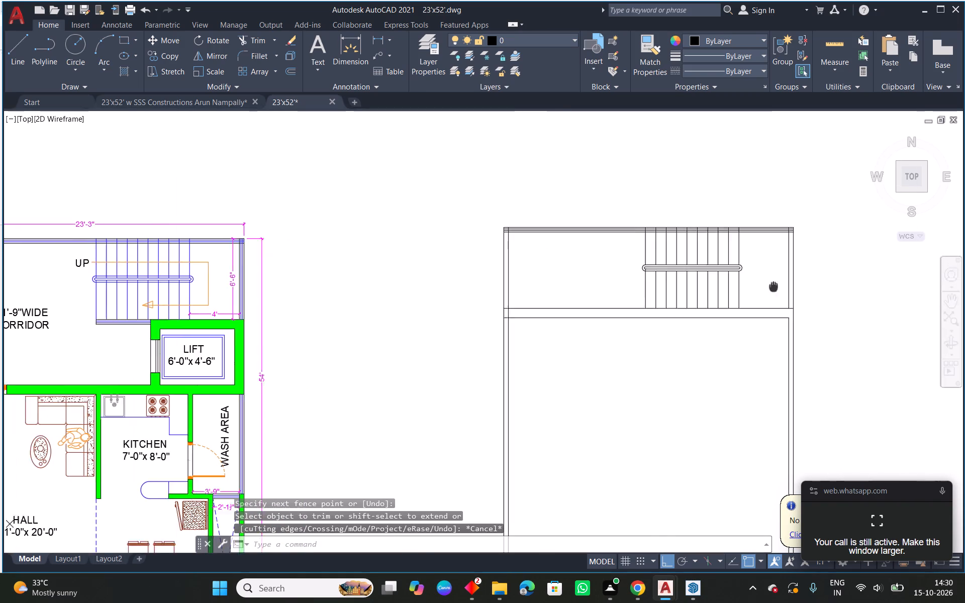
middle_drag(774, 286, 658, 271)
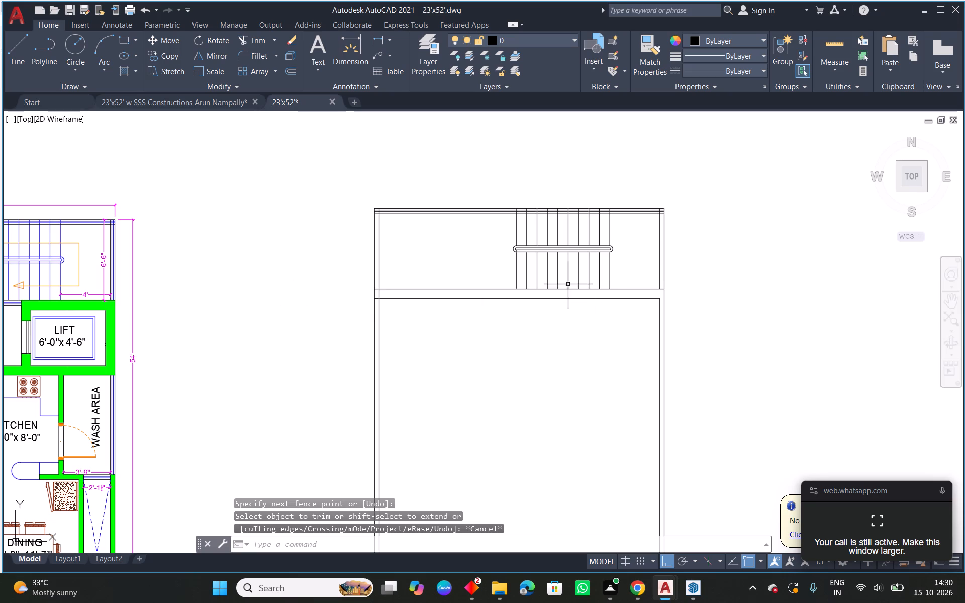
click(341, 57)
scroll(662, 283, up, 1)
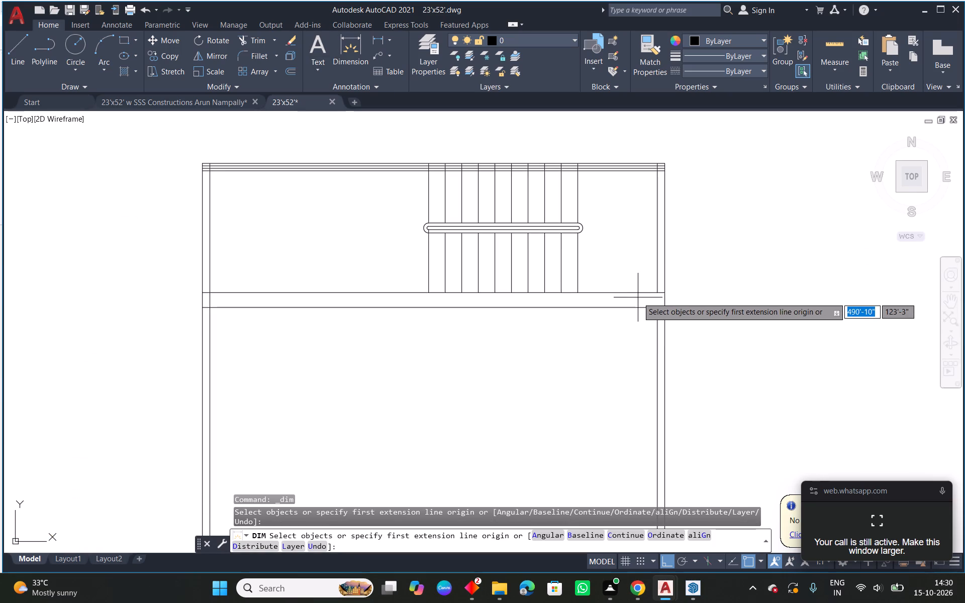
middle_drag(606, 282, 861, 319)
middle_drag(840, 323, 606, 292)
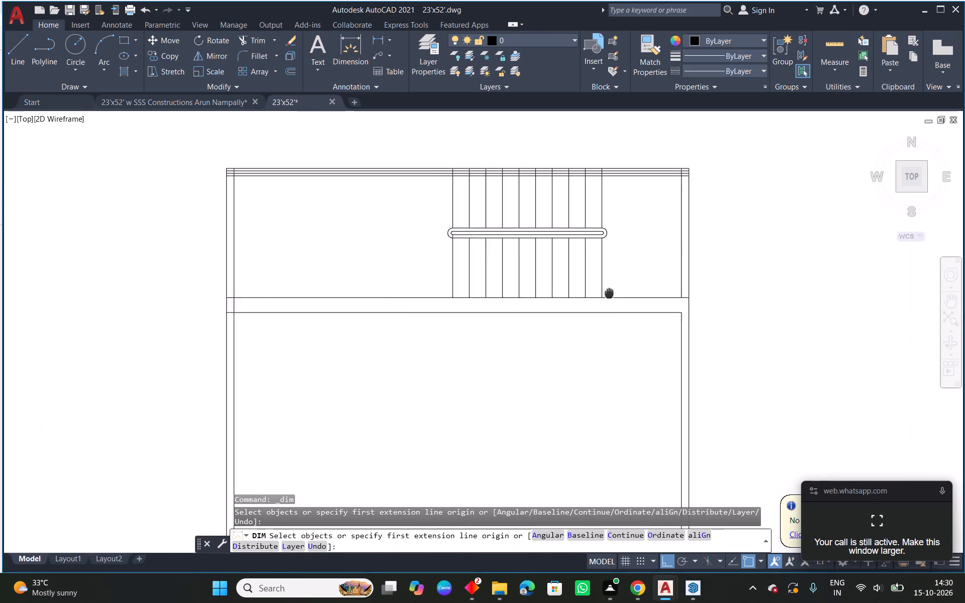
middle_drag(606, 292, 599, 292)
click(670, 295)
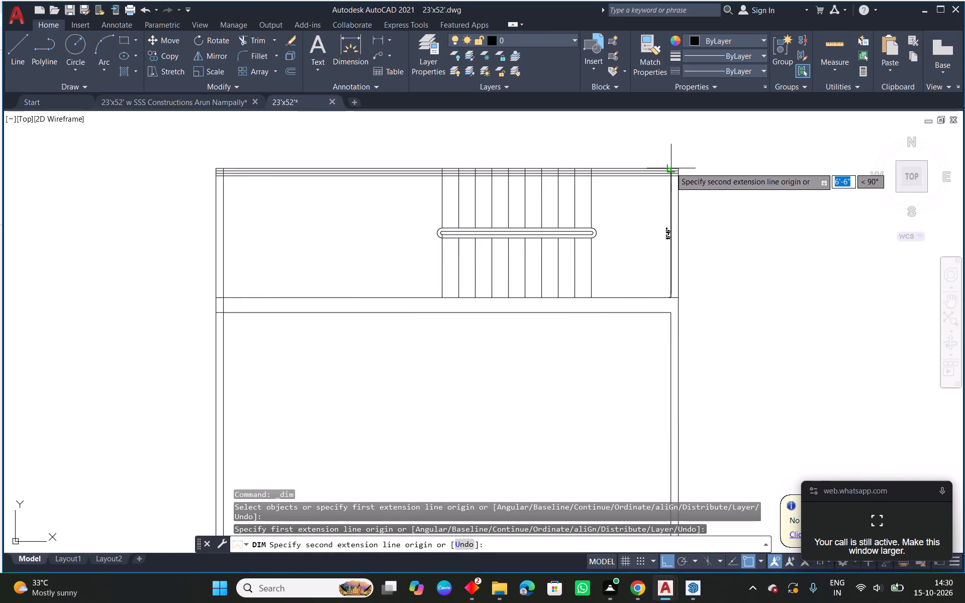
click(671, 167)
click(646, 171)
right_click(615, 228)
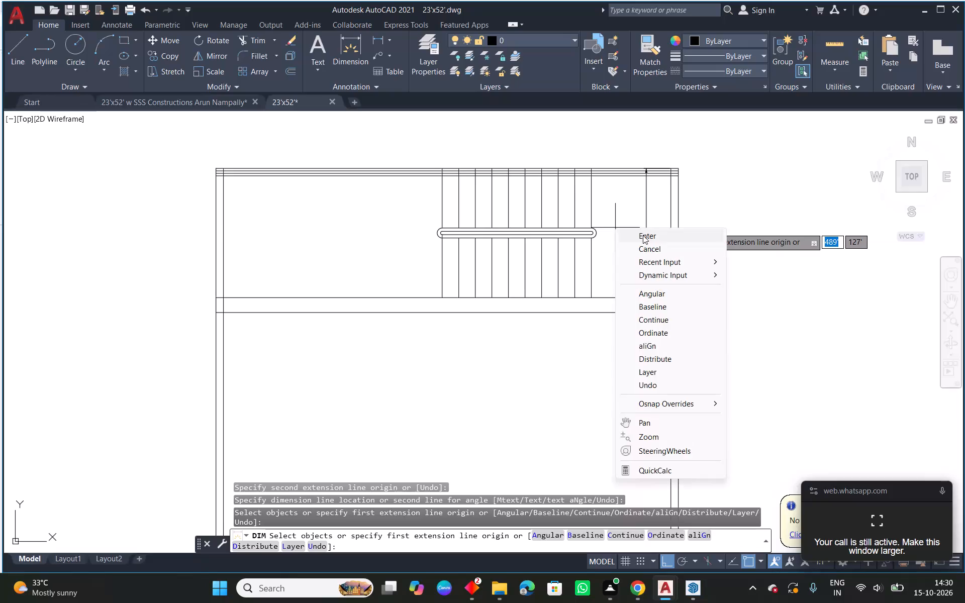
click(643, 235)
Dimension the landing width from the side wall's inner line to the nearest tread line.
right_click(618, 234)
click(654, 245)
scroll(665, 288, up, 2)
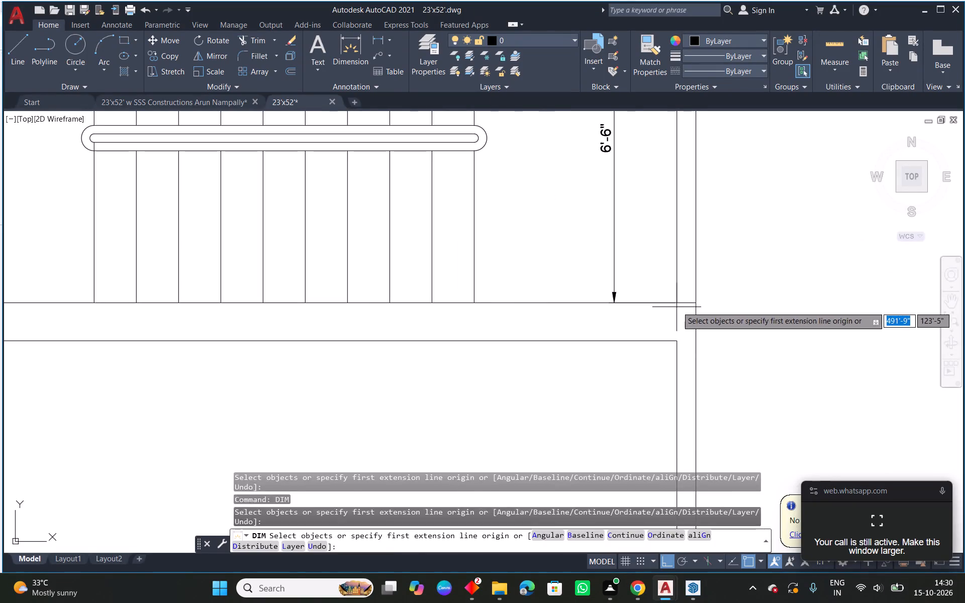
click(678, 301)
click(477, 301)
click(480, 257)
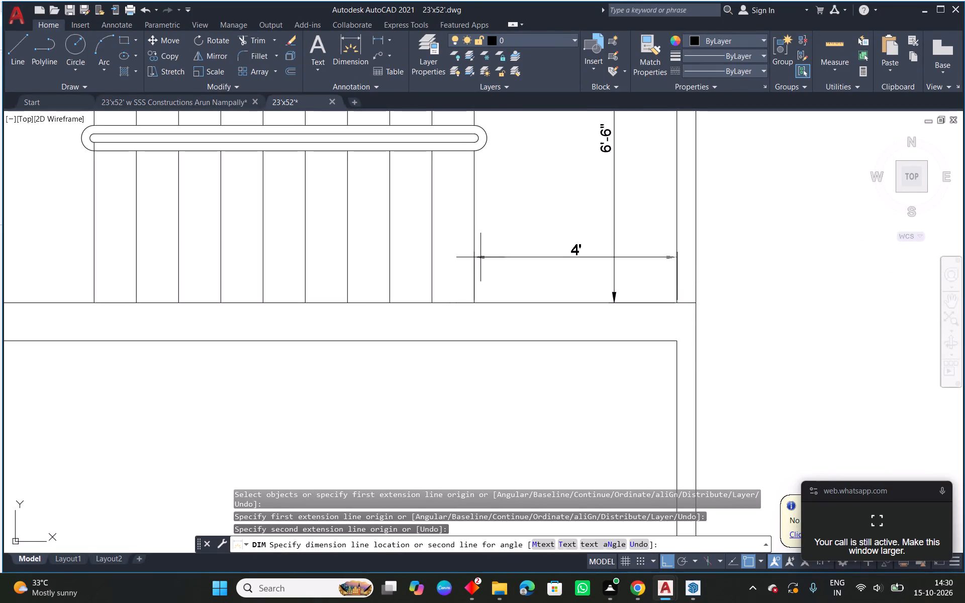
key(Escape)
Match the two new staircase dimensions to the magenta 6'-6" dimension in the pasted plan.
scroll(551, 268, down, 3)
middle_drag(560, 299, 670, 283)
key(Escape)
text(ma)
key(space)
click(150, 245)
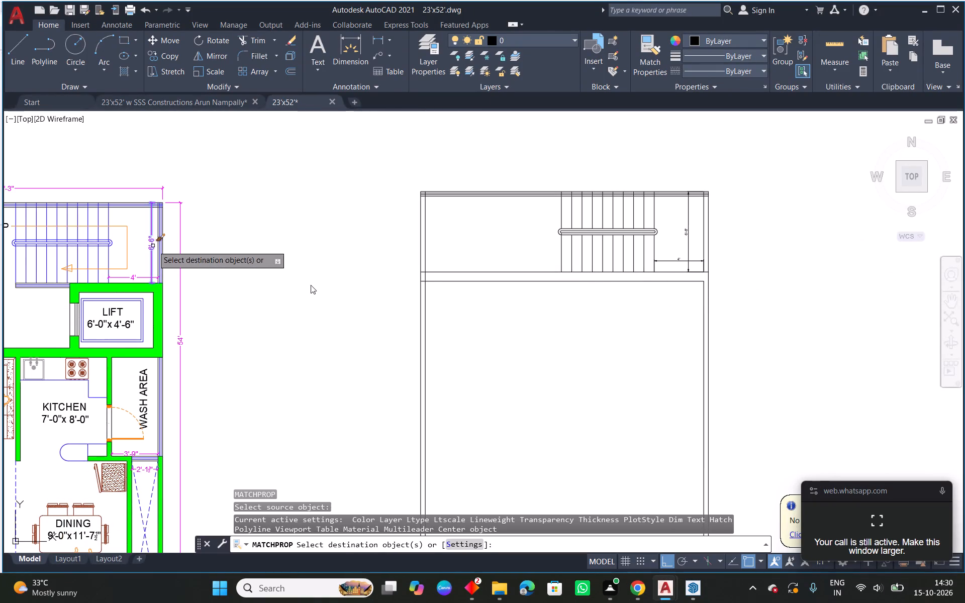
click(687, 233)
click(676, 261)
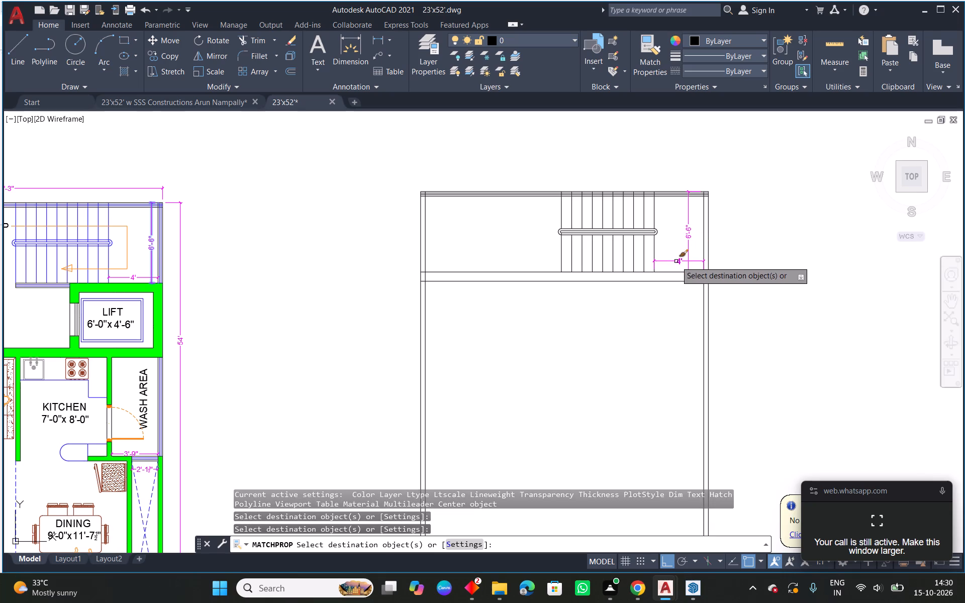
scroll(678, 262, up, 3)
key(Escape)
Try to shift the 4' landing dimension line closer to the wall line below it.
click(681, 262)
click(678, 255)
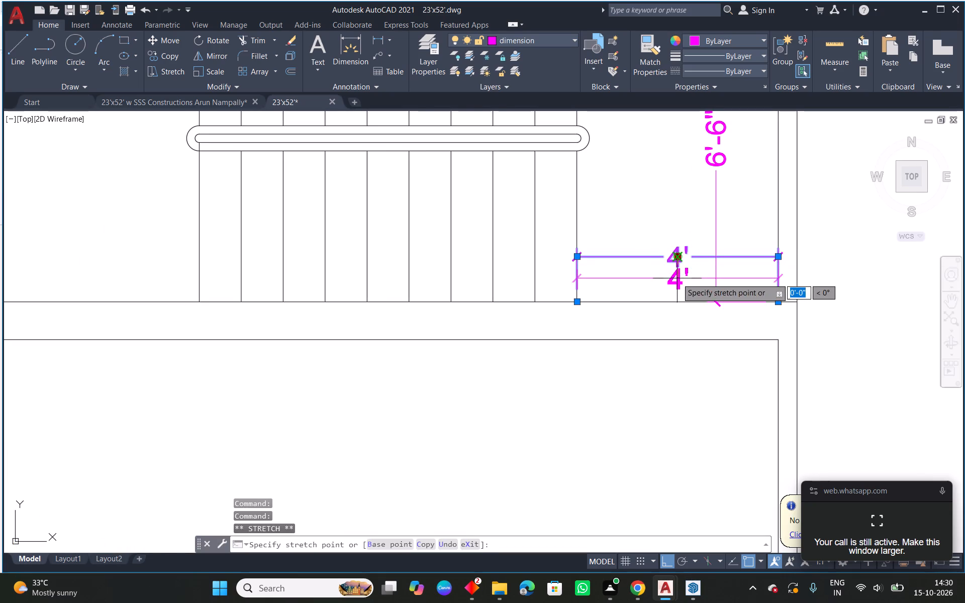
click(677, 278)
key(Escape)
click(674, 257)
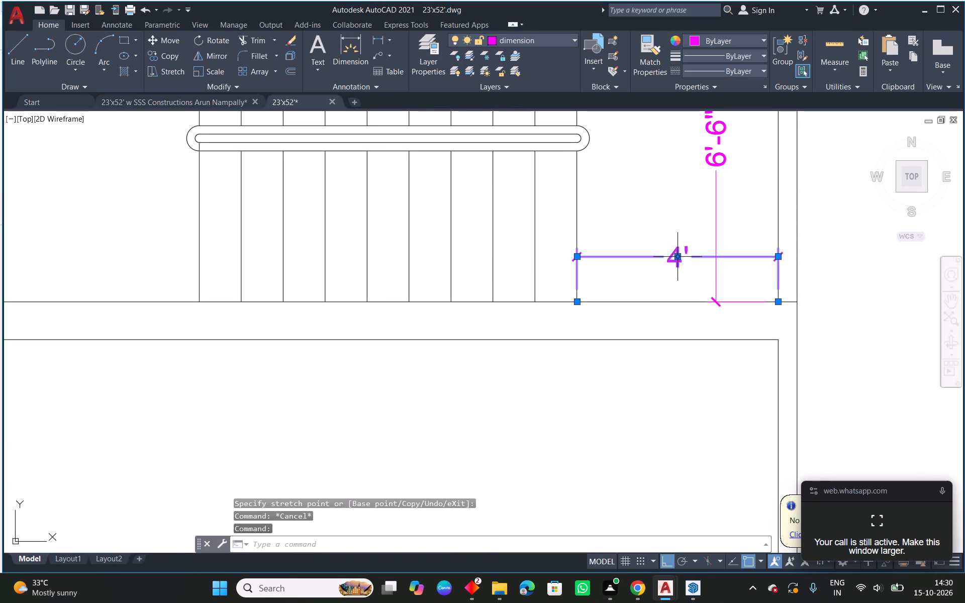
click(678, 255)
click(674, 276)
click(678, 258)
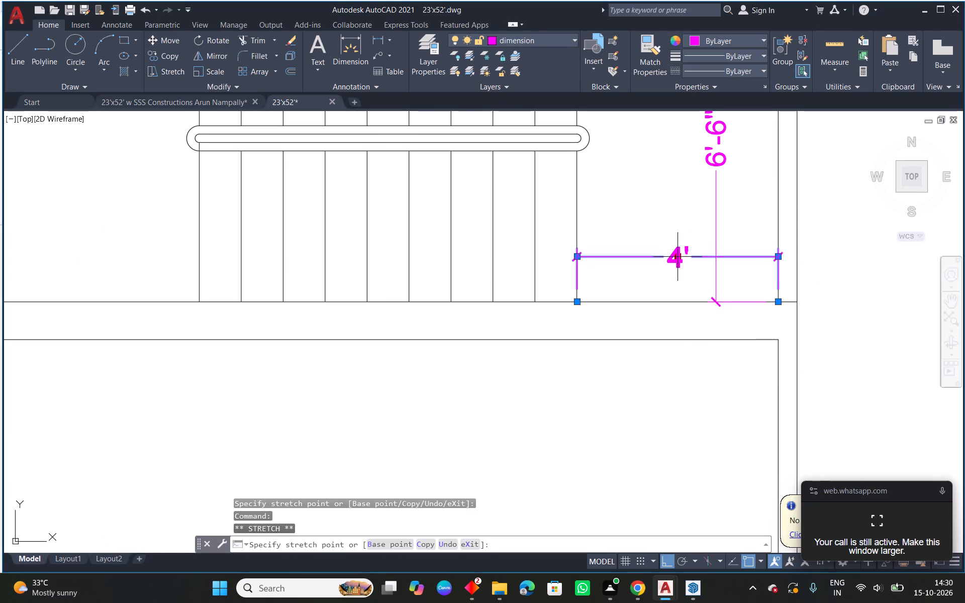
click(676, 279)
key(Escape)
Shift the 6'-6" staircase dimension line closer to the side wall.
middle_drag(711, 231, 685, 347)
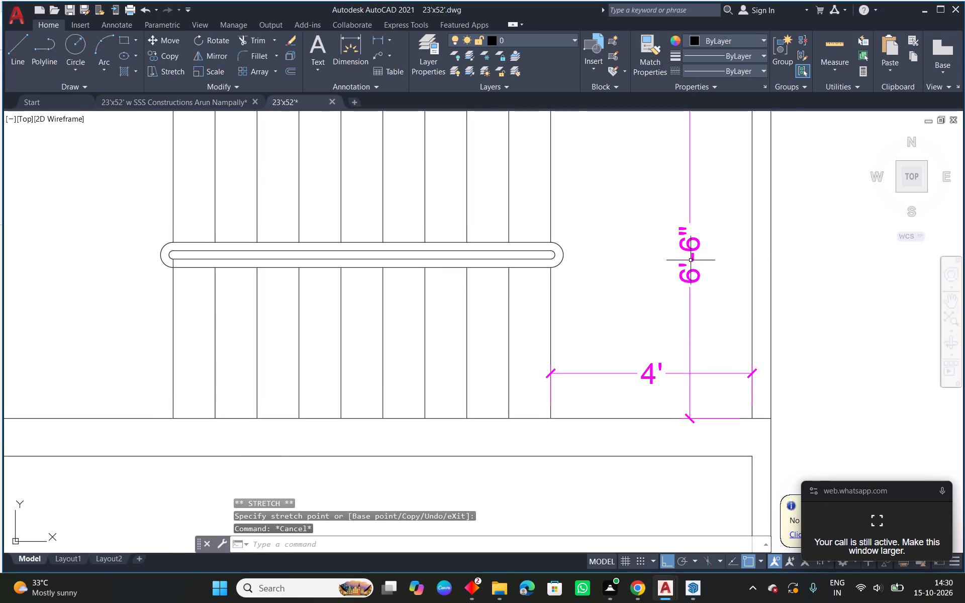
click(690, 260)
click(689, 253)
click(715, 253)
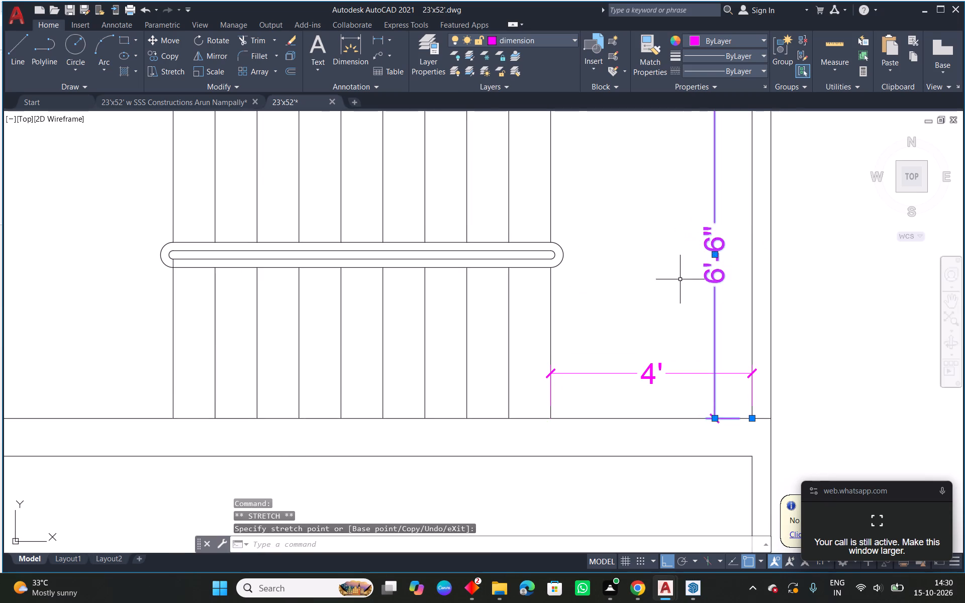
key(Escape)
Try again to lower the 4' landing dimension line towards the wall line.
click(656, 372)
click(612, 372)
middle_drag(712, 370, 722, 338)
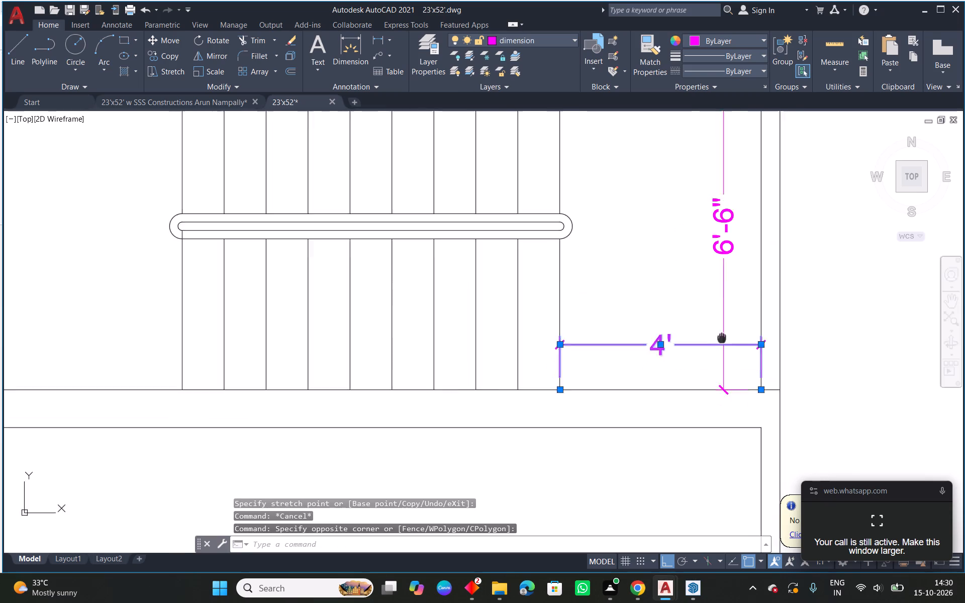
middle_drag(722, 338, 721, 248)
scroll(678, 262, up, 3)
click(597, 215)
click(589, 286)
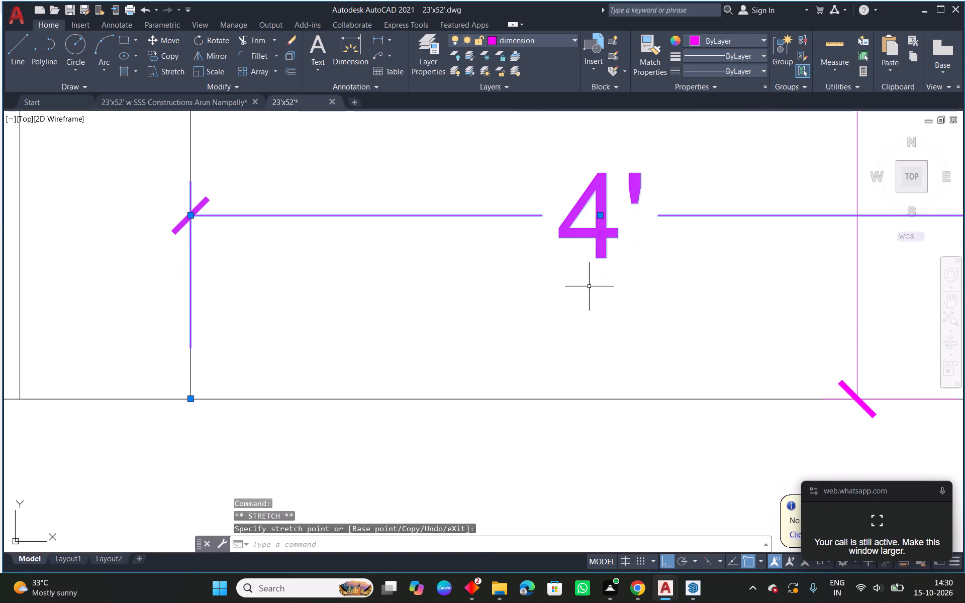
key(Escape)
Assign the two inner lines of the redrawn plan's top wall to the blue layer.
scroll(592, 269, down, 4)
scroll(570, 214, down, 2)
middle_drag(556, 221, 669, 260)
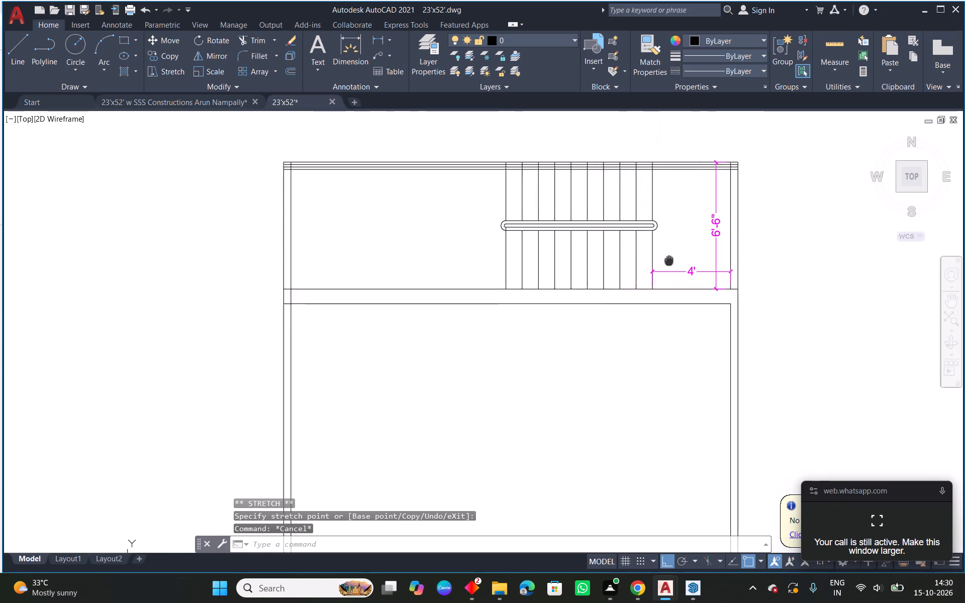
middle_drag(669, 260, 688, 264)
scroll(692, 265, down, 2)
key(Escape)
scroll(571, 232, up, 4)
scroll(523, 209, up, 3)
click(546, 191)
click(538, 229)
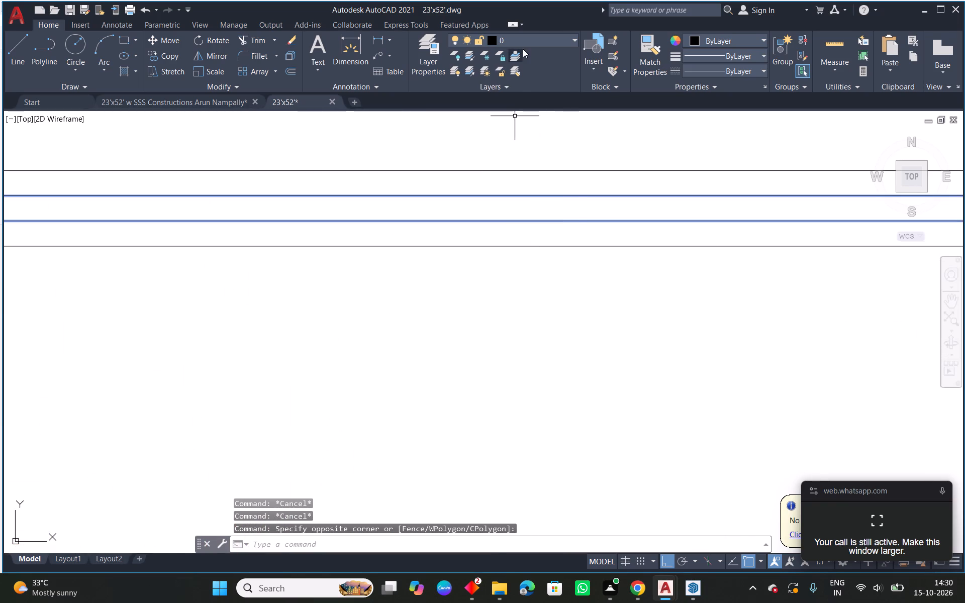
click(548, 41)
click(527, 118)
key(Escape)
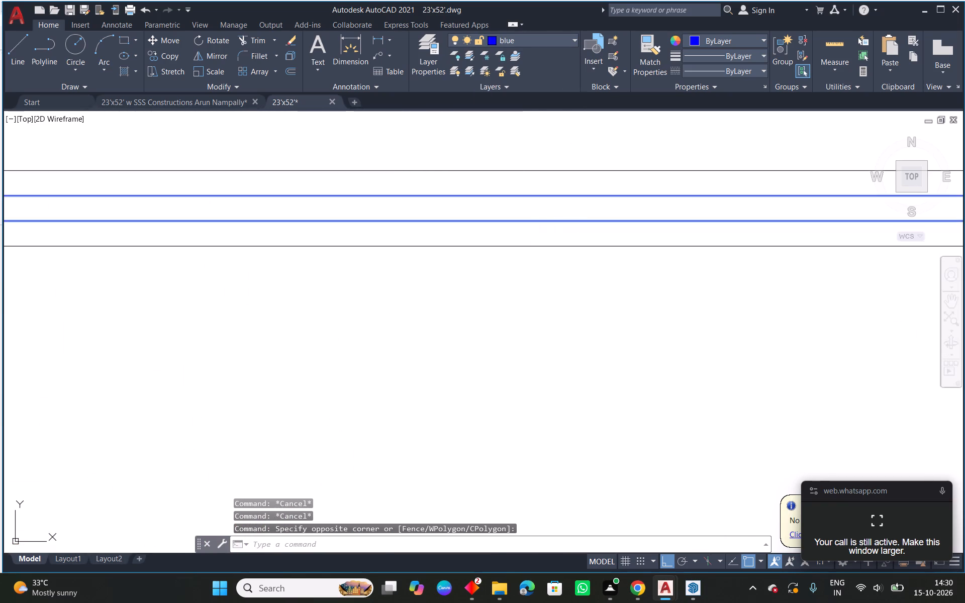
Trim the left wall's inner line below the staircase area and across the cross wall.
scroll(524, 272, down, 4)
middle_drag(507, 353, 563, 251)
scroll(499, 426, up, 1)
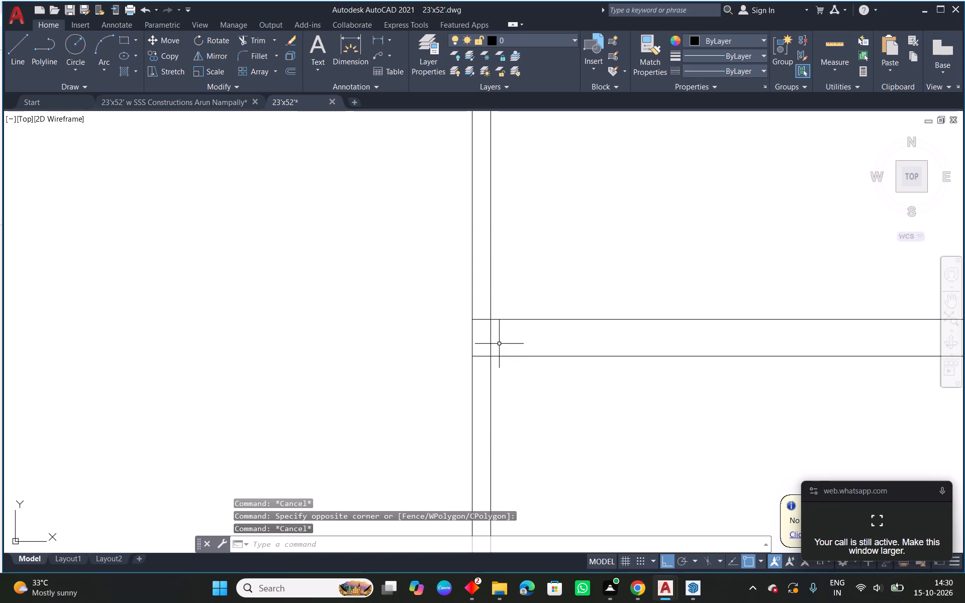
text(tr)
key(space)
key(space)
click(490, 366)
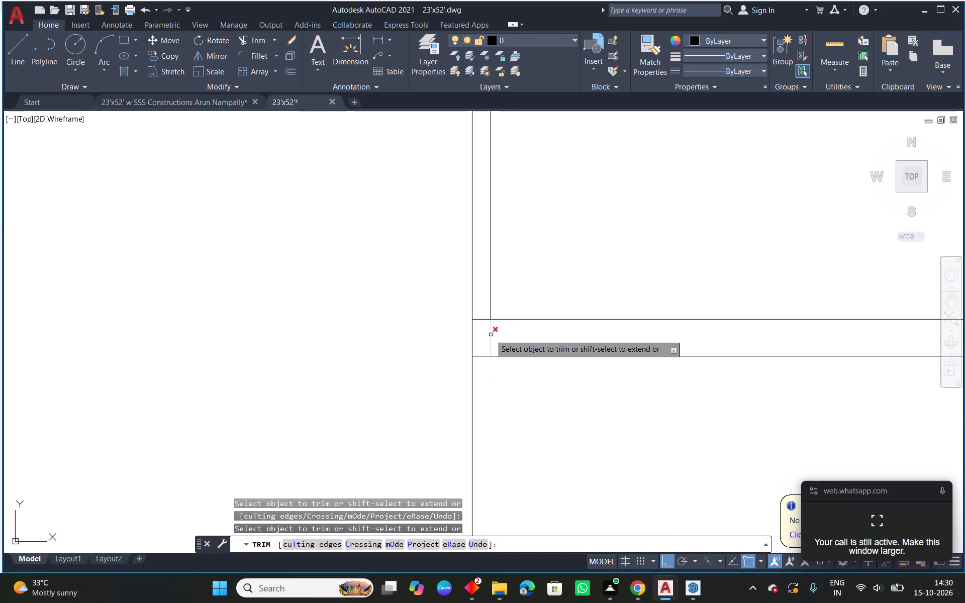
click(491, 335)
key(Escape)
Offset the left wall's inner line outward by 1.5" twice to form two intermediate lines within the wall.
middle_drag(512, 290, 526, 365)
scroll(526, 365, down, 1)
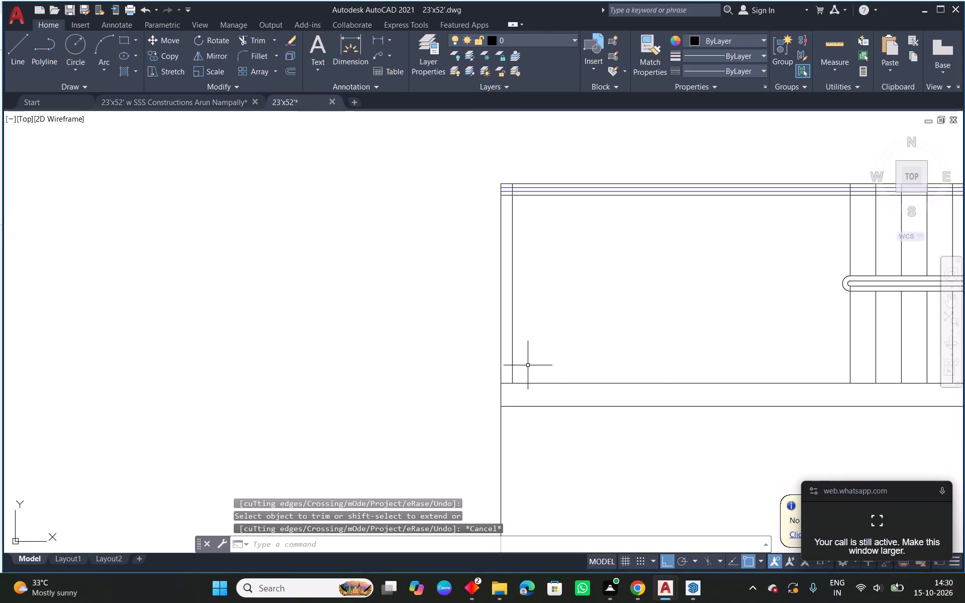
text(o 1.5)
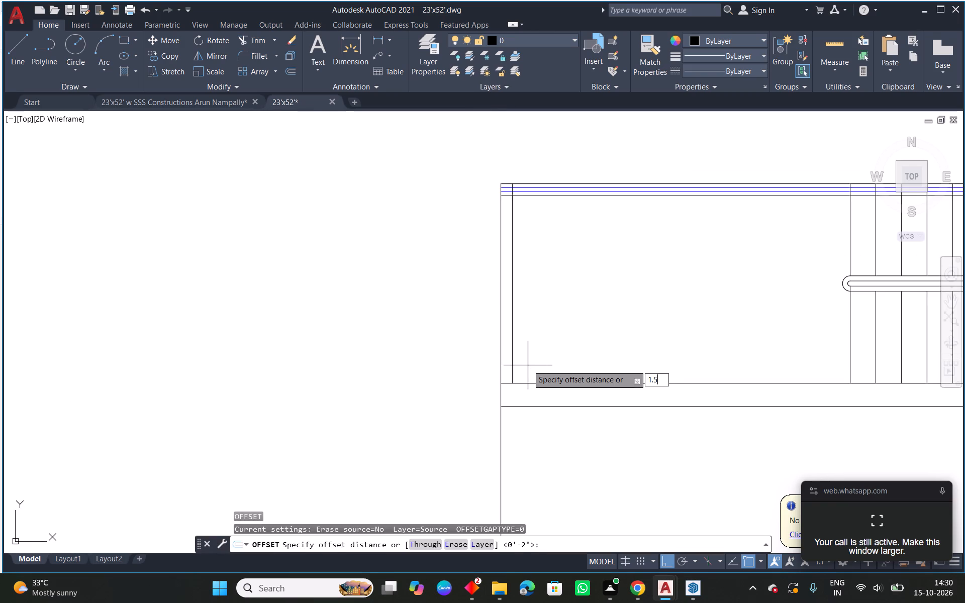
key(space)
scroll(516, 343, up, 2)
click(506, 357)
click(490, 362)
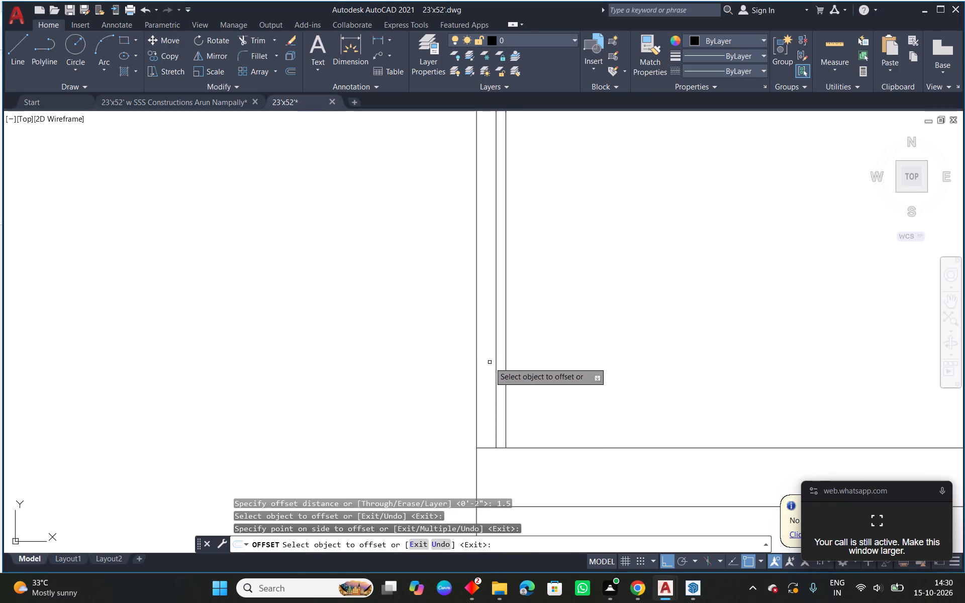
click(496, 354)
click(469, 353)
key(Escape)
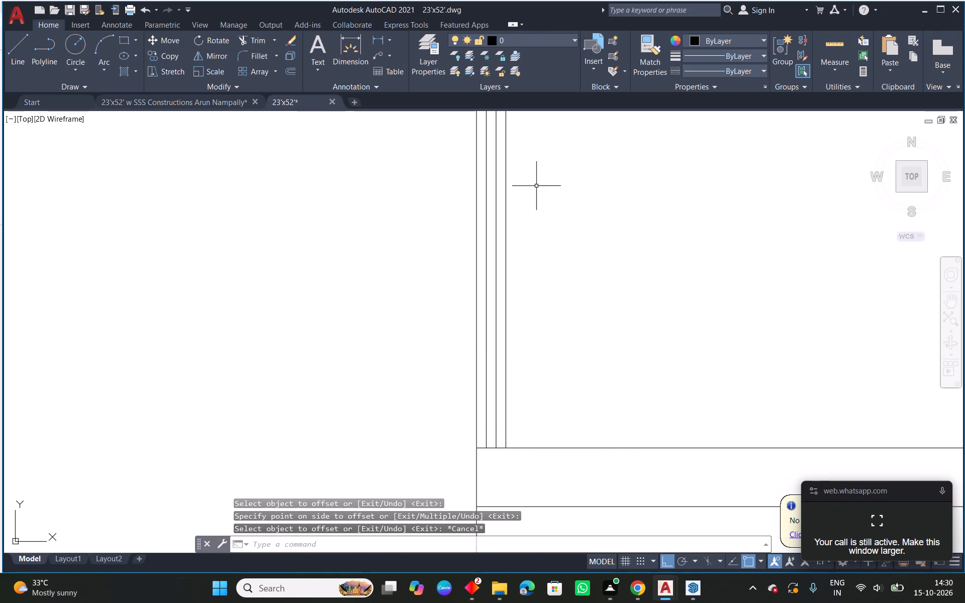
Assign the two new intermediate lines in the left wall to the blue layer.
middle_drag(536, 186, 487, 478)
scroll(446, 304, up, 1)
click(454, 292)
click(430, 291)
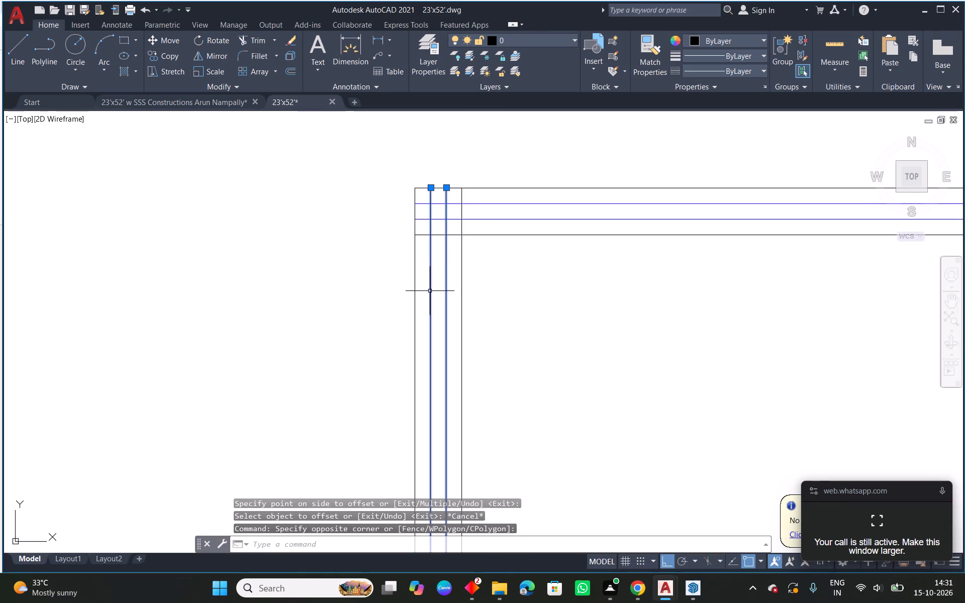
click(554, 40)
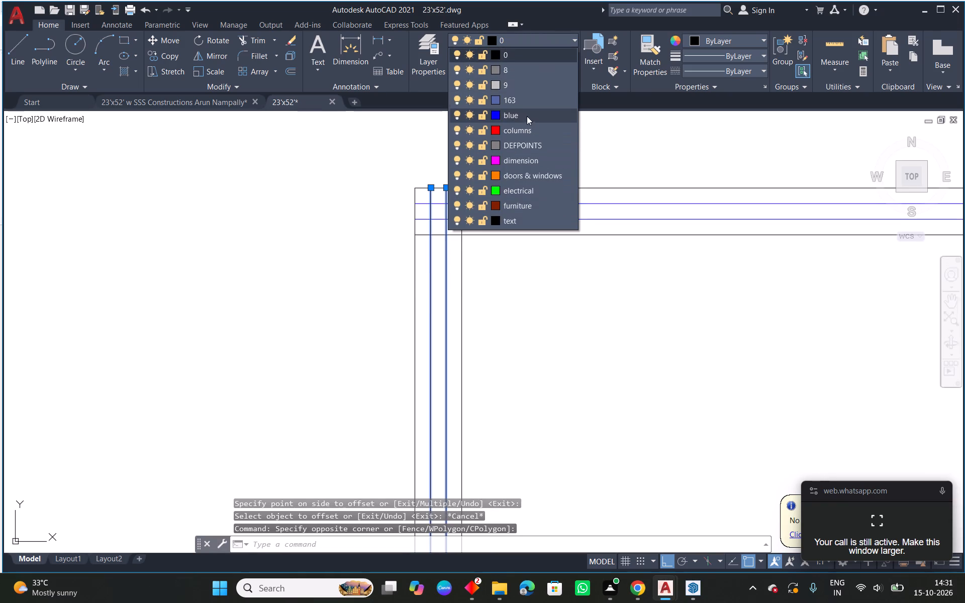
click(517, 121)
key(Escape)
Assign the stair tread lines and the central handrail to the blue layer.
scroll(514, 310, down, 3)
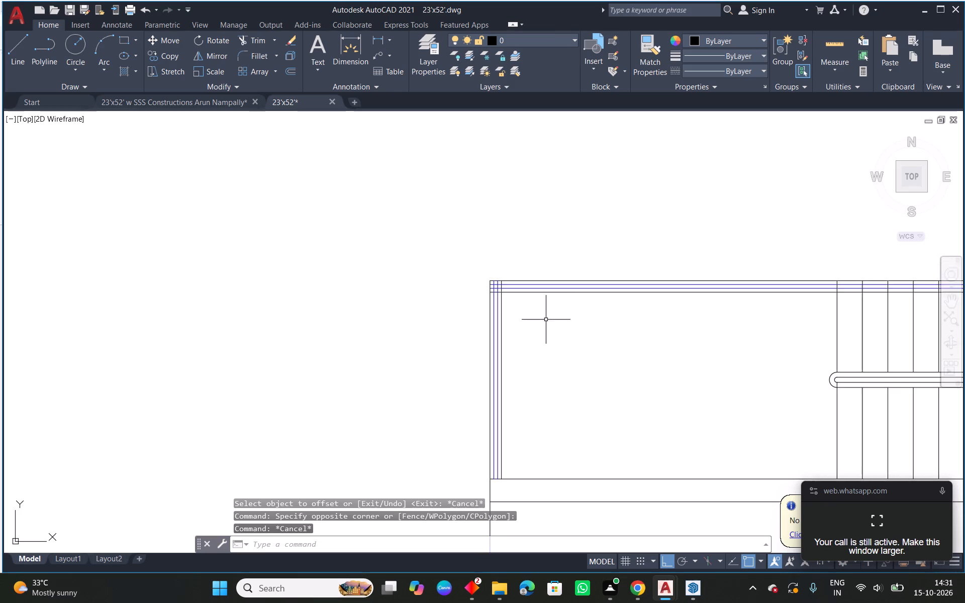
middle_drag(751, 373, 433, 241)
scroll(404, 233, down, 1)
scroll(690, 235, up, 1)
drag(616, 215, 602, 225)
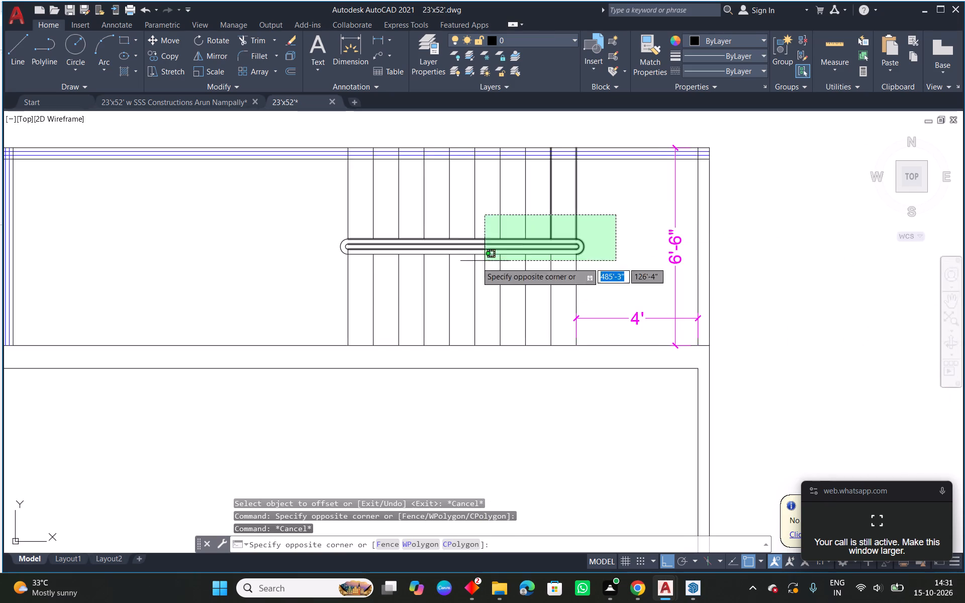
click(315, 279)
click(555, 38)
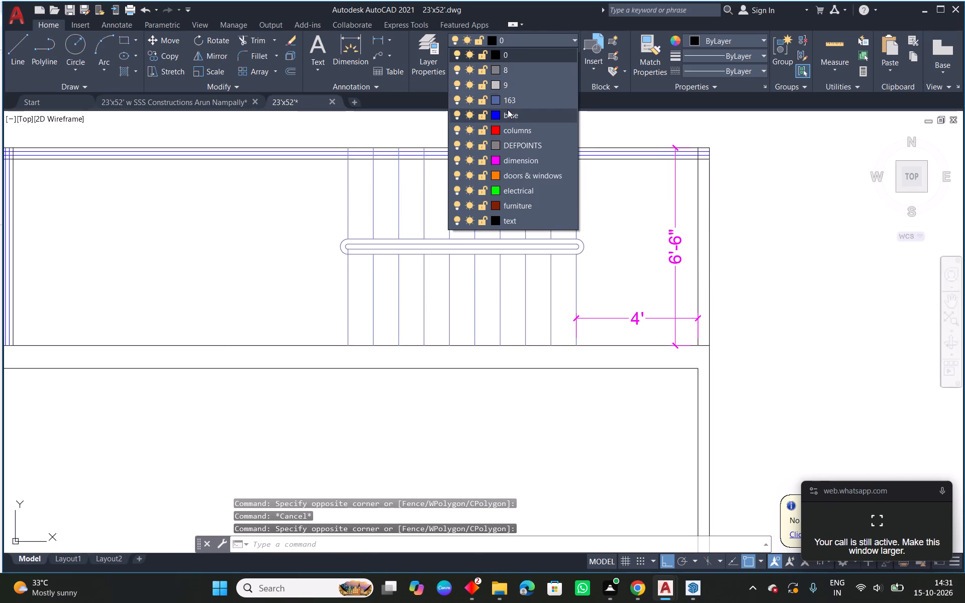
click(510, 114)
key(Escape)
Copy the orange stair direction arrow from the reference plan onto the redrawn staircase, with Ortho off.
scroll(491, 243, down, 1)
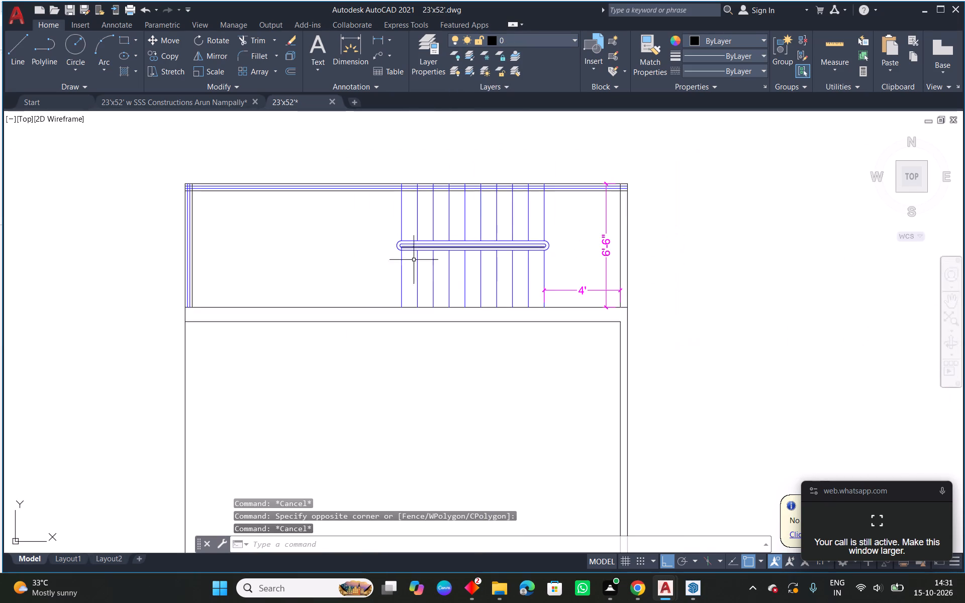
middle_drag(414, 260, 643, 227)
scroll(643, 227, down, 1)
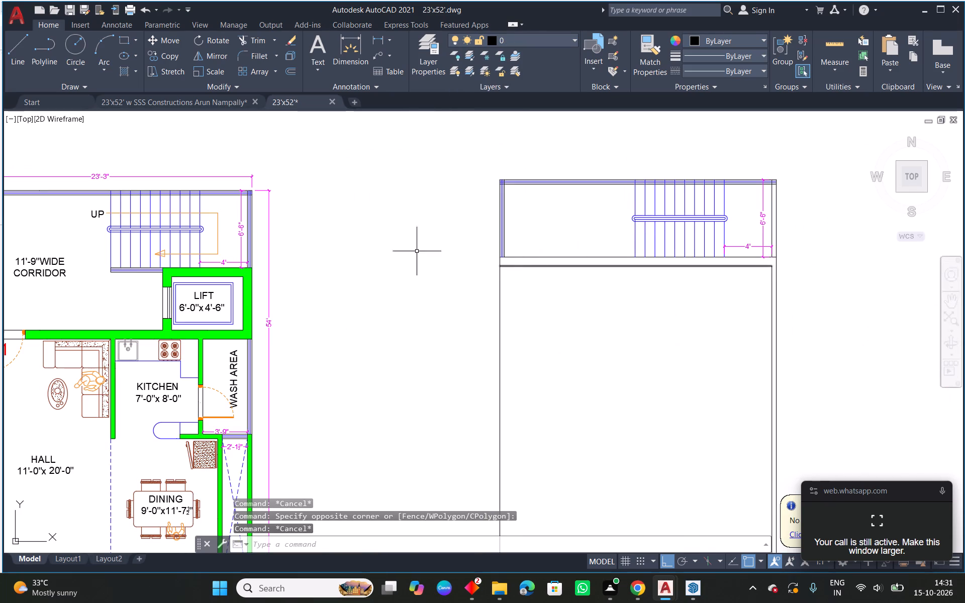
click(218, 227)
text(co)
key(space)
click(219, 232)
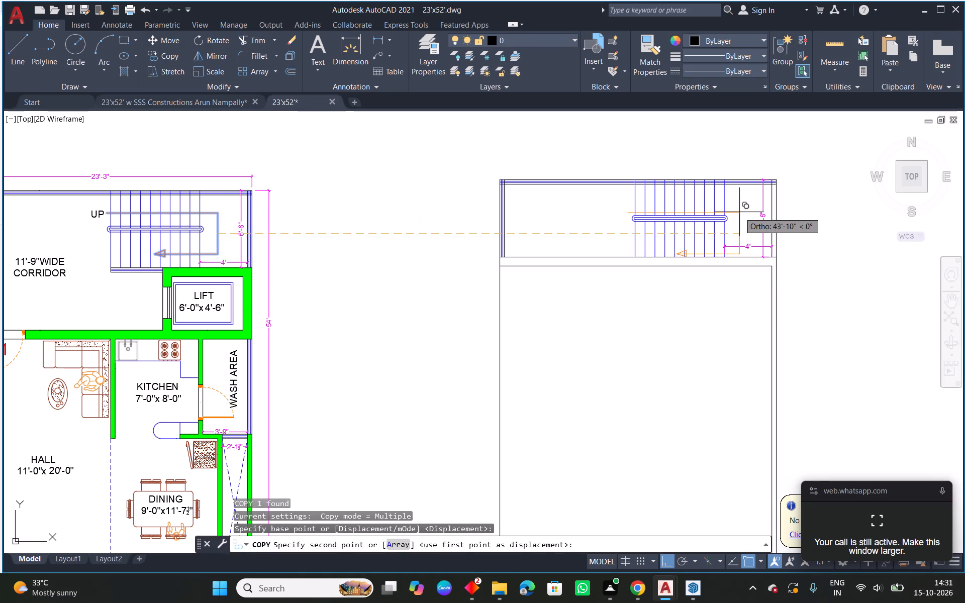
scroll(739, 212, up, 1)
click(668, 561)
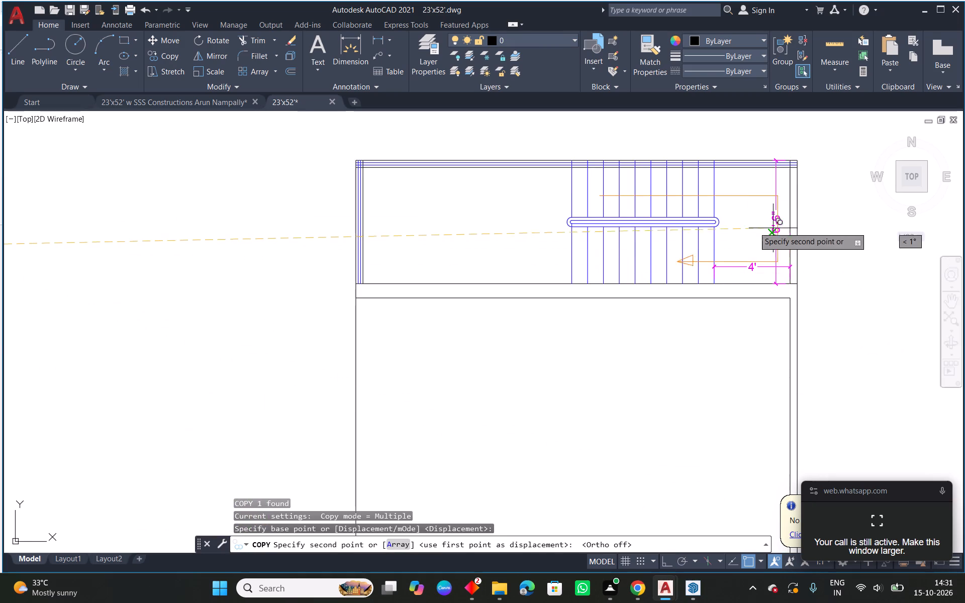
scroll(741, 223, up, 1)
click(741, 223)
key(Escape)
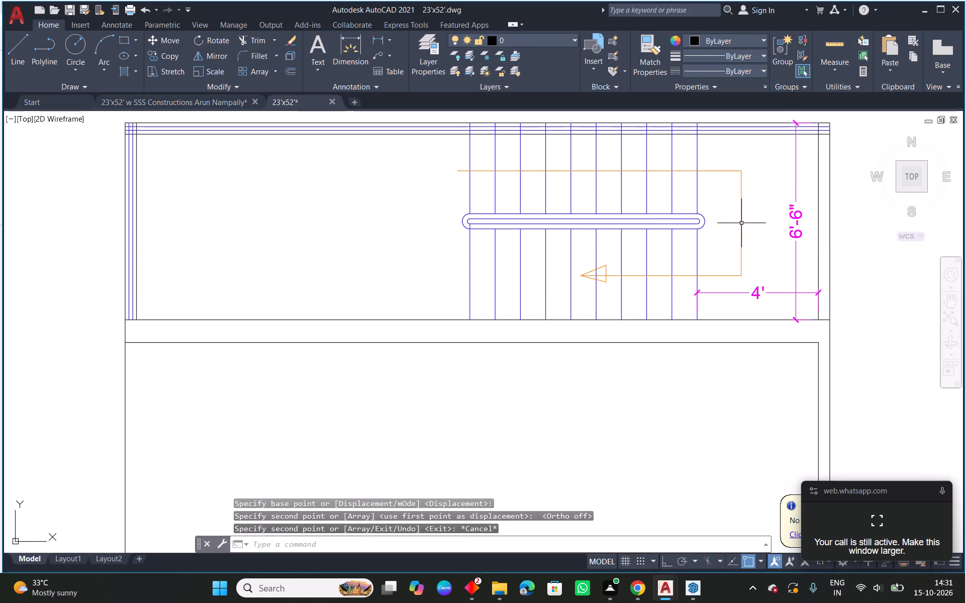
Move the copied stair direction arrow slightly closer to the 6'-6" dimension on the landing.
click(741, 238)
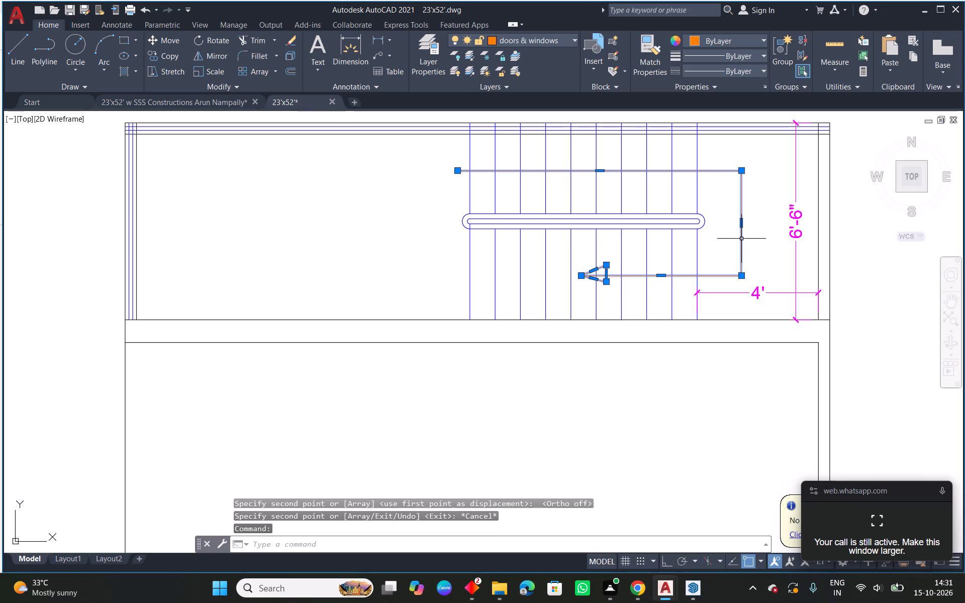
text(m)
key(space)
click(741, 227)
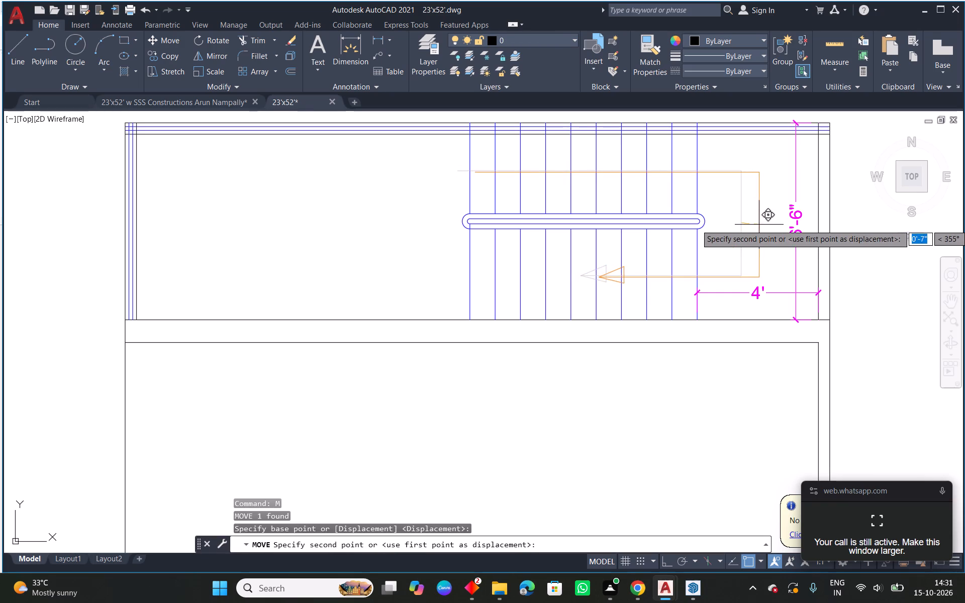
click(763, 225)
key(Escape)
Copy the UP label from the reference staircase to the start of the redrawn stair's direction line.
middle_drag(579, 258, 732, 238)
scroll(732, 238, down, 2)
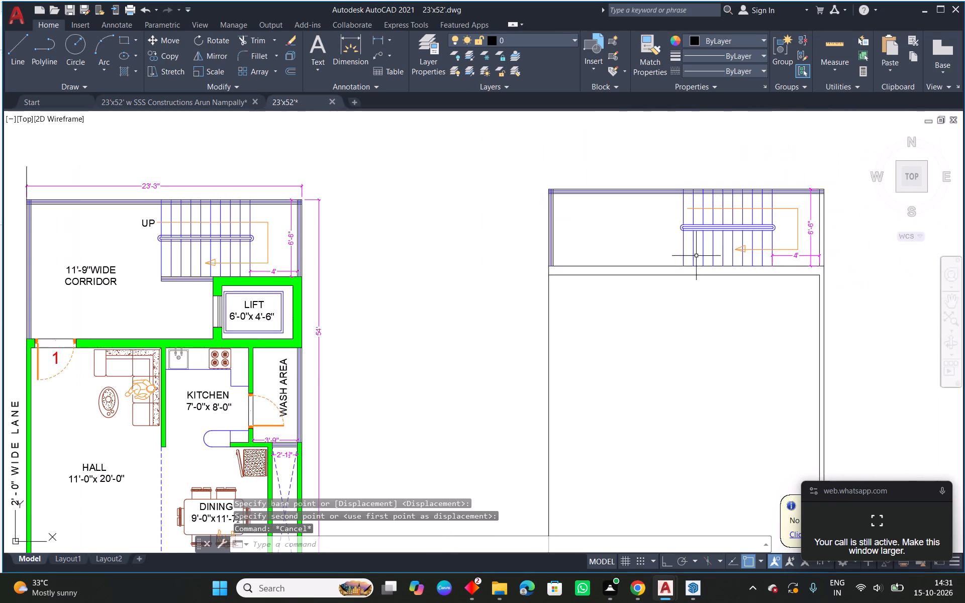
middle_drag(499, 250, 639, 231)
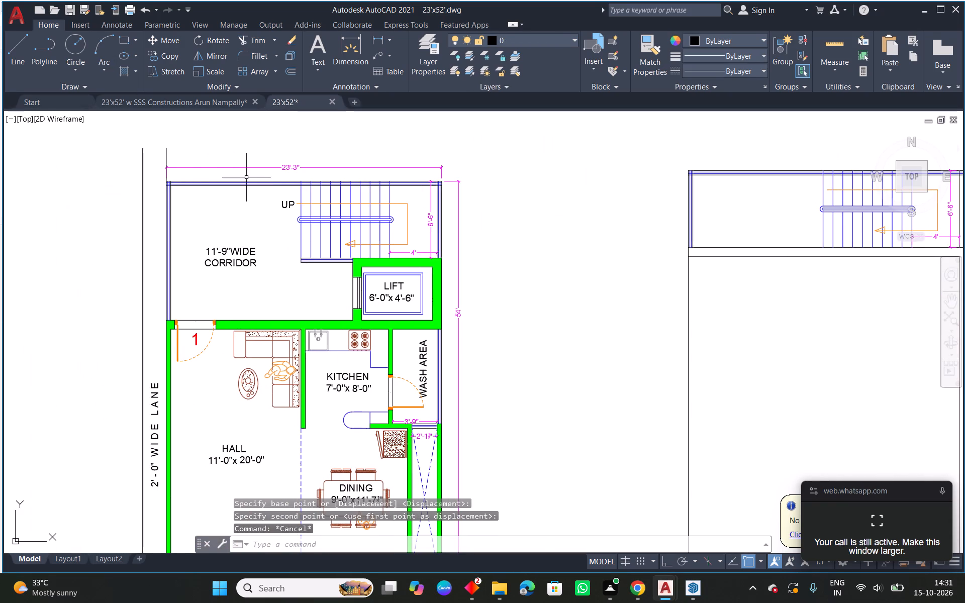
click(285, 202)
text(co)
key(space)
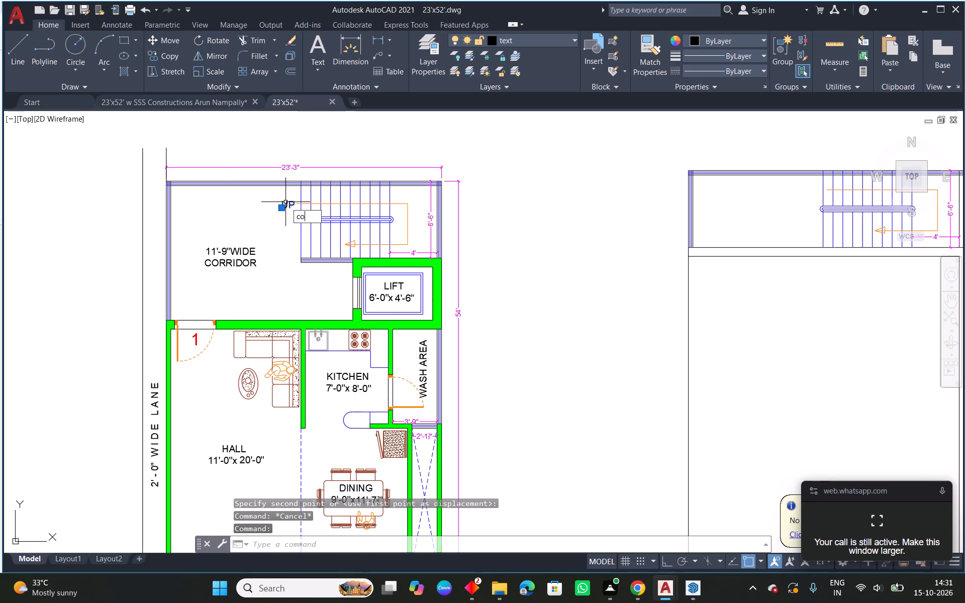
click(285, 202)
middle_drag(753, 242, 350, 231)
scroll(400, 174, up, 3)
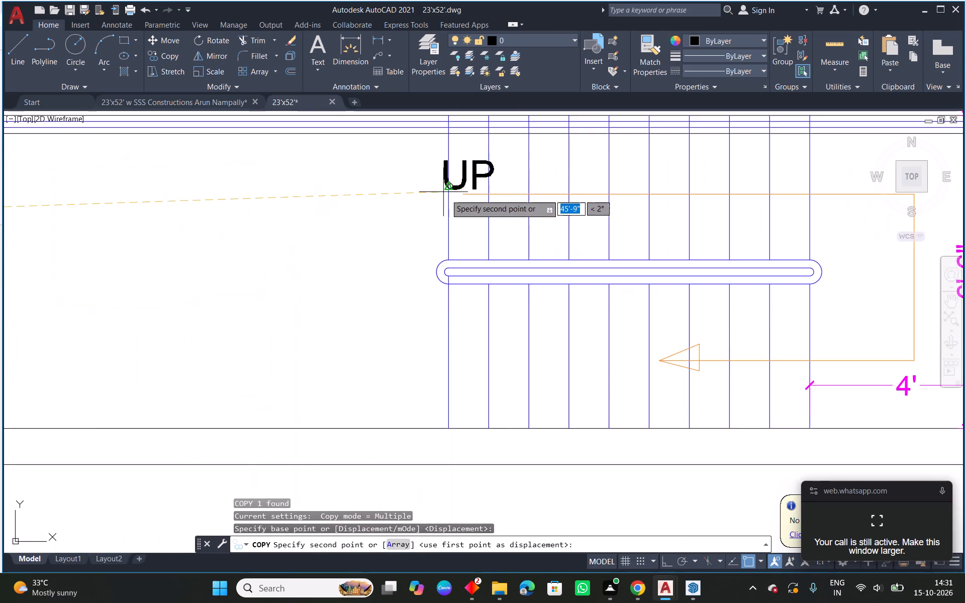
scroll(446, 195, up, 1)
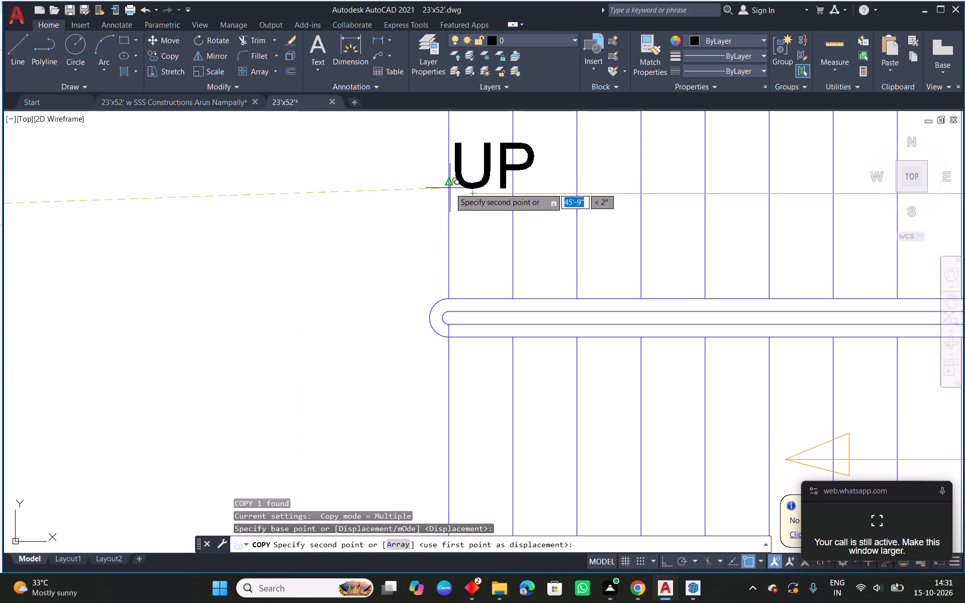
click(450, 188)
key(Escape)
Offset the lower line of the wall beneath the staircase downward by 4'6" to set the lift depth.
scroll(453, 202, down, 4)
middle_drag(399, 278, 549, 275)
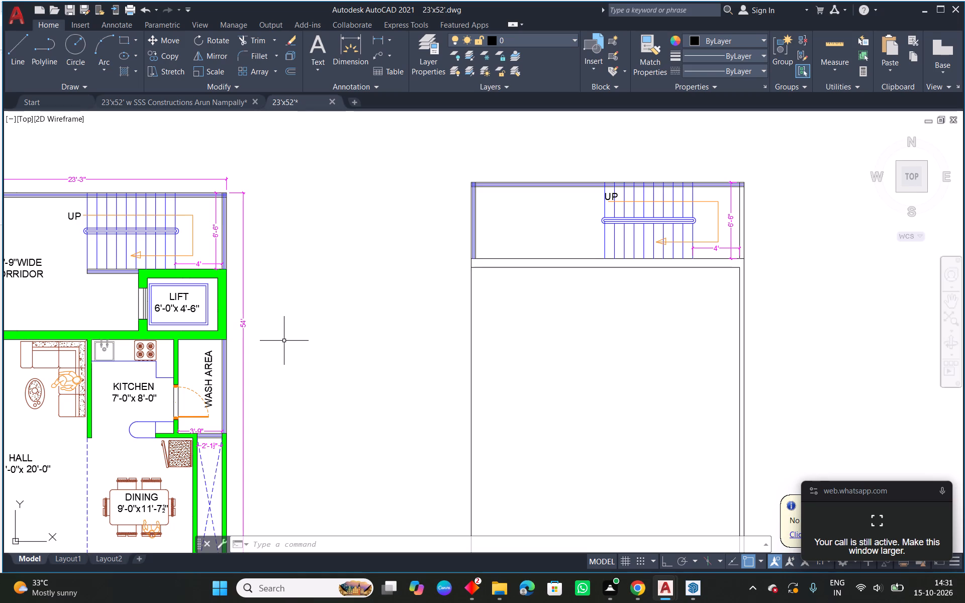
scroll(197, 314, up, 1)
click(194, 308)
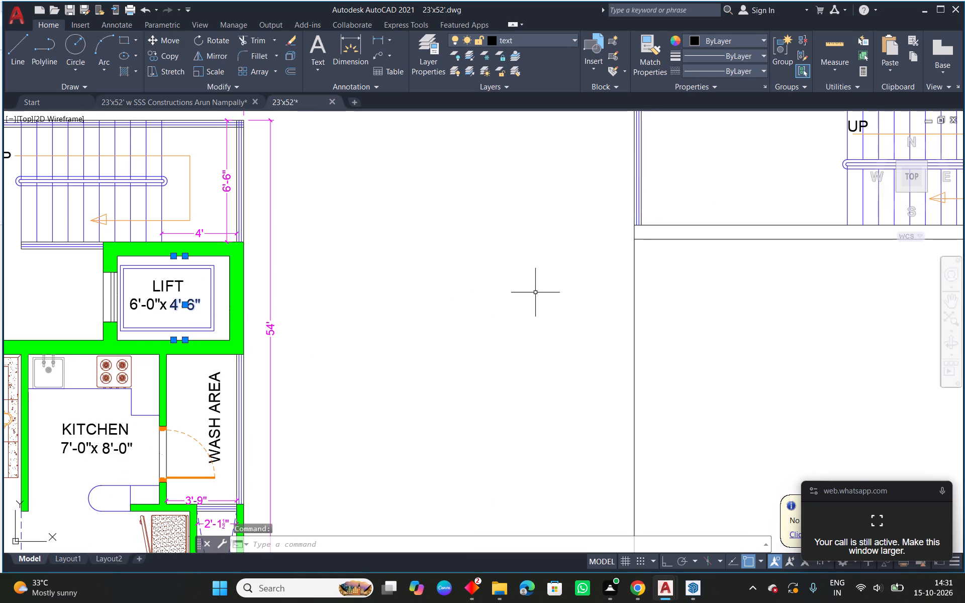
key(Escape)
middle_drag(790, 375, 460, 344)
text(o 4'')
key(BackSpace)
text(6")
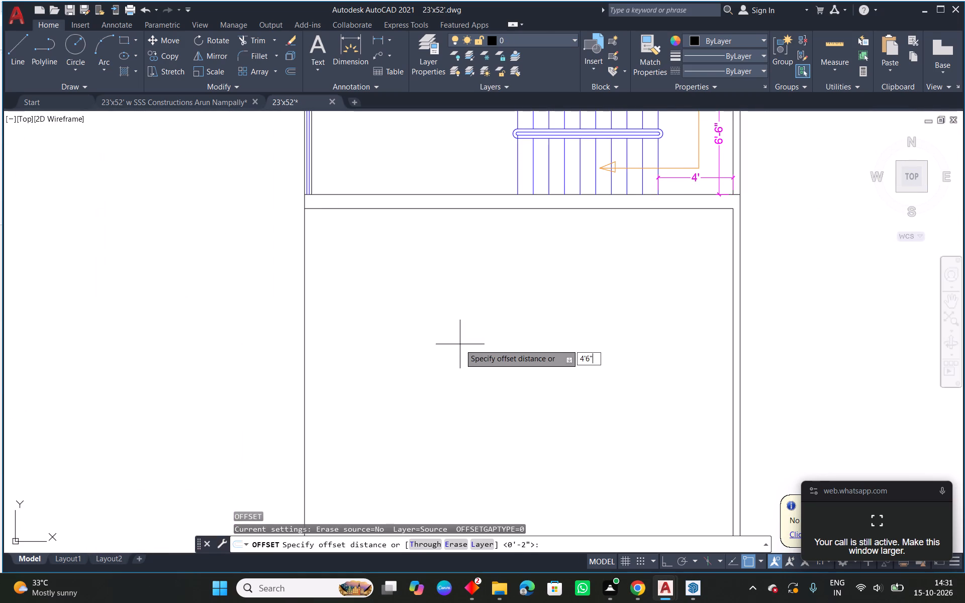
key(Return)
scroll(460, 344, down, 1)
middle_drag(493, 321, 514, 308)
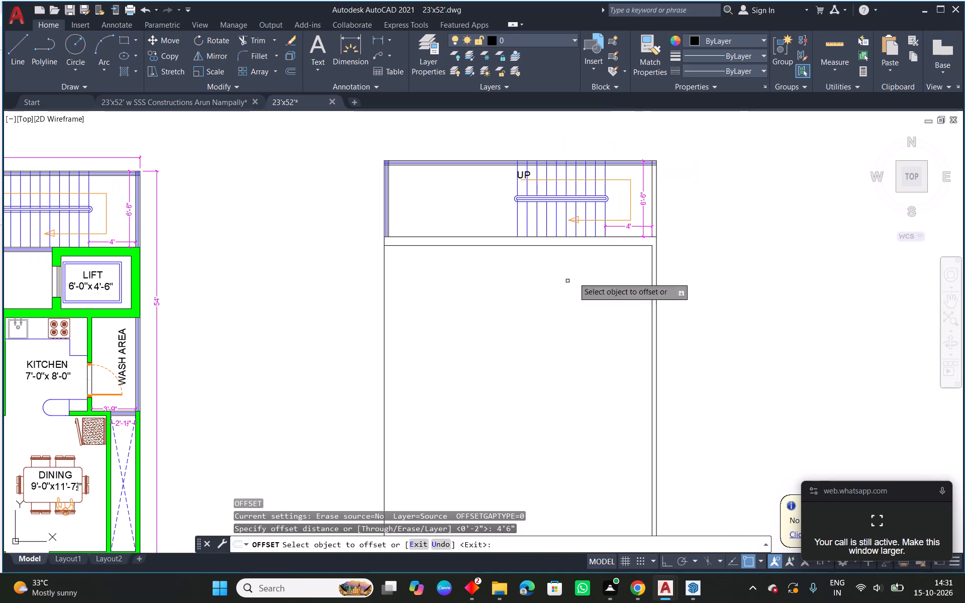
click(620, 246)
click(619, 291)
key(Escape)
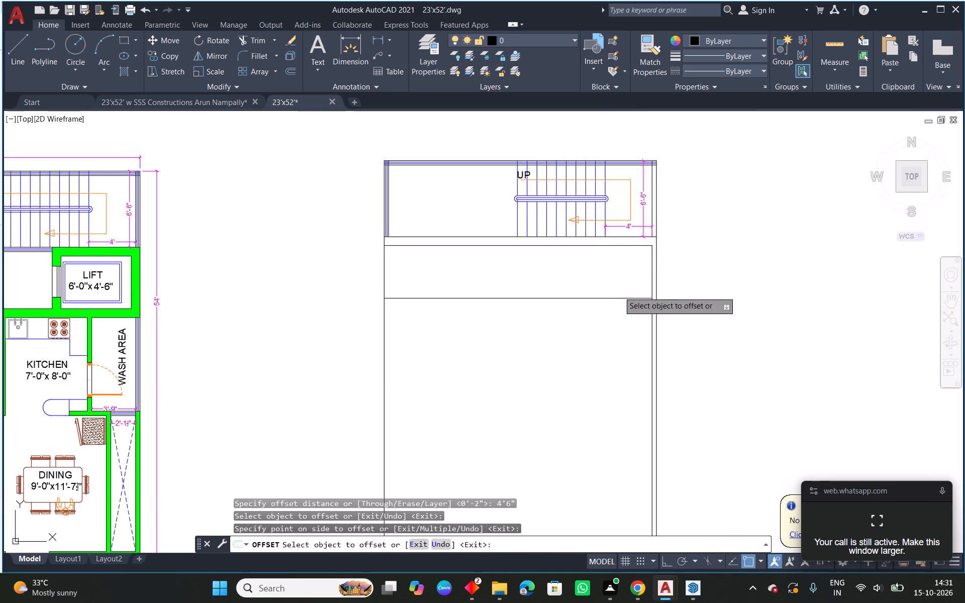
Offset the new lift boundary line downward by 9" to form the lower lift wall.
text(o 9")
key(Return)
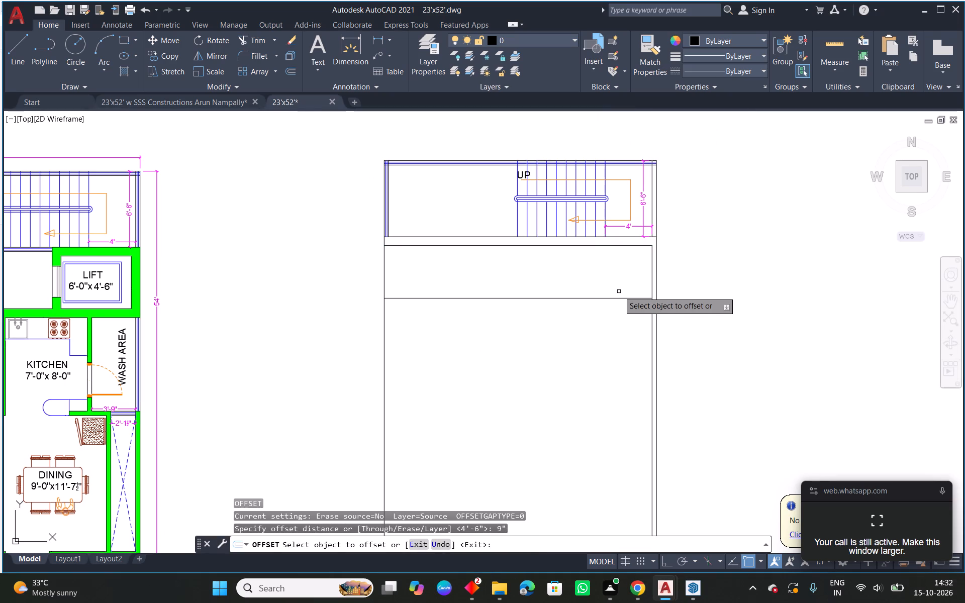
click(619, 299)
click(604, 352)
key(Escape)
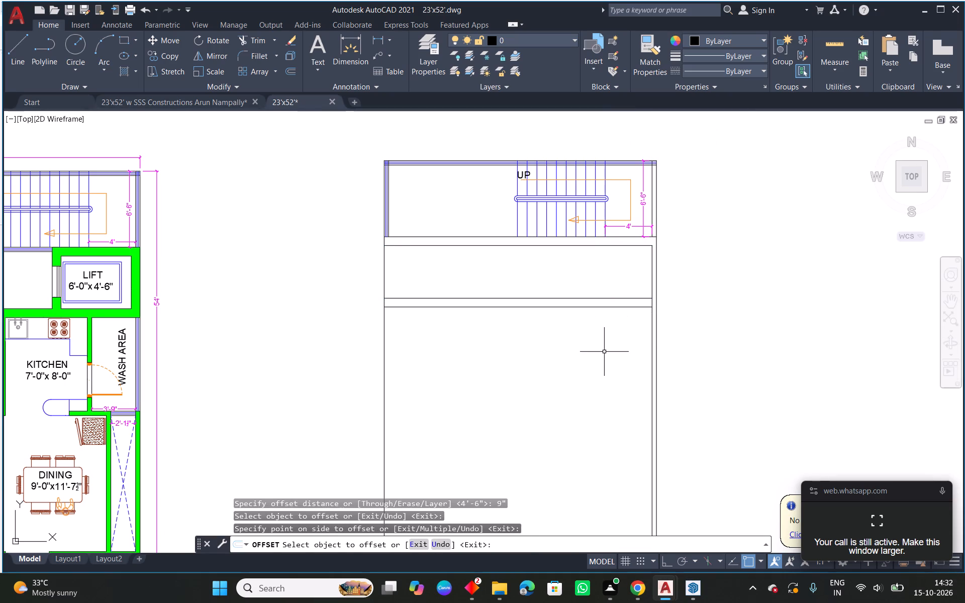
Offset the right wall's outer line inward by 9" beside the lift area.
text(o)
key(space)
key(space)
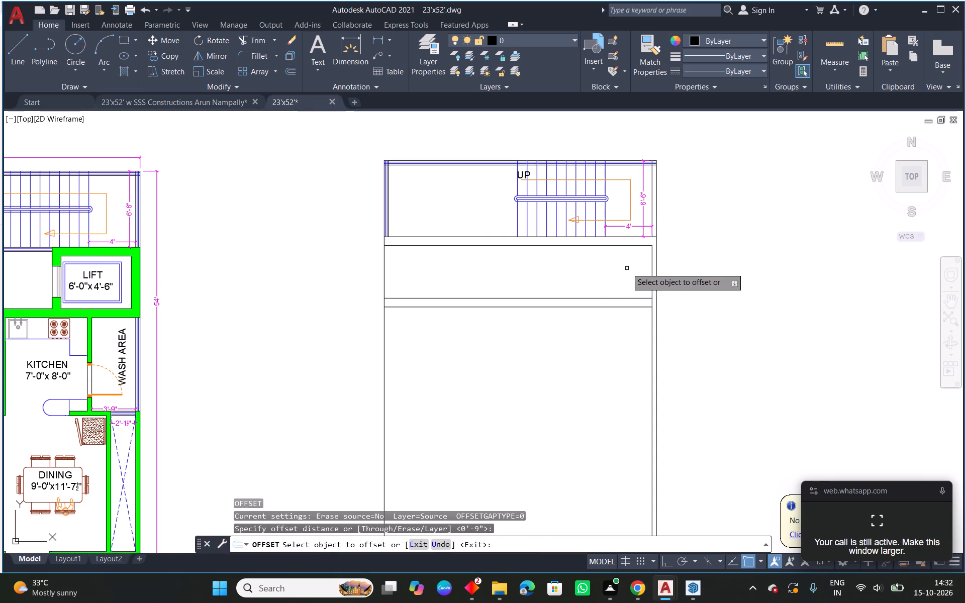
click(656, 263)
click(630, 274)
key(Escape)
scroll(654, 254, up, 2)
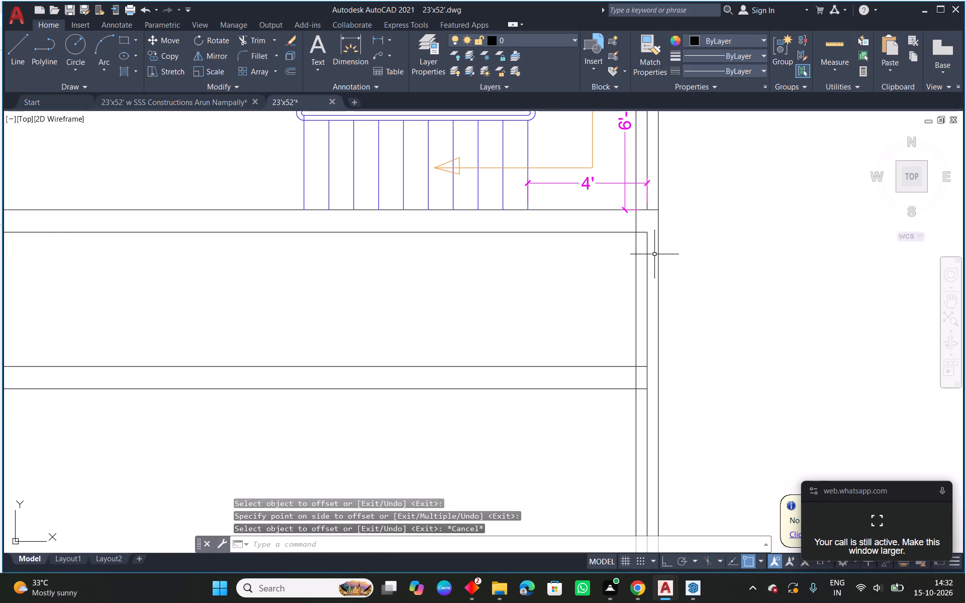
Fillet the lift's 9" inner right line with the upper boundary line and the lowest wall line to form square corners.
text(f)
key(space)
click(618, 232)
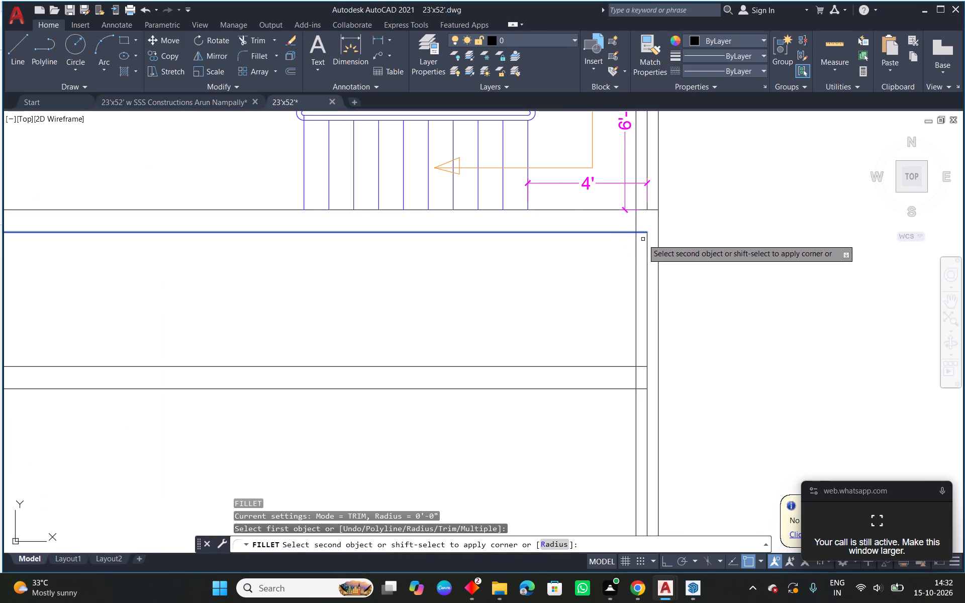
click(637, 247)
right_click(571, 273)
click(607, 285)
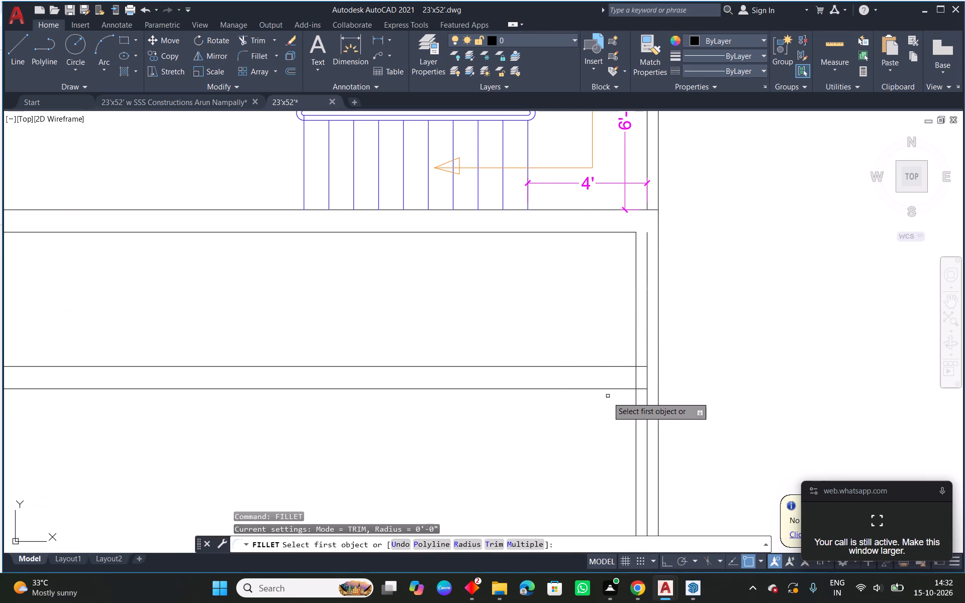
click(625, 389)
click(634, 380)
key(Escape)
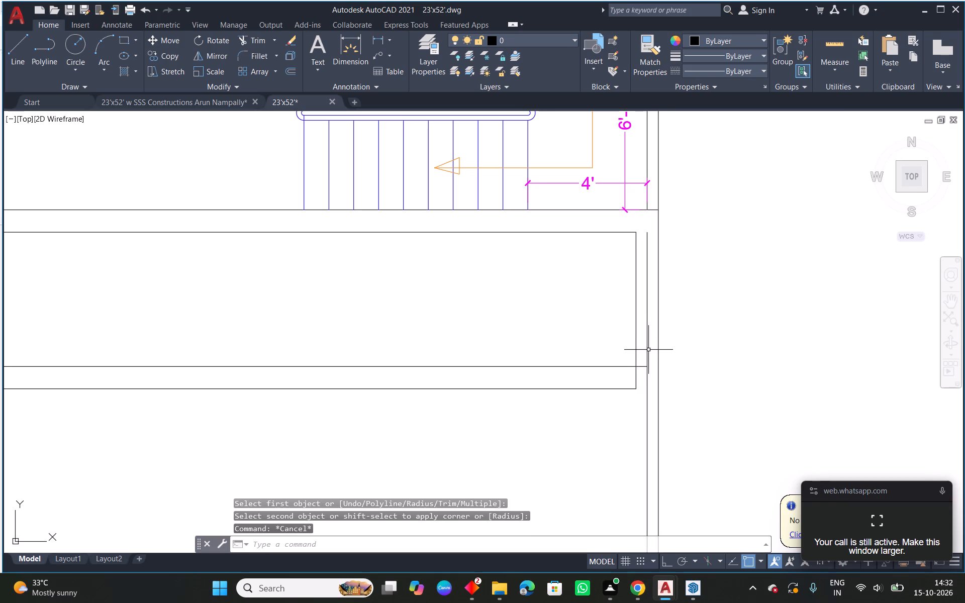
Delete the leftover inner right wall line beside the lift and the intermediate horizontal line above the lift's lower boundary.
click(646, 353)
key(Delete)
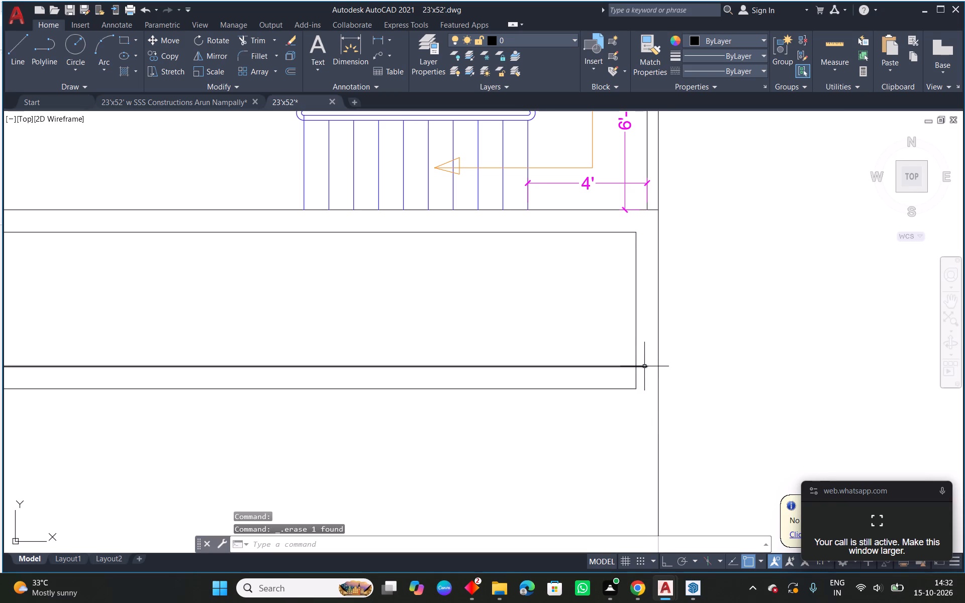
click(644, 366)
key(Delete)
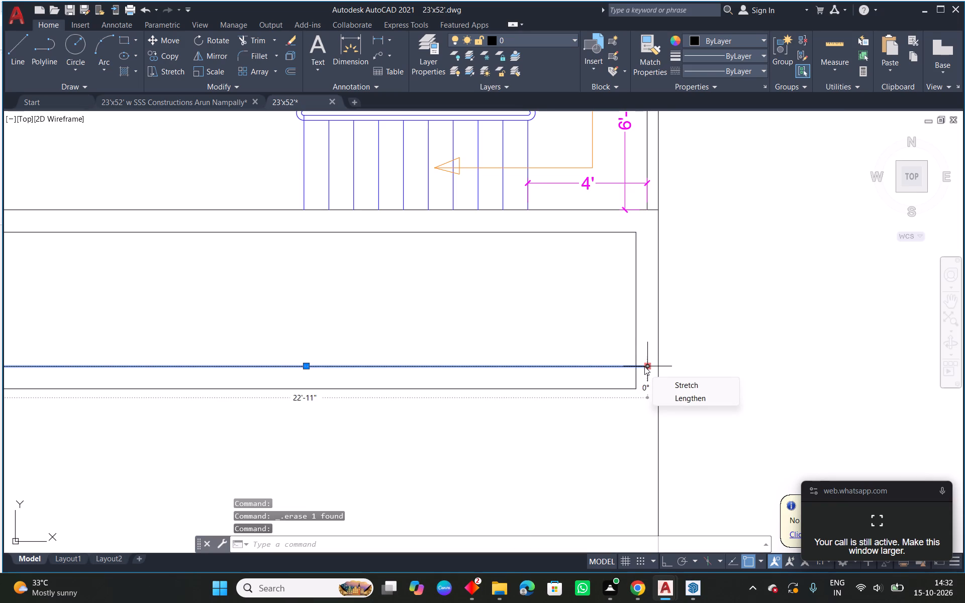
key(Delete)
Offset the lift's right inner line inward by 6' to set the lift width.
scroll(660, 343, down, 2)
middle_drag(567, 390, 663, 362)
key(Escape)
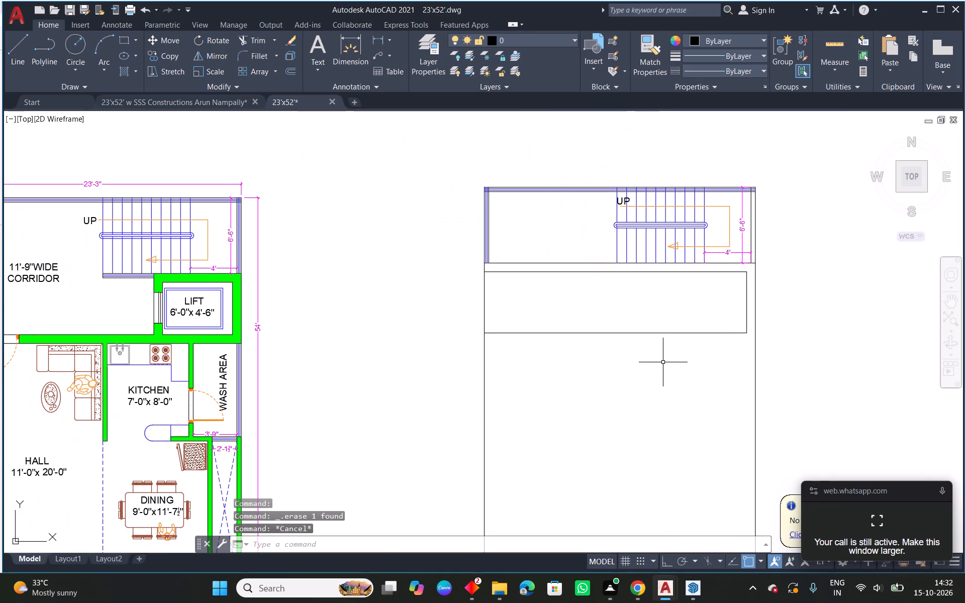
text(o 6'')
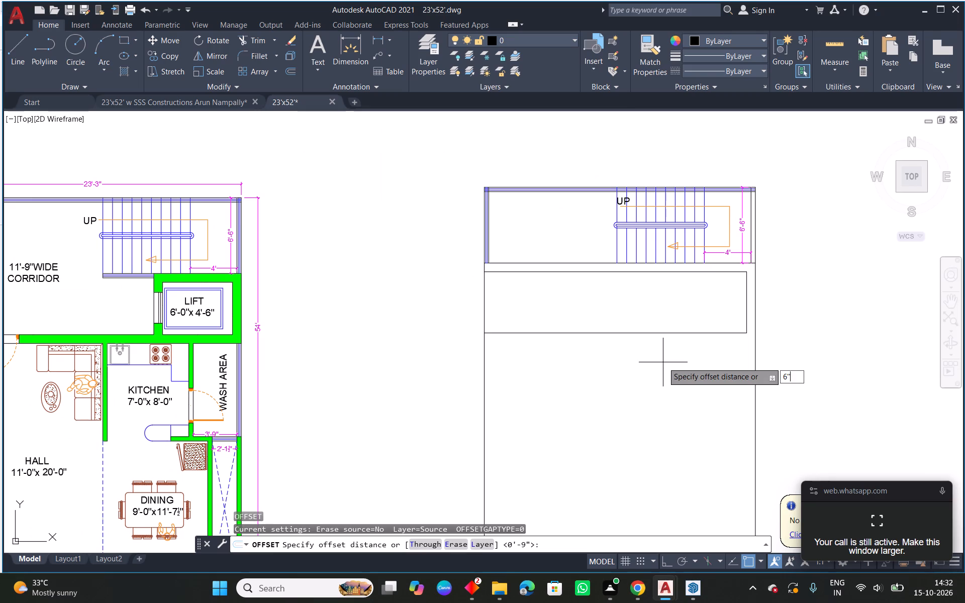
key(BackSpace)
key(Return)
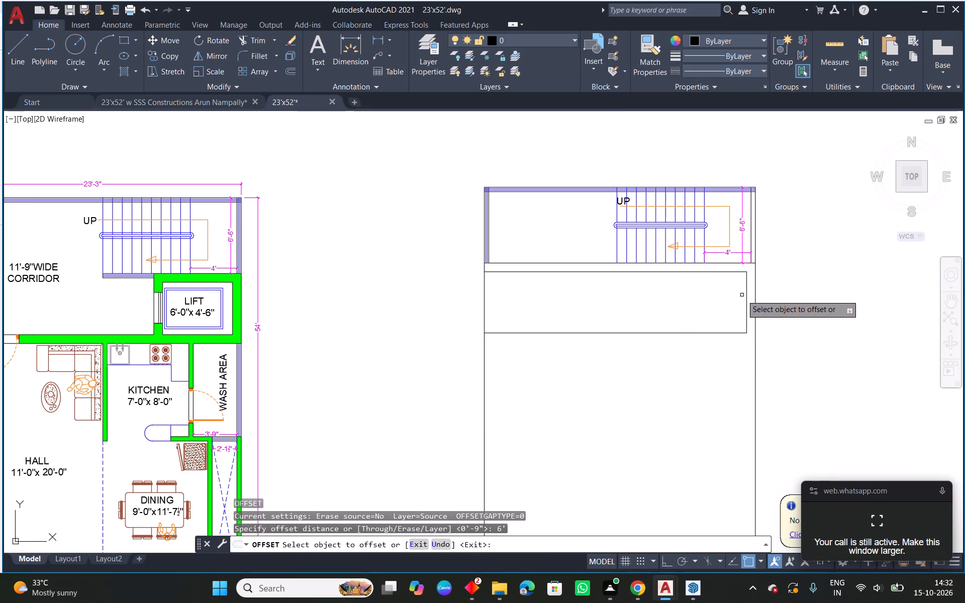
click(746, 293)
click(700, 310)
key(Escape)
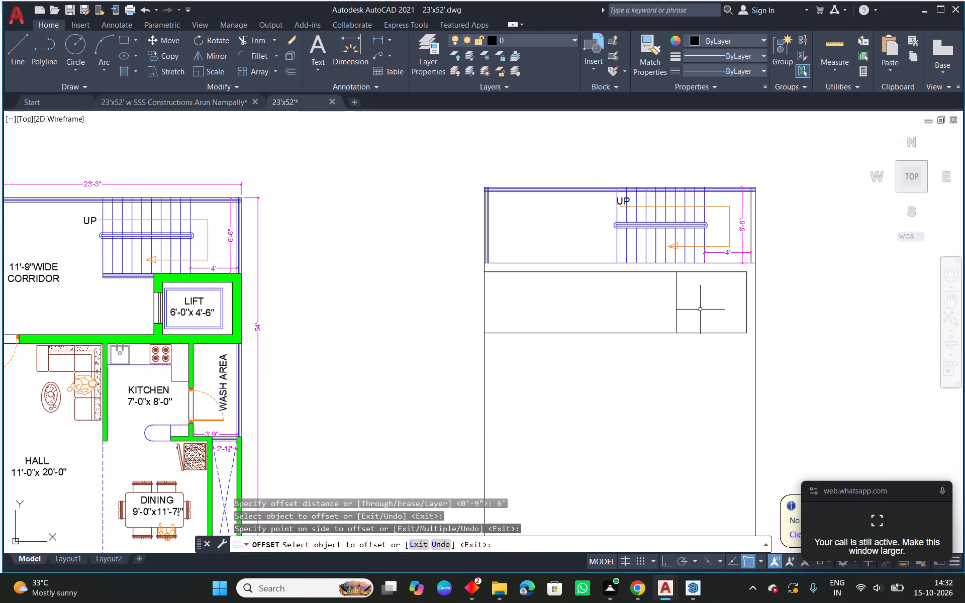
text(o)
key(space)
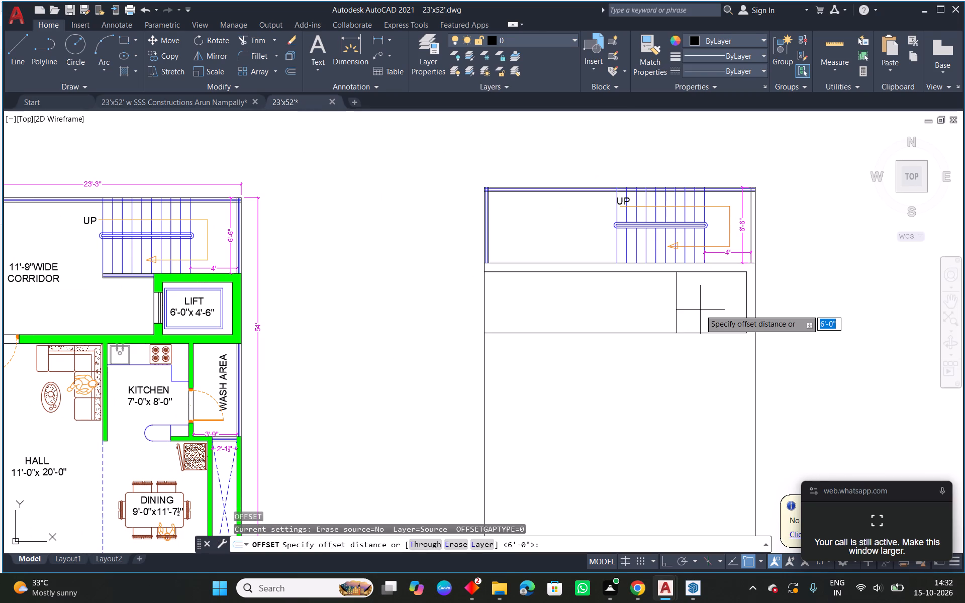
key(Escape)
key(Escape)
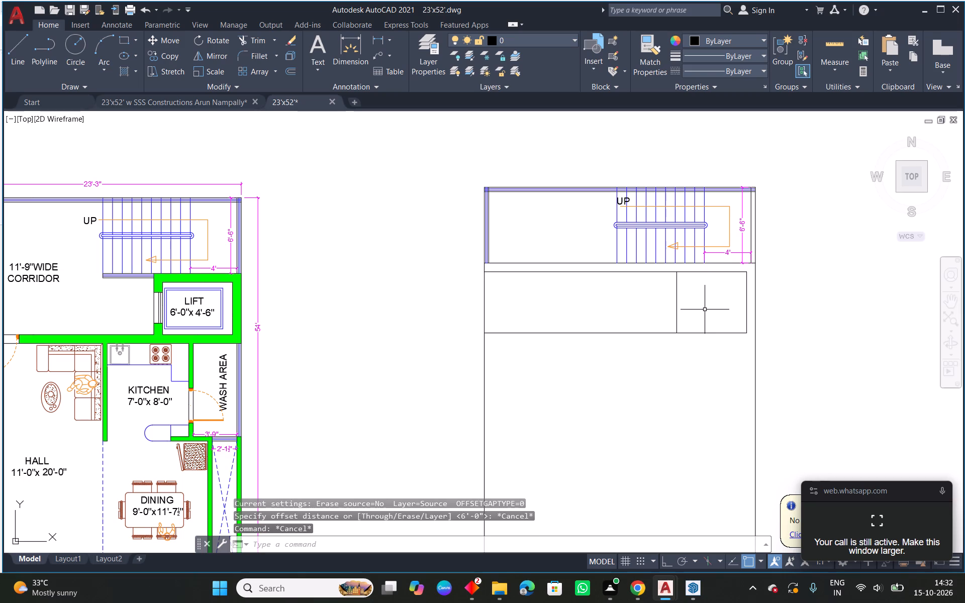
Check the lift's inner width with a temporary dimension between its two vertical lines.
scroll(744, 277, up, 1)
middle_drag(690, 300, 649, 290)
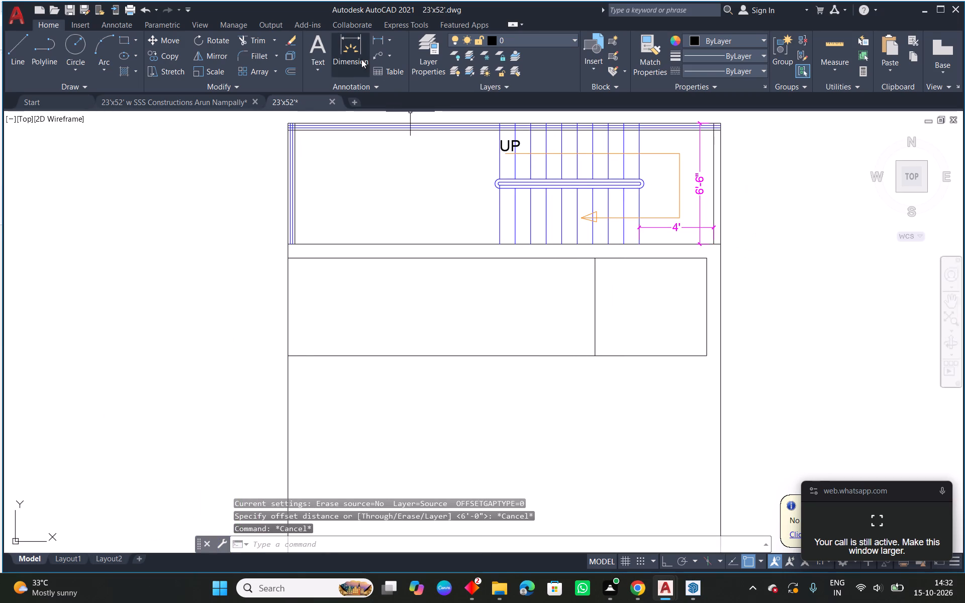
click(358, 58)
click(708, 306)
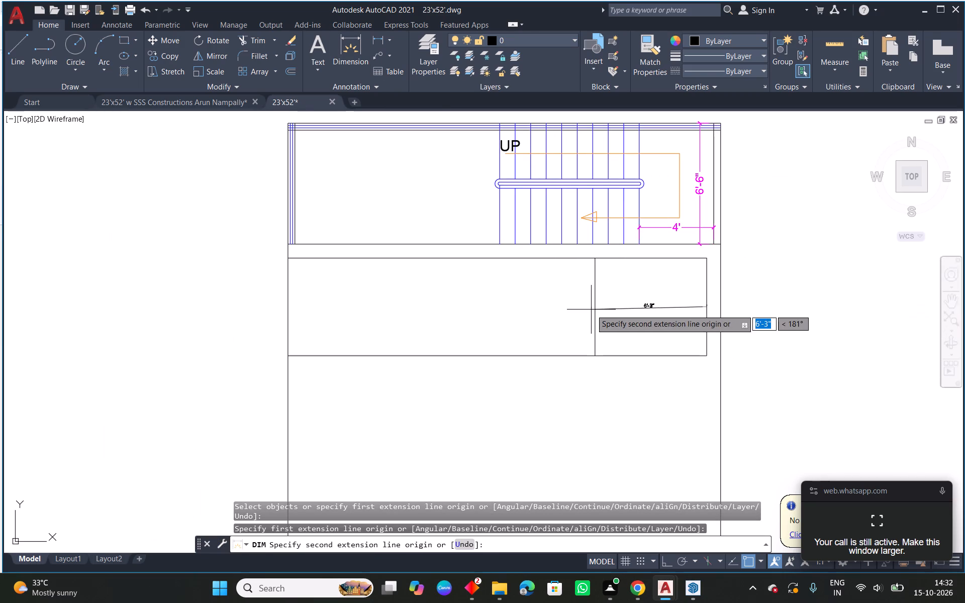
key(Escape)
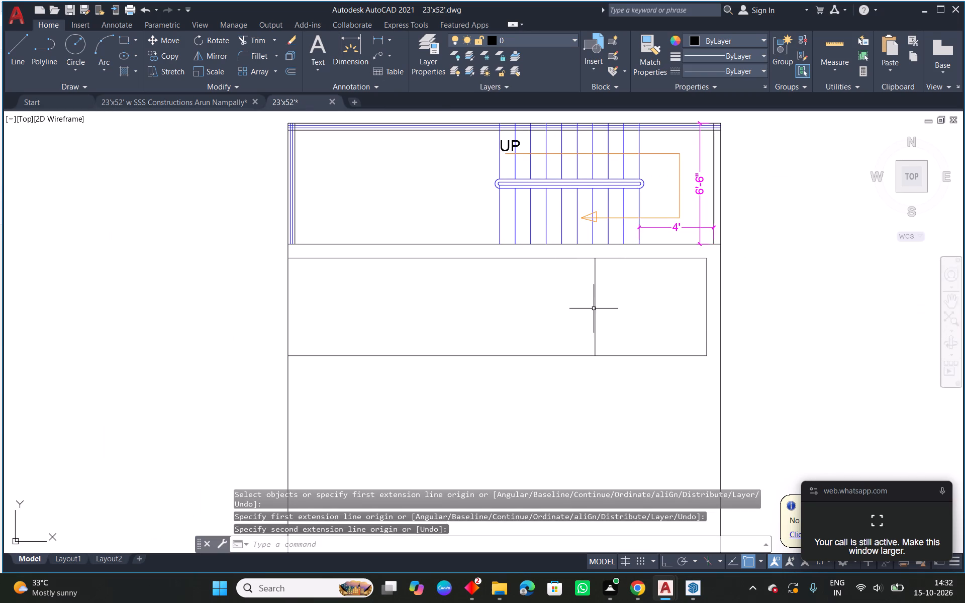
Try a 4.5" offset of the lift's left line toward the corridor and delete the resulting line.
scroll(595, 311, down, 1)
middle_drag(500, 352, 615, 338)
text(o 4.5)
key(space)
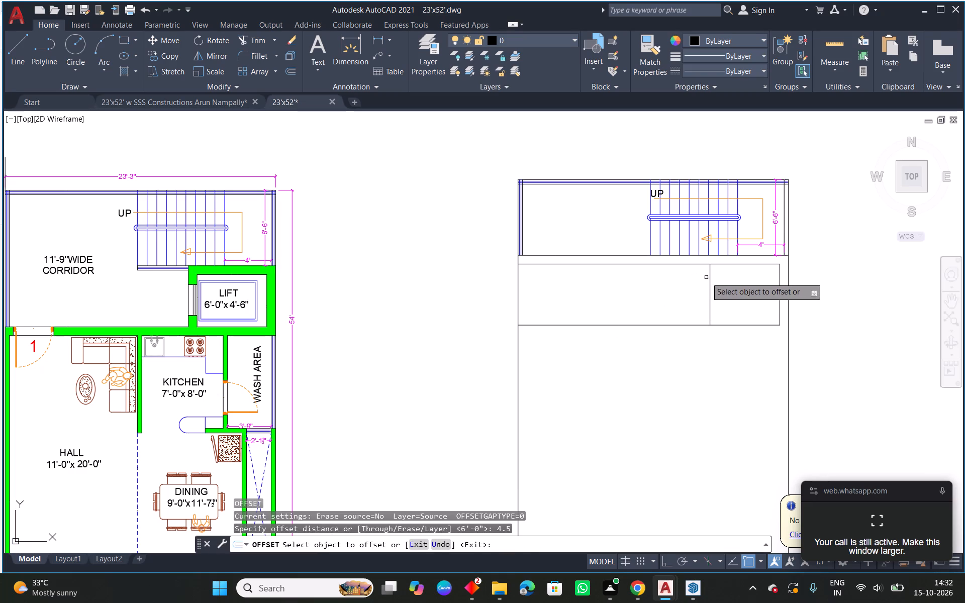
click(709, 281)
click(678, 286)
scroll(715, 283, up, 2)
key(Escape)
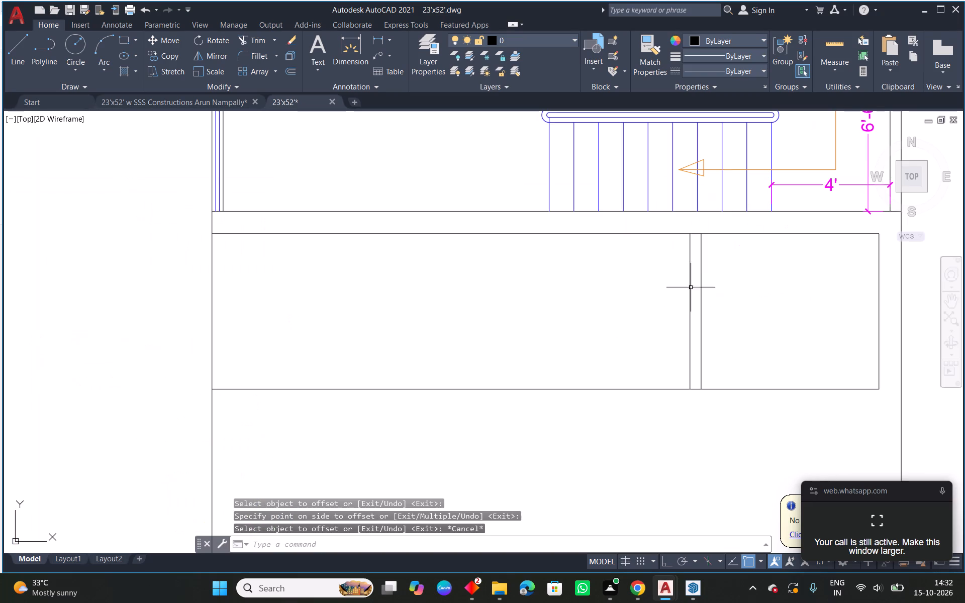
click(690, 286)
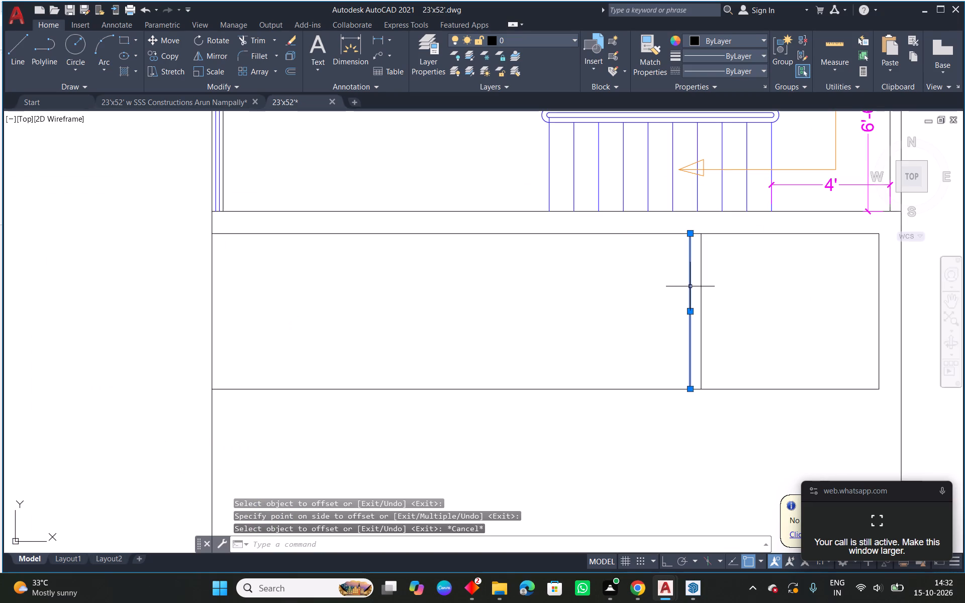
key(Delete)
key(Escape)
Offset the lift's left line toward the corridor by 9" and its lower line downward by 9" for the outer wall faces.
text(o)
key(space)
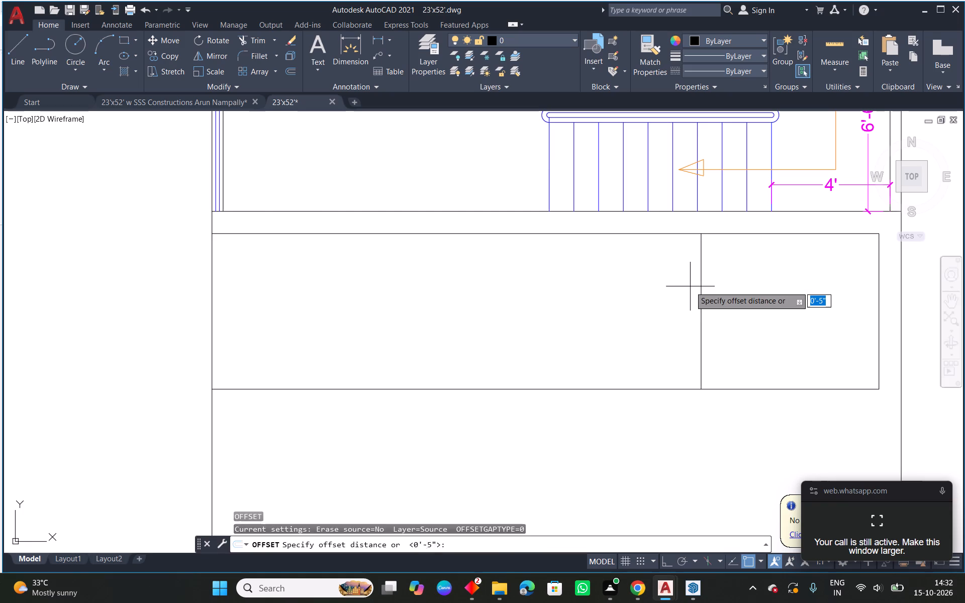
key(9)
key(shift+quotedbl)
key(Return)
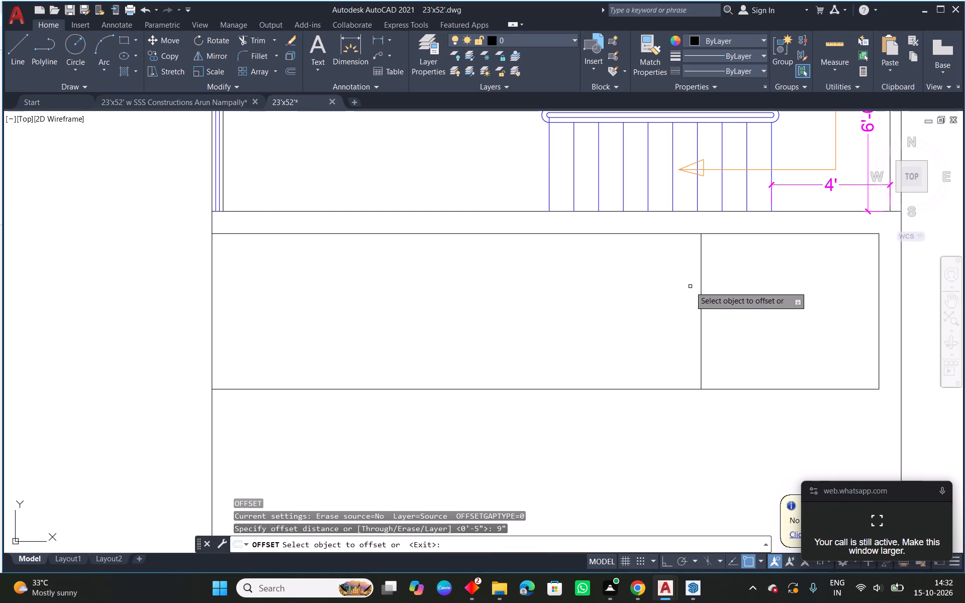
click(701, 286)
click(650, 295)
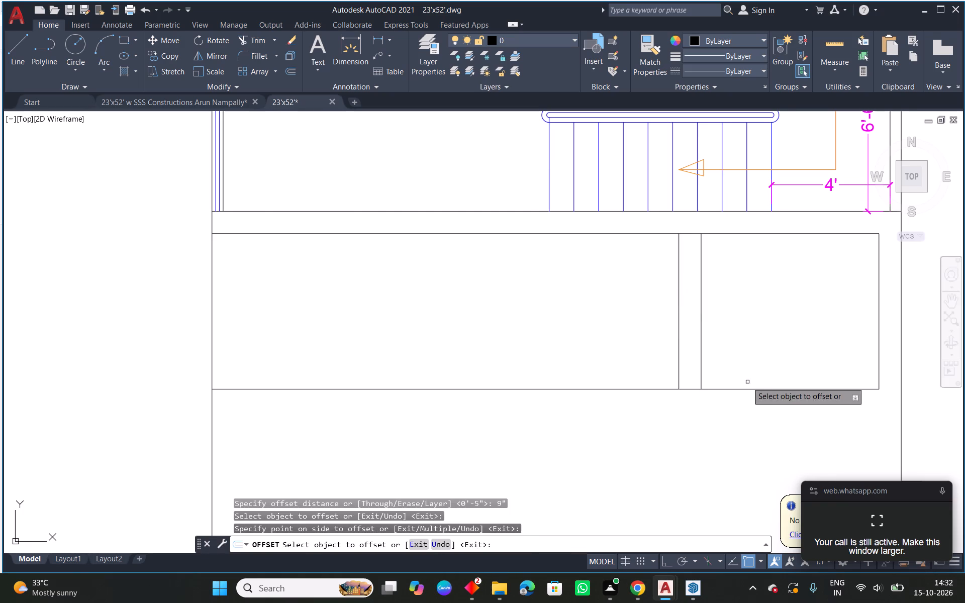
click(749, 388)
click(743, 433)
key(Escape)
Fillet the lower-left and upper-left corners of the lift's inner lines to close the rectangular shaft.
middle_drag(736, 405, 651, 376)
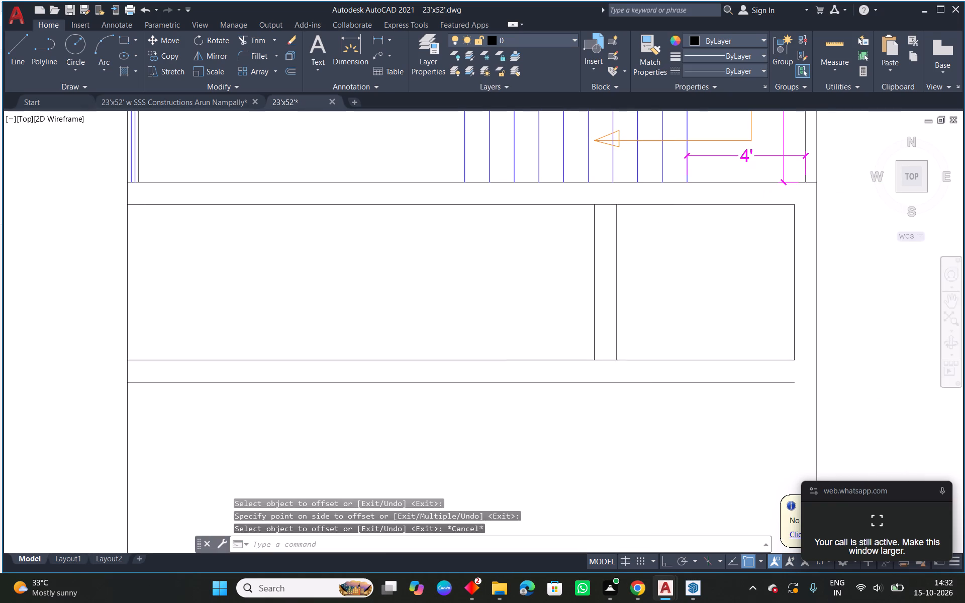
key(f)
key(space)
click(617, 352)
click(630, 360)
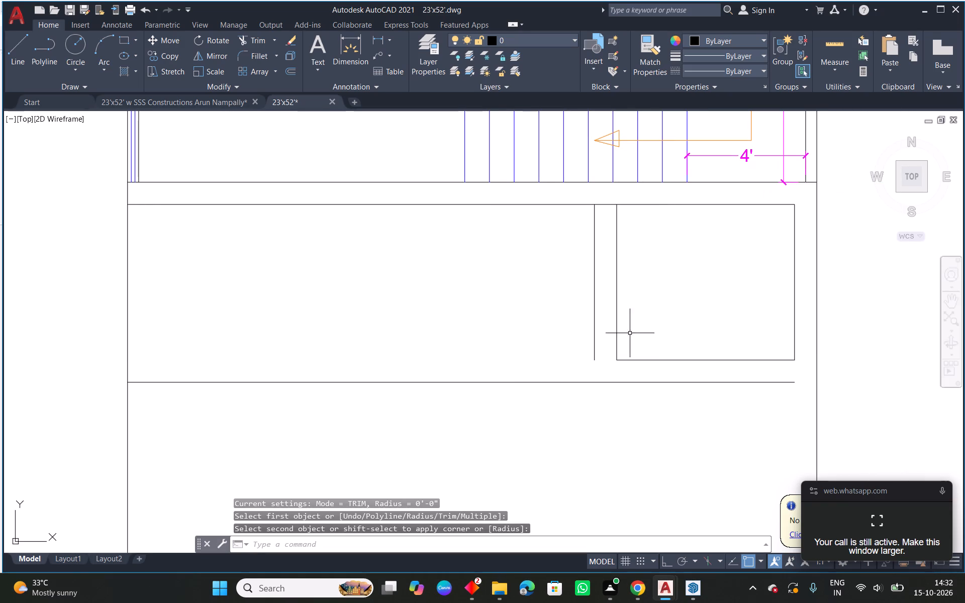
right_click(621, 220)
click(667, 229)
click(630, 203)
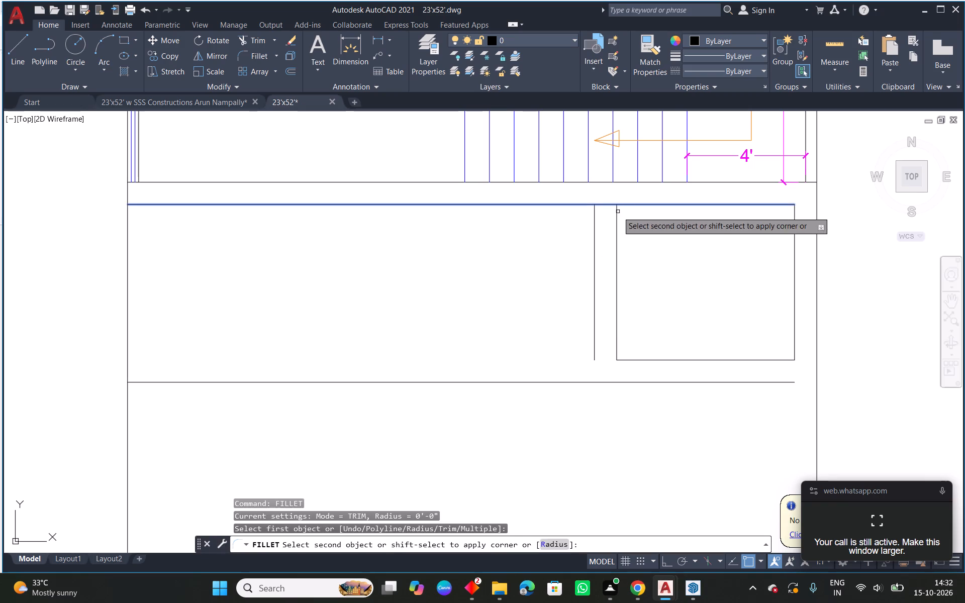
click(618, 212)
key(Escape)
Extend the lift's outer left wall line up to the stair wall line and down to the lower wall line.
key(e)
key(x)
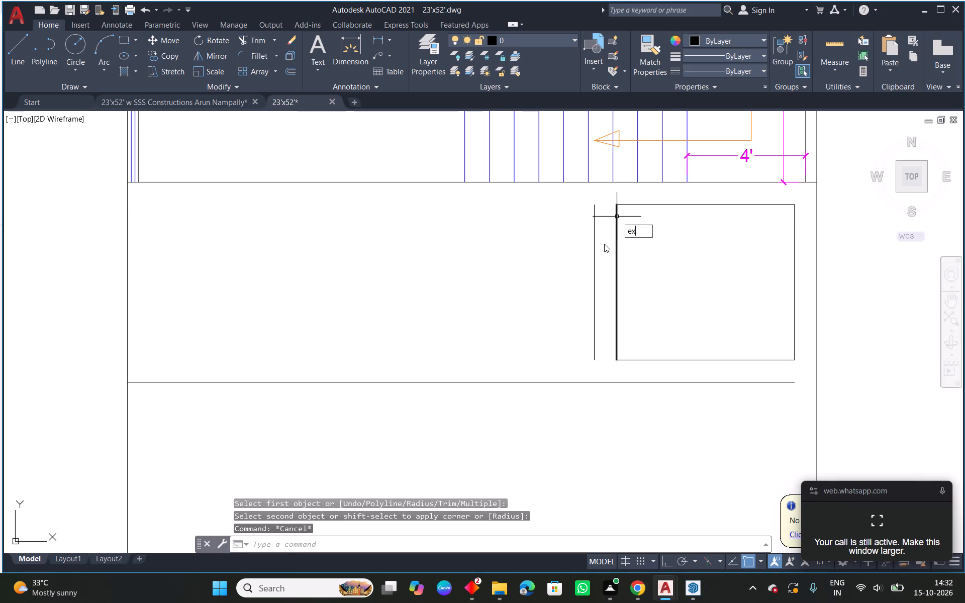
key(space)
drag(601, 249, 560, 242)
drag(607, 324, 558, 327)
key(Escape)
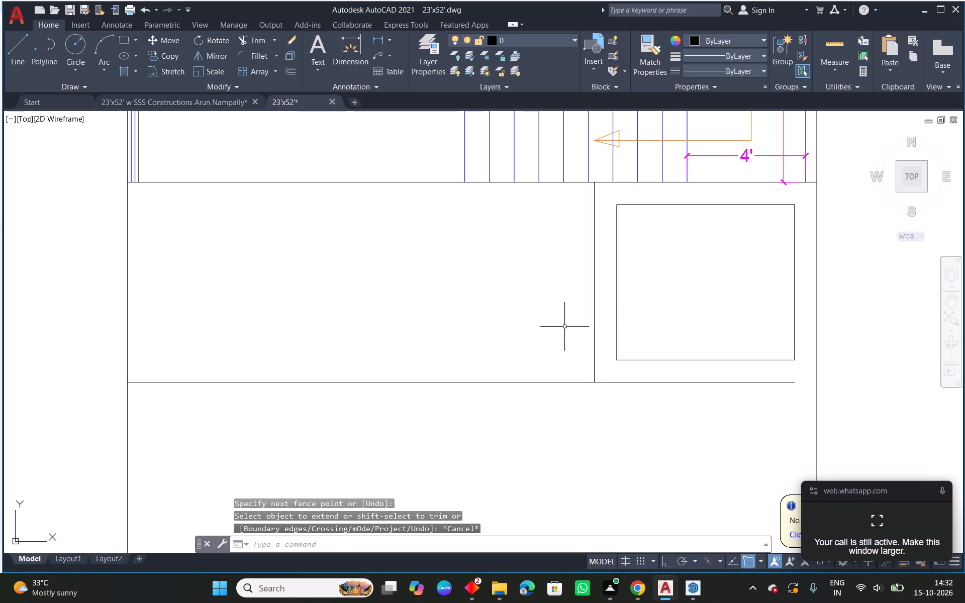
Extend the lift's outer lower wall line to the plan's outer right wall line.
middle_drag(792, 348, 677, 302)
key(e)
key(x)
key(space)
drag(666, 327, 665, 352)
key(Escape)
Offset the horizontal line along the bottom of the staircase downward by 4.5".
scroll(629, 335, down, 2)
middle_drag(505, 323, 628, 303)
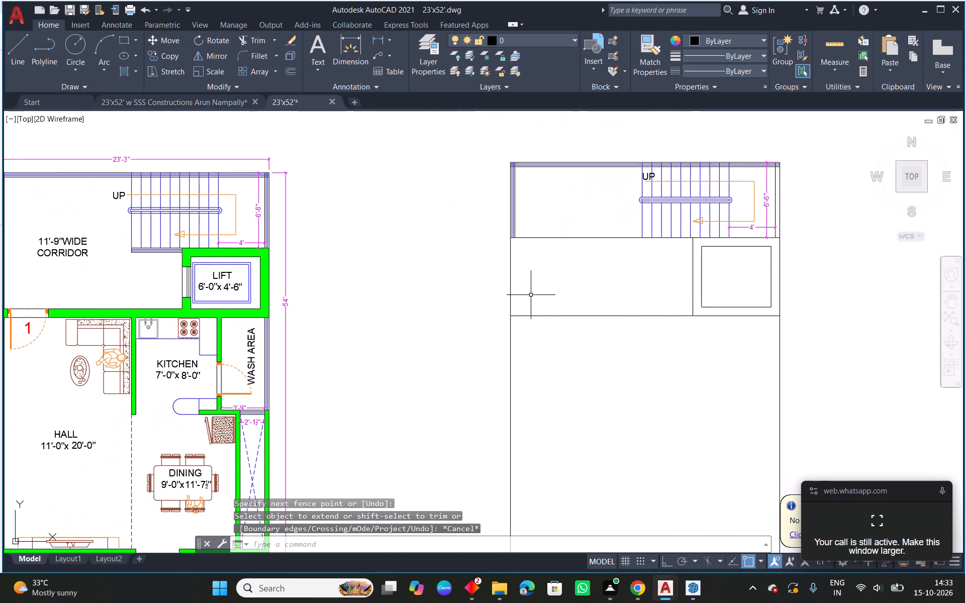
middle_drag(530, 295, 621, 292)
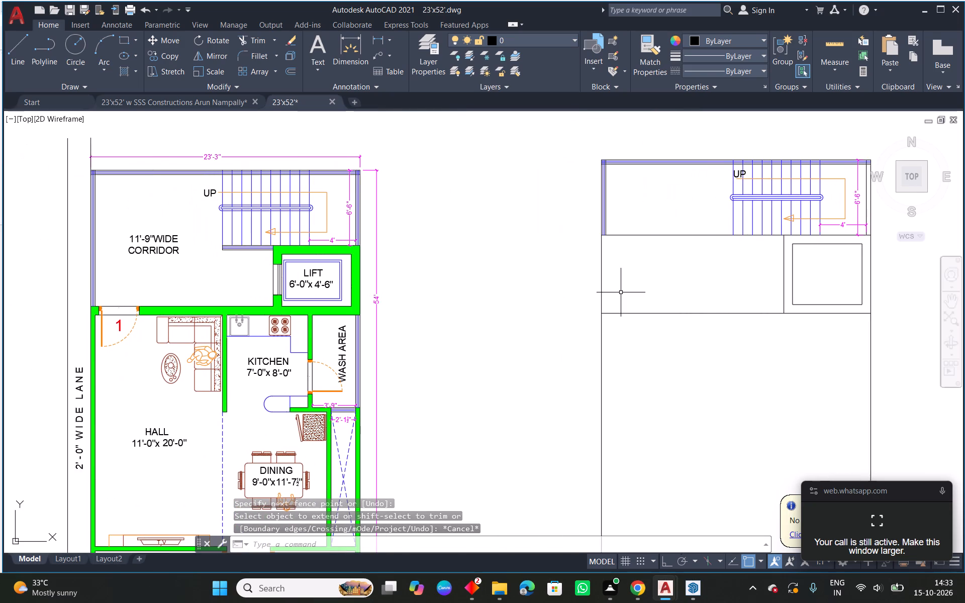
middle_drag(769, 265, 531, 252)
scroll(485, 220, up, 1)
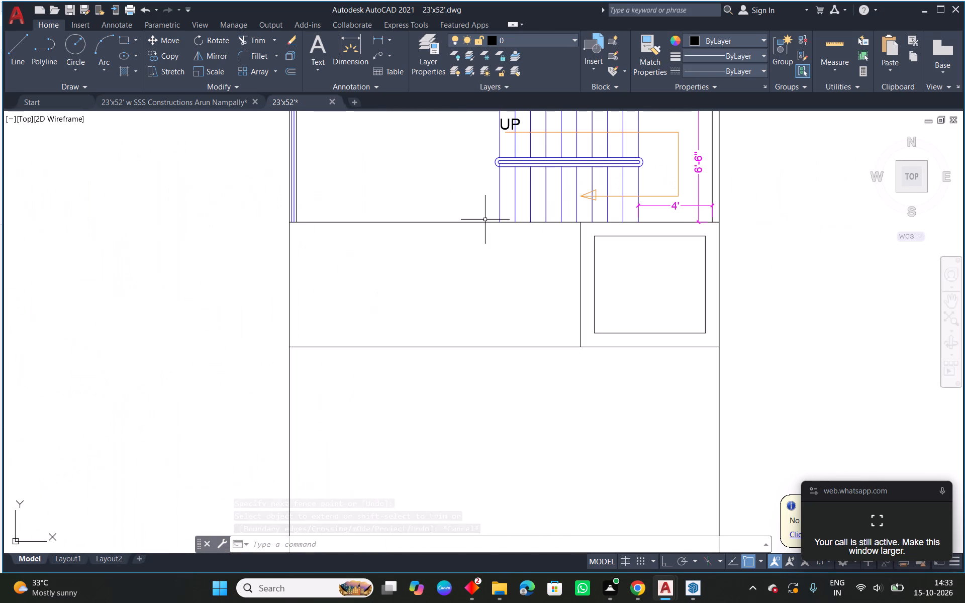
key(Escape)
text(o 4.5)
key(space)
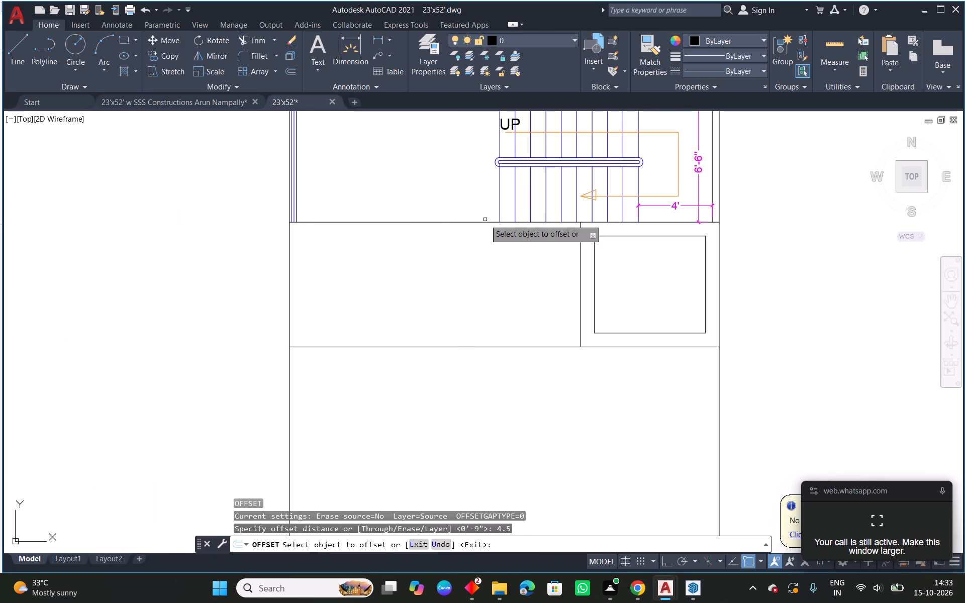
click(483, 223)
click(481, 232)
key(Escape)
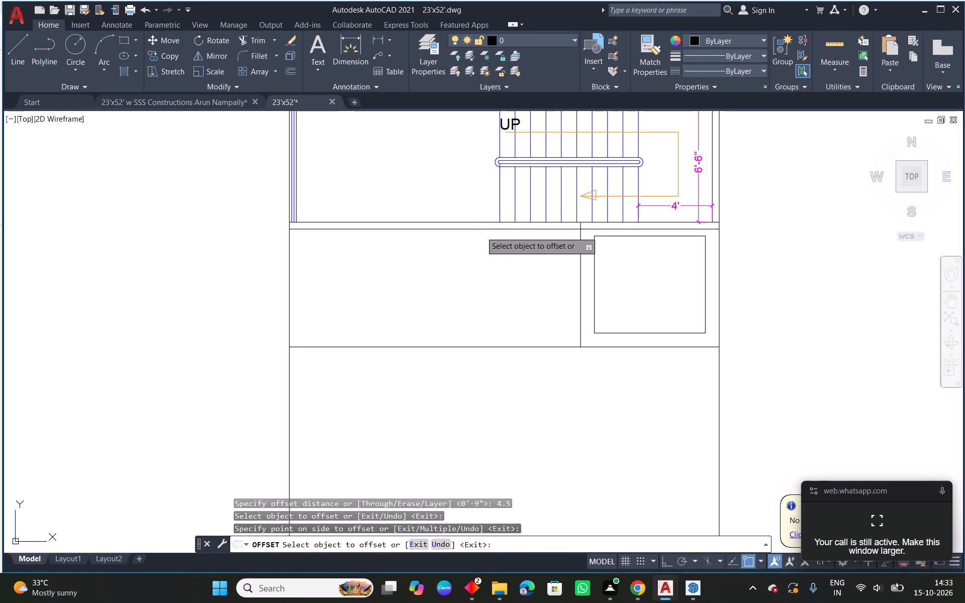
Trim the 4.5" stair wall line where it crosses above the lift.
scroll(601, 228, up, 1)
text(tr)
key(space)
key(space)
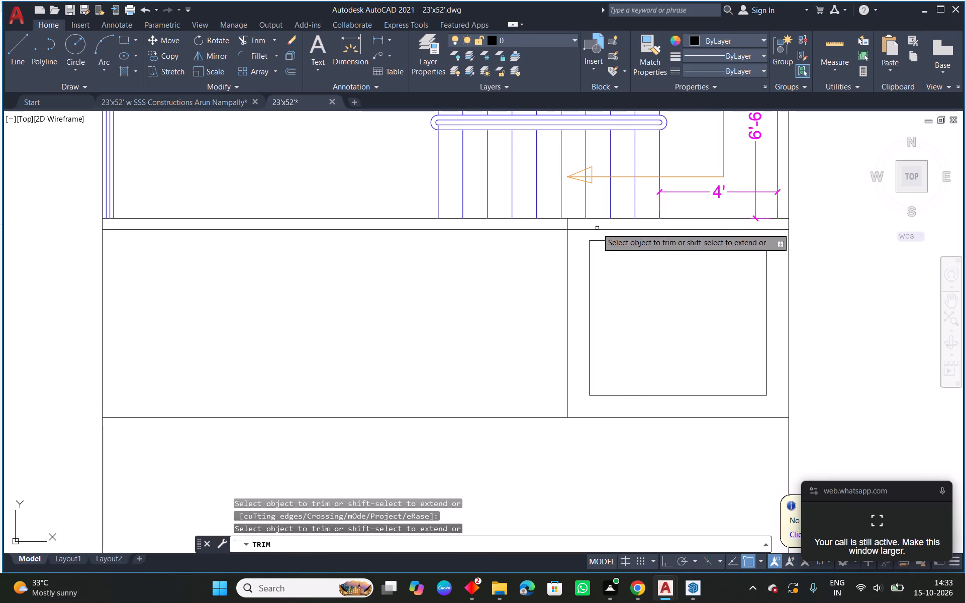
click(592, 230)
key(Escape)
Extend the staircase's leftmost tread line down to the 4.5" wall line.
key(e)
key(x)
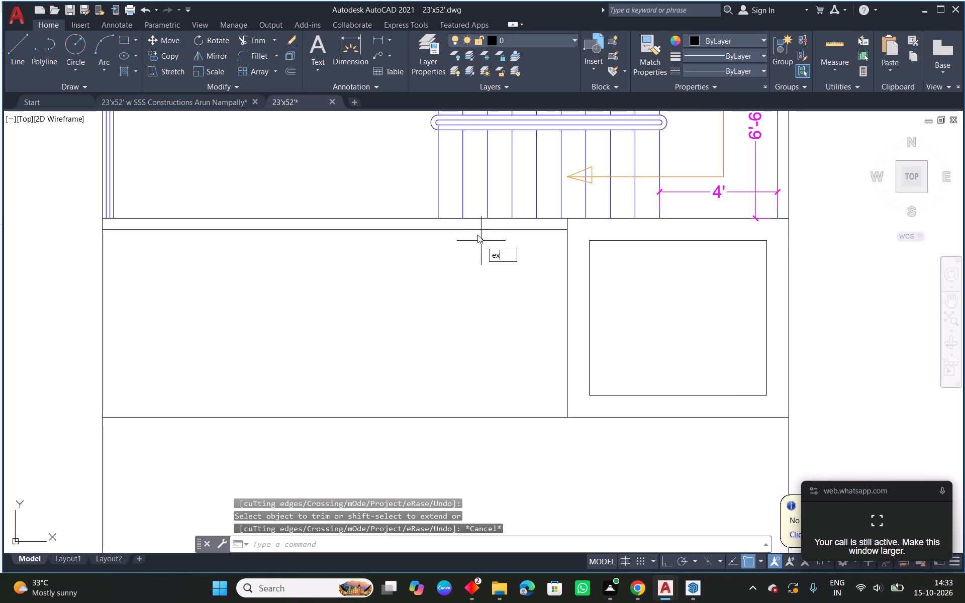
key(space)
drag(450, 198, 417, 190)
key(Escape)
Trim both horizontal stair wall lines to the left of the staircase to open the corridor.
text(tr)
key(space)
key(space)
drag(417, 197, 403, 183)
drag(403, 183, 400, 250)
key(Escape)
Offset the lower stair wall line upward twice by 1.5", adding two inner lines between the wall faces below the treads.
scroll(335, 250, down, 1)
middle_drag(379, 269, 481, 275)
scroll(485, 276, down, 1)
middle_drag(465, 281, 579, 312)
scroll(625, 303, up, 2)
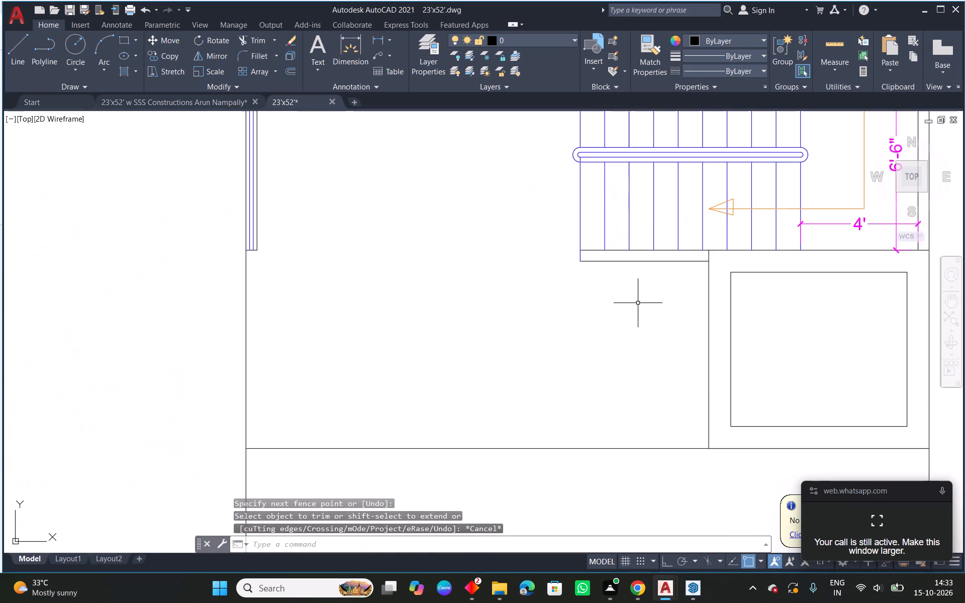
middle_drag(693, 308, 584, 303)
key(Escape)
text(o 1.5)
key(space)
scroll(581, 261, up, 2)
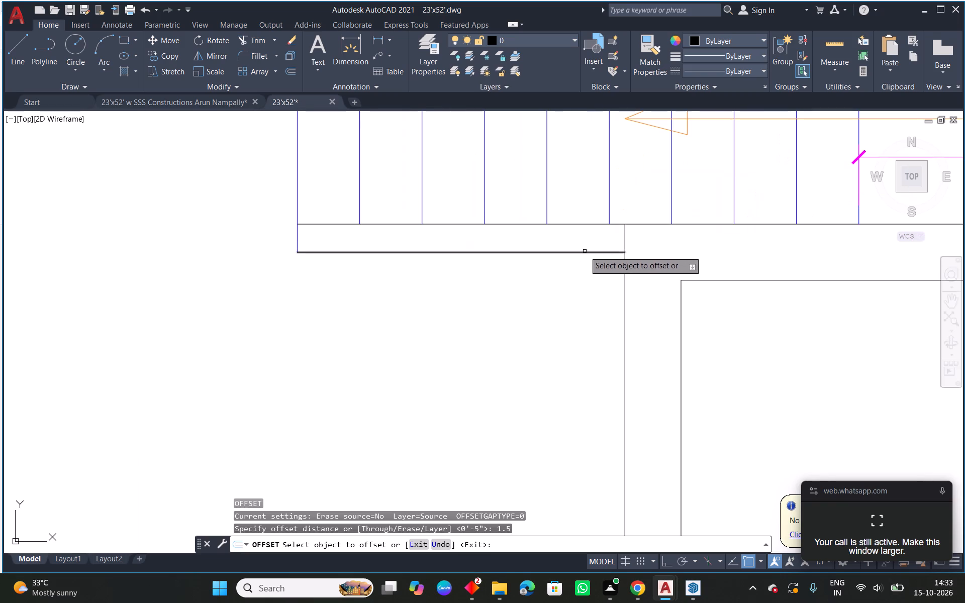
click(587, 250)
click(583, 252)
click(583, 241)
scroll(586, 241, up, 1)
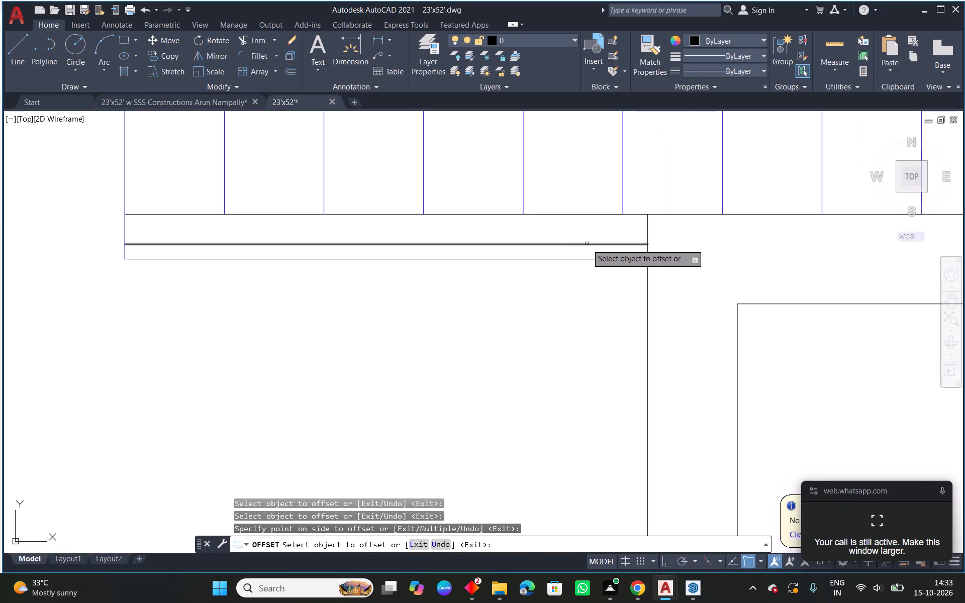
click(588, 244)
click(594, 232)
key(Escape)
Move the two inner stair wall lines onto the blue layer.
drag(597, 220, 595, 230)
click(591, 248)
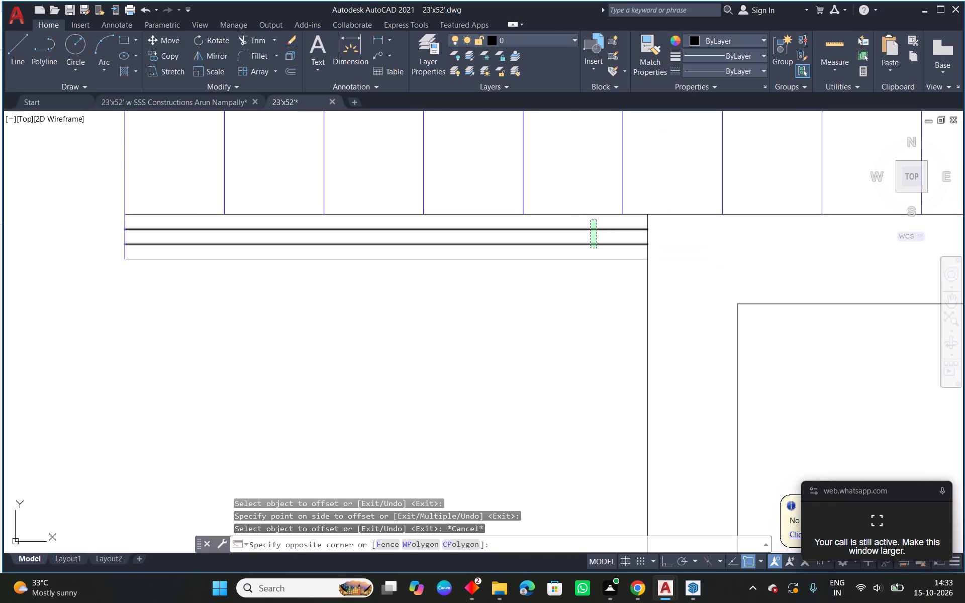
click(536, 42)
click(527, 119)
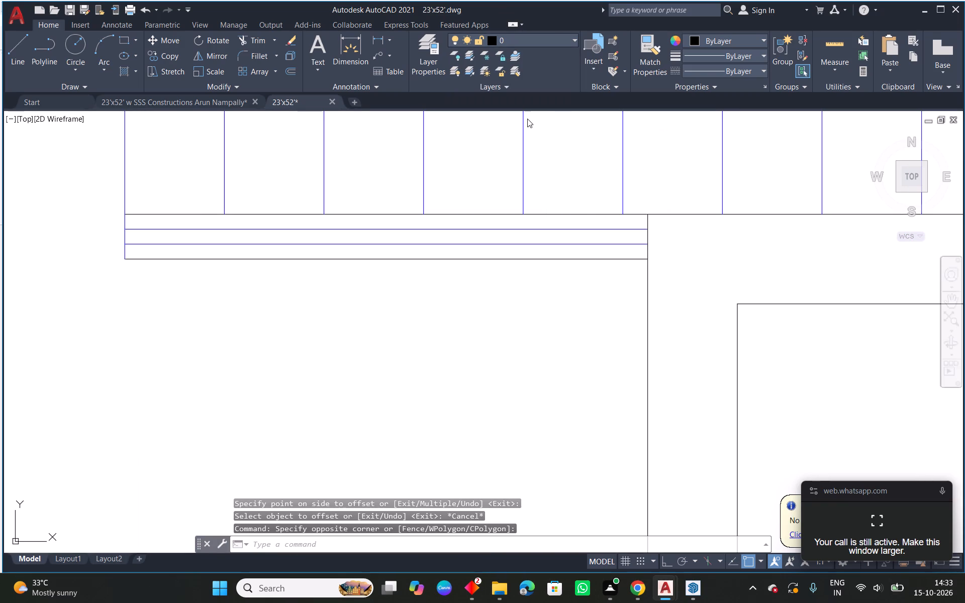
key(Escape)
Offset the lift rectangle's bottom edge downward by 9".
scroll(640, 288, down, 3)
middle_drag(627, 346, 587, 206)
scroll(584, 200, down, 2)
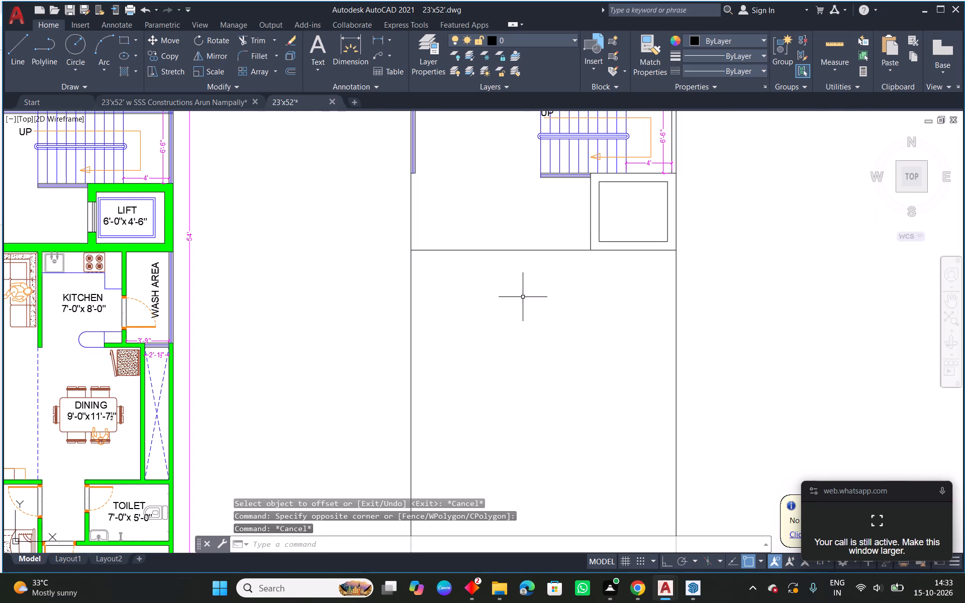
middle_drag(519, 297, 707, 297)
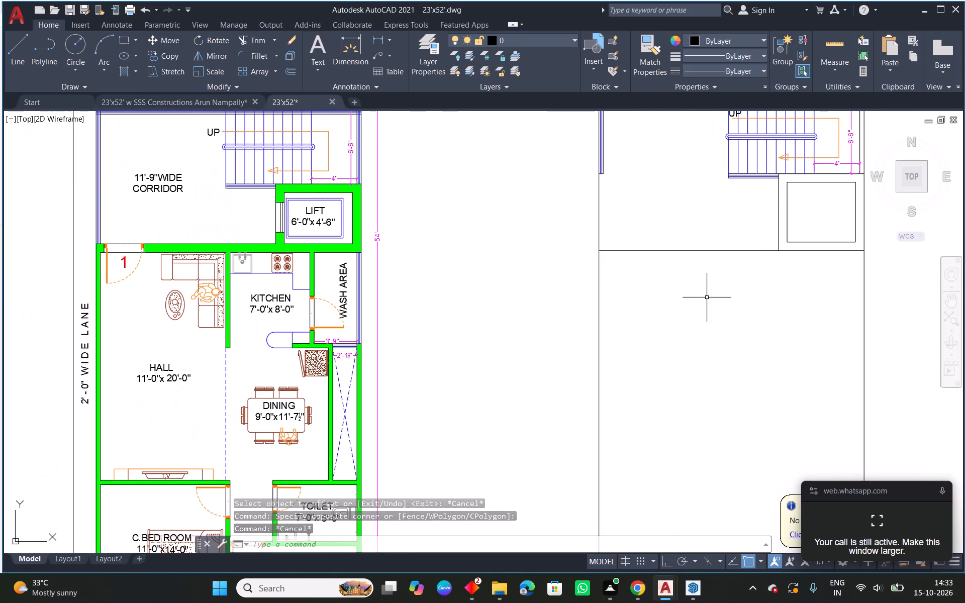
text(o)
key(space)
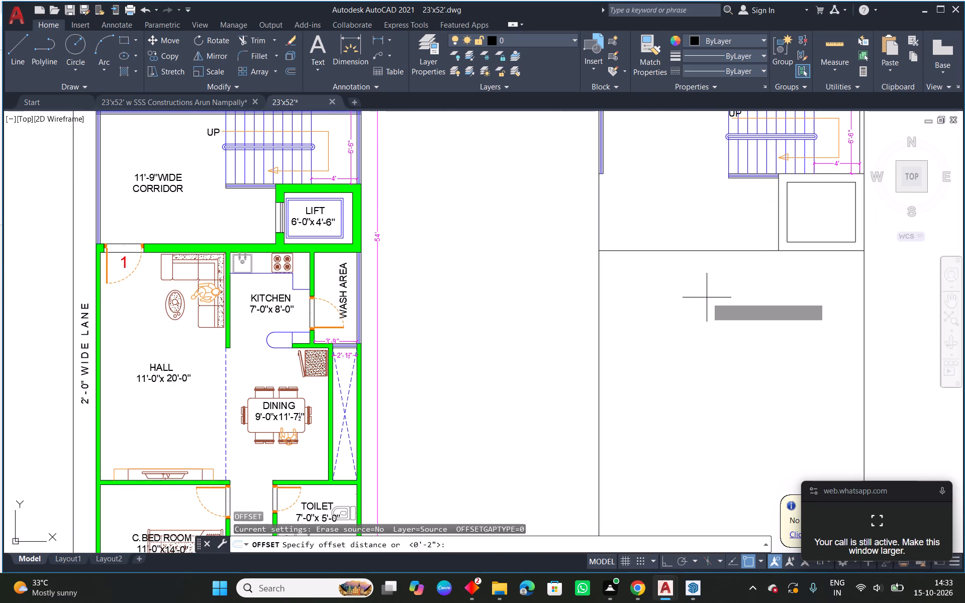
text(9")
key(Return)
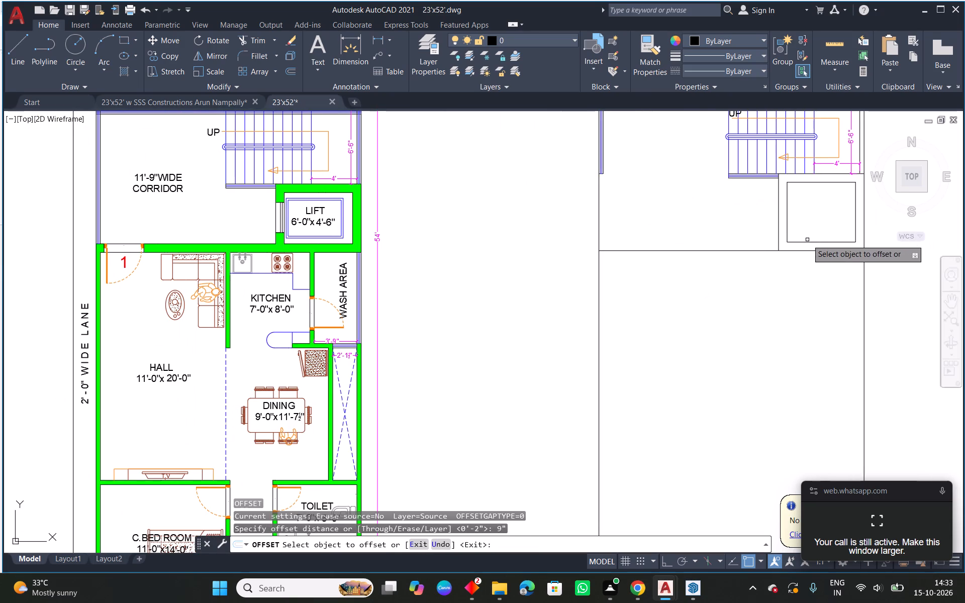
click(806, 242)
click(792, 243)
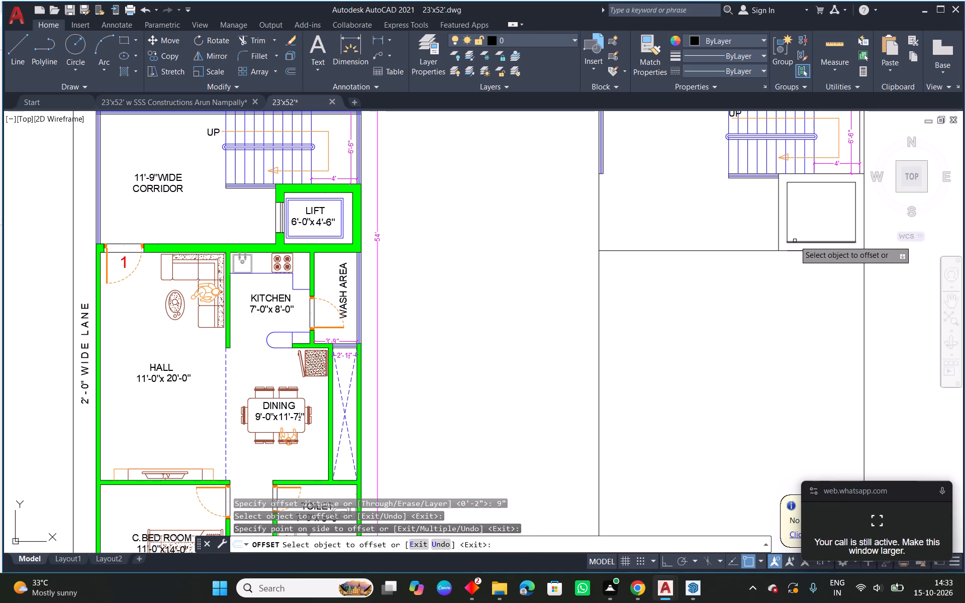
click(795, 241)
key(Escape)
Draw a horizontal line from the lift rectangle's bottom-left corner to the left outer wall.
text(l)
key(space)
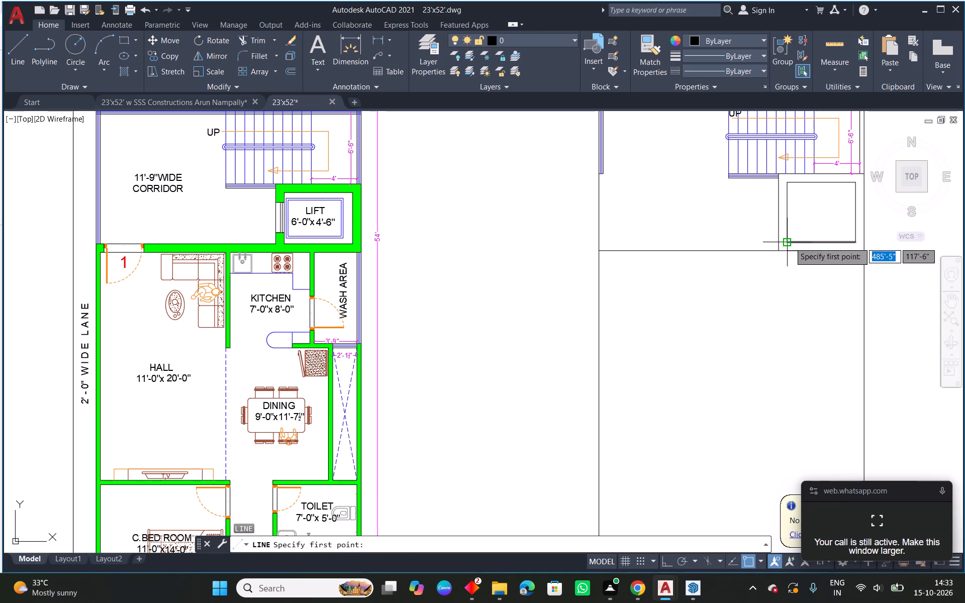
click(790, 242)
click(599, 242)
key(Escape)
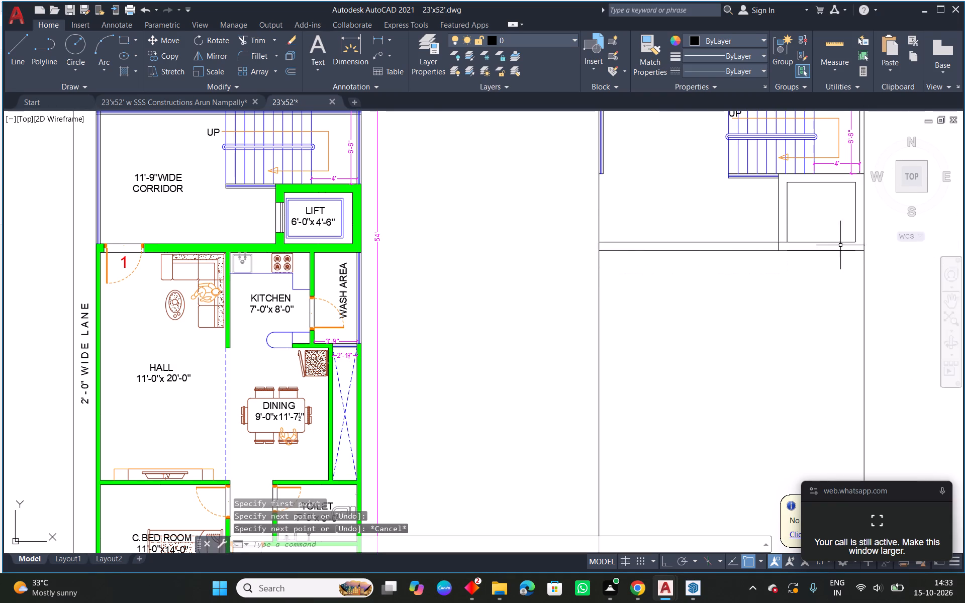
Trim the new corridor line and the lift's left wall line so they meet in a clean corner.
scroll(837, 239, up, 2)
middle_drag(704, 249, 672, 253)
text(tr)
key(space)
key(space)
click(672, 253)
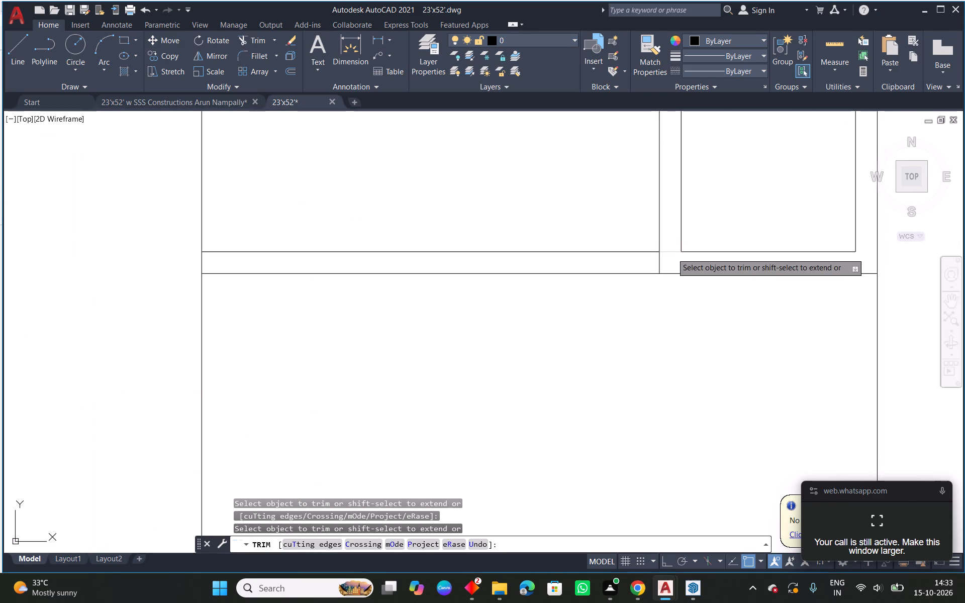
click(661, 261)
click(656, 264)
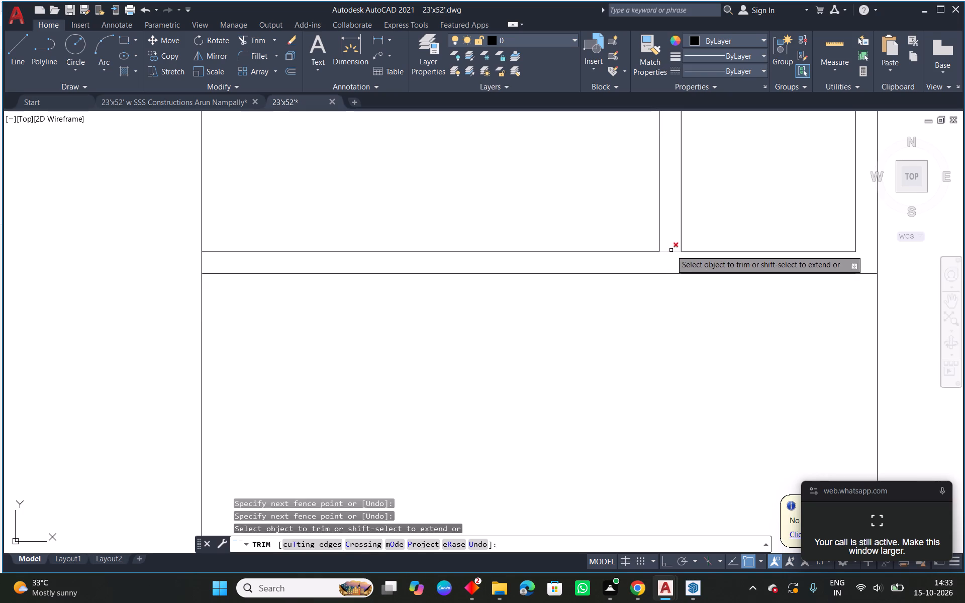
click(671, 250)
key(Escape)
Offset the left outer wall line below the corridor inward by 4.5".
scroll(650, 261, down, 2)
middle_drag(531, 298, 624, 283)
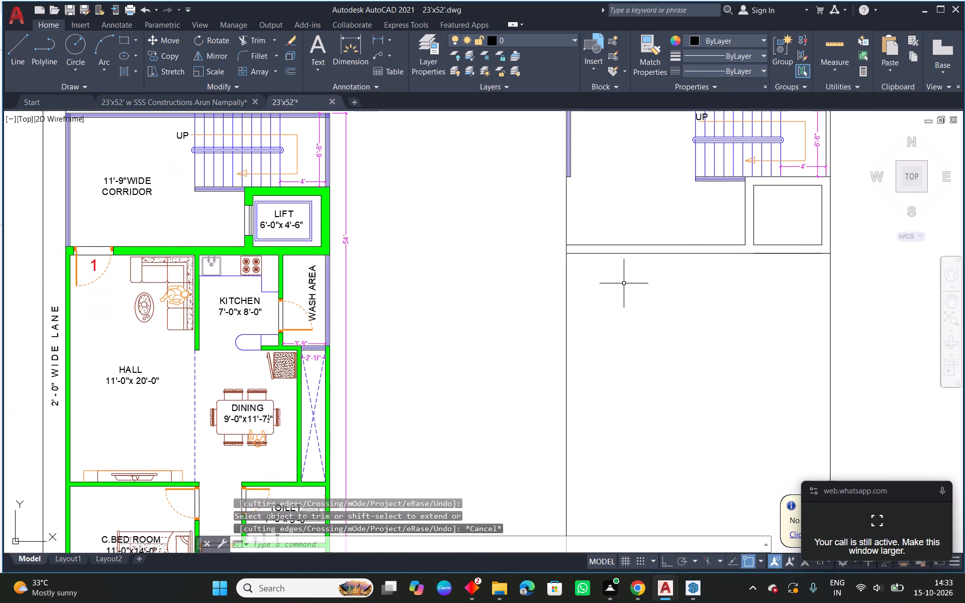
text(o 4.5)
key(space)
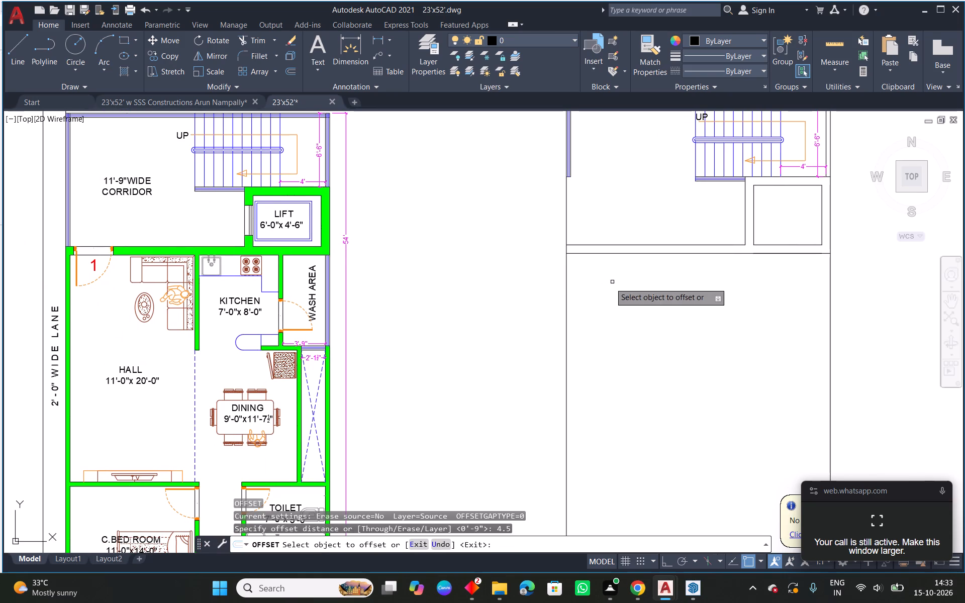
drag(566, 316, 576, 316)
click(619, 315)
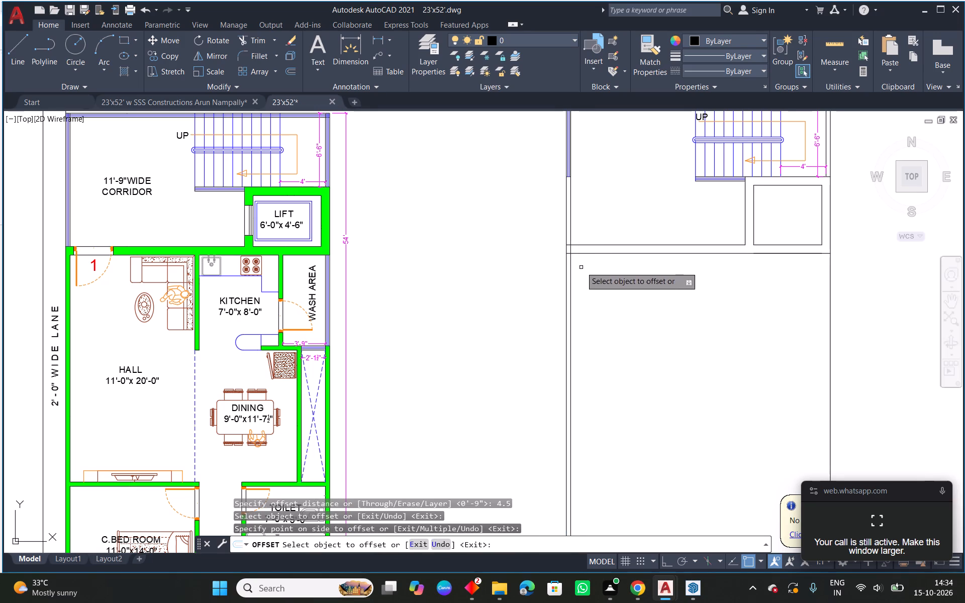
key(Escape)
Trim the inner left wall line and lower horizontal line where they cross the wall junction below the corridor.
scroll(568, 251, up, 3)
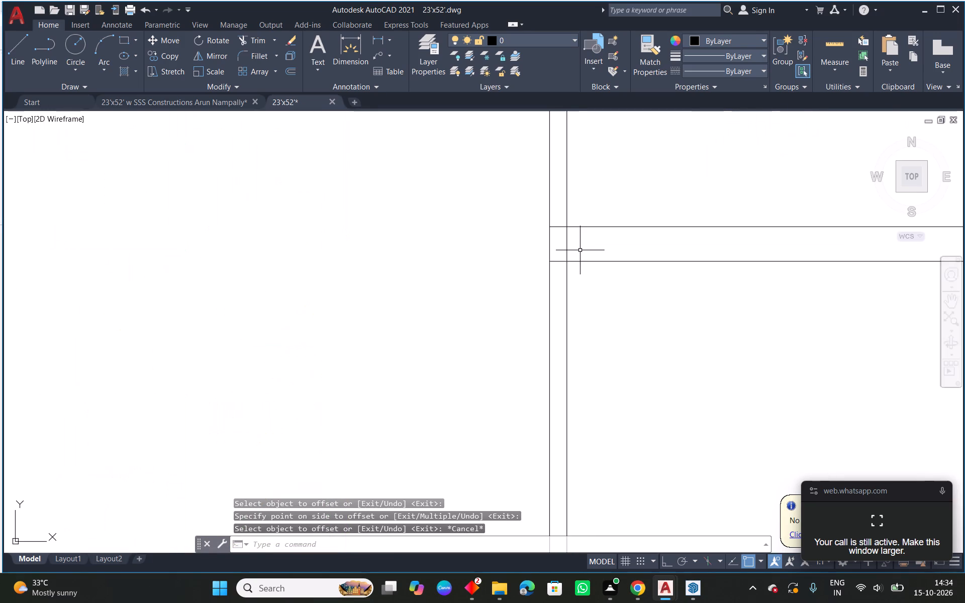
text(tr)
key(space)
click(566, 248)
click(558, 260)
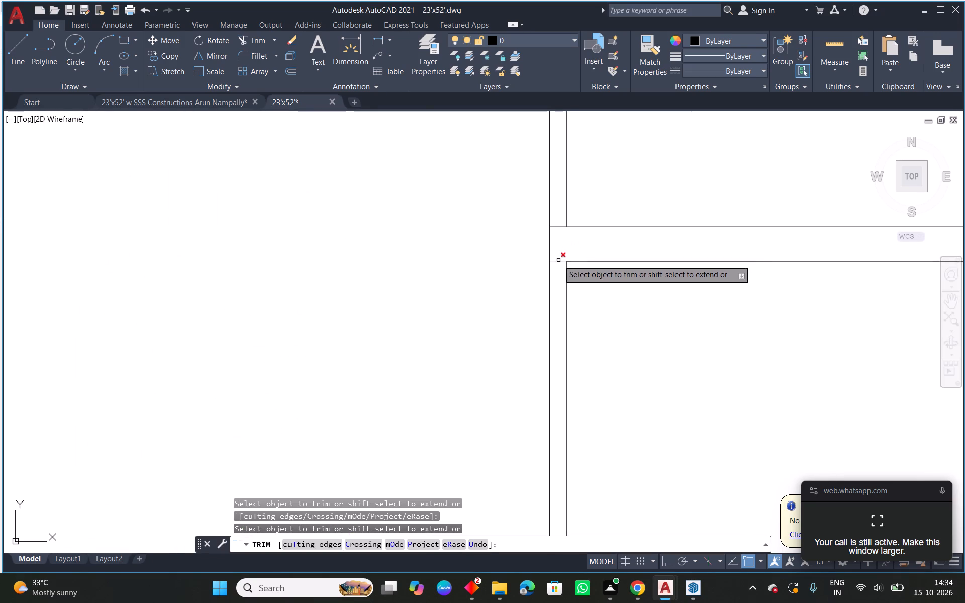
key(Escape)
Erase the short horizontal line closing the end of the blue lines in the left corridor wall.
scroll(572, 249, down, 2)
middle_drag(598, 193, 586, 260)
scroll(552, 192, up, 3)
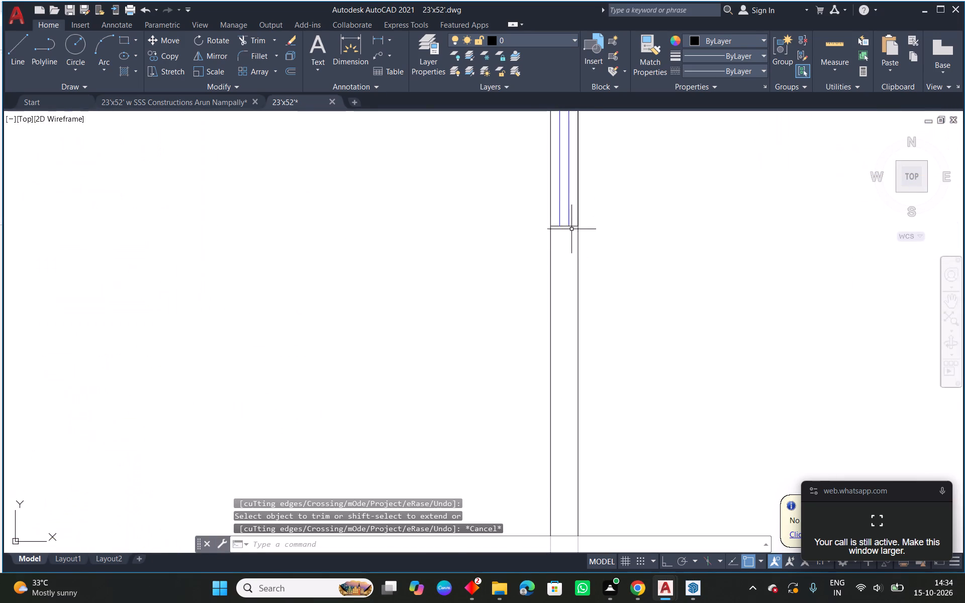
scroll(567, 228, up, 2)
click(561, 224)
key(Delete)
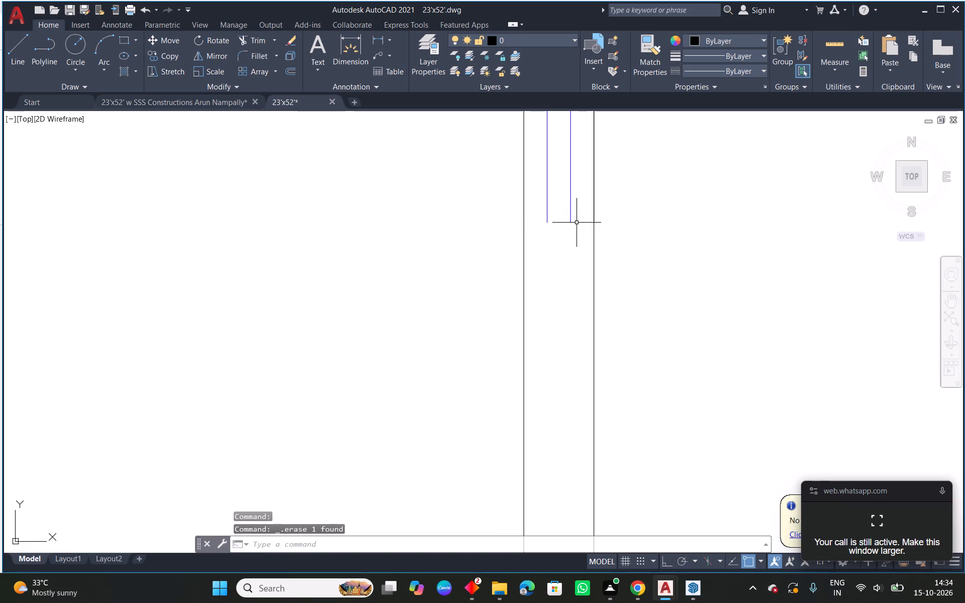
Extend the two blue lines in the left wall down to the corridor's bottom wall line.
scroll(576, 223, down, 3)
middle_drag(583, 235, 581, 214)
key(e)
key(x)
key(space)
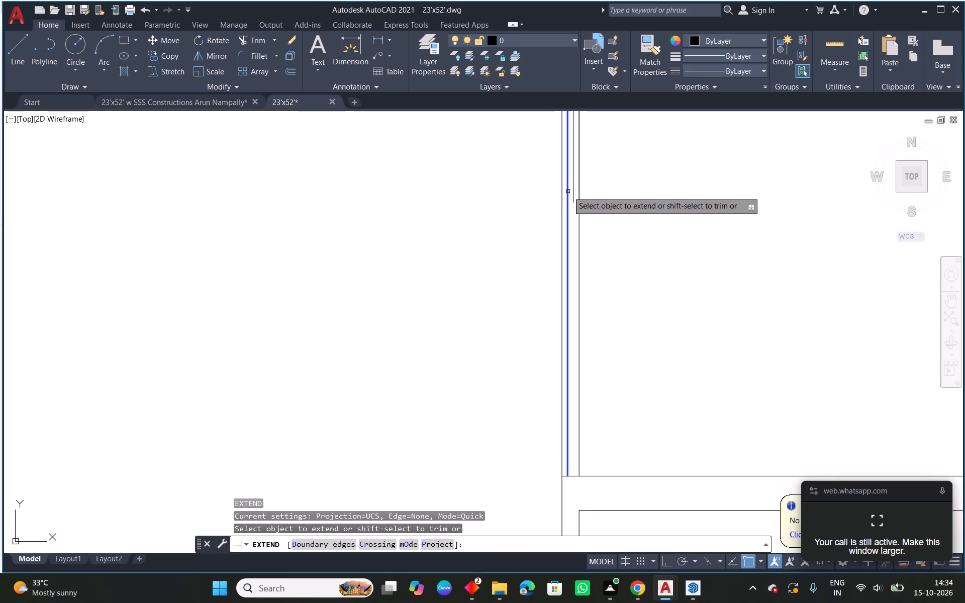
click(568, 191)
click(573, 188)
key(Escape)
Erase the lower horizontal wall line below the corridor and the leftover offset line under the lift.
scroll(638, 247, down, 3)
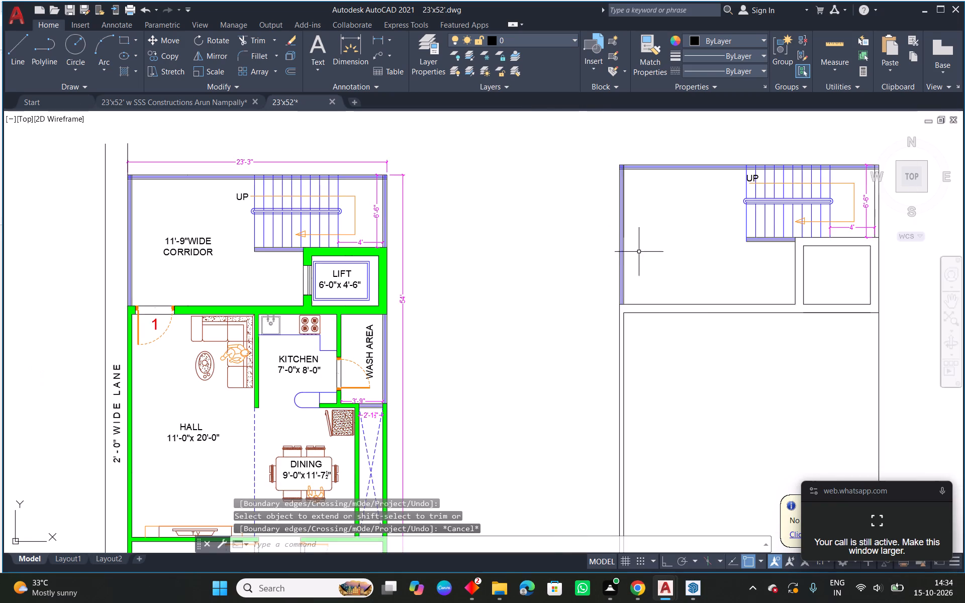
middle_drag(712, 325, 590, 258)
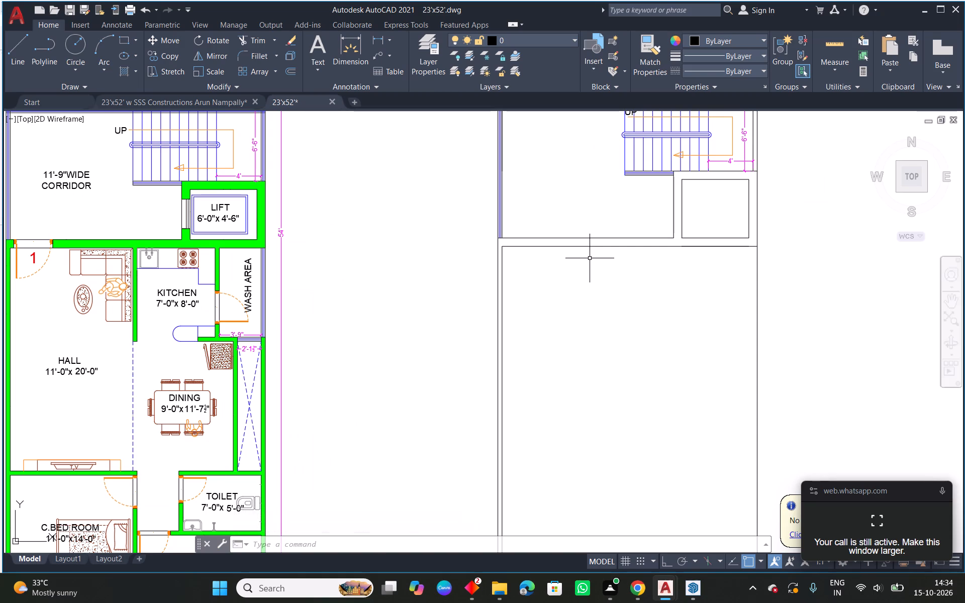
click(613, 246)
key(Delete)
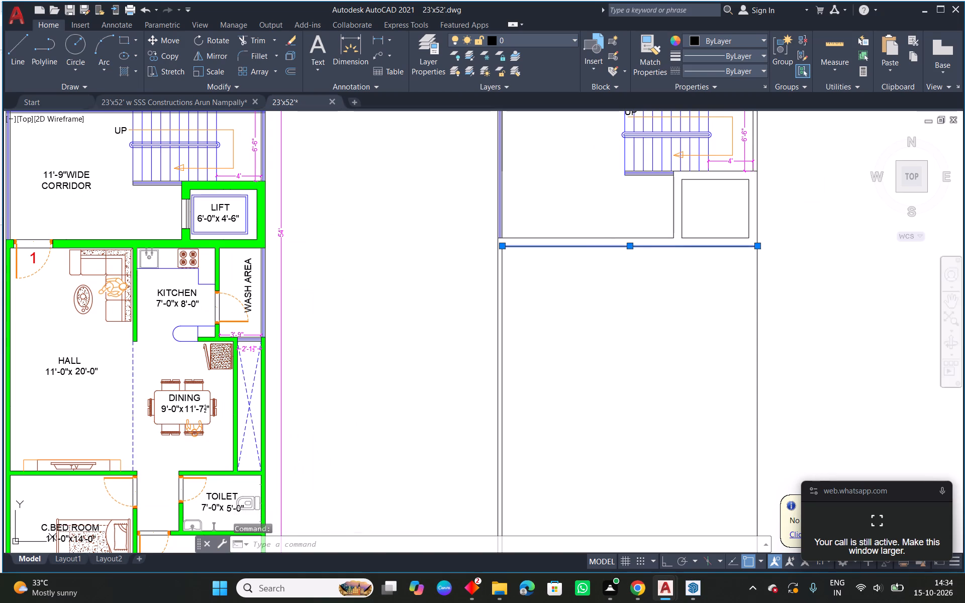
scroll(654, 250, up, 1)
middle_drag(690, 260, 617, 267)
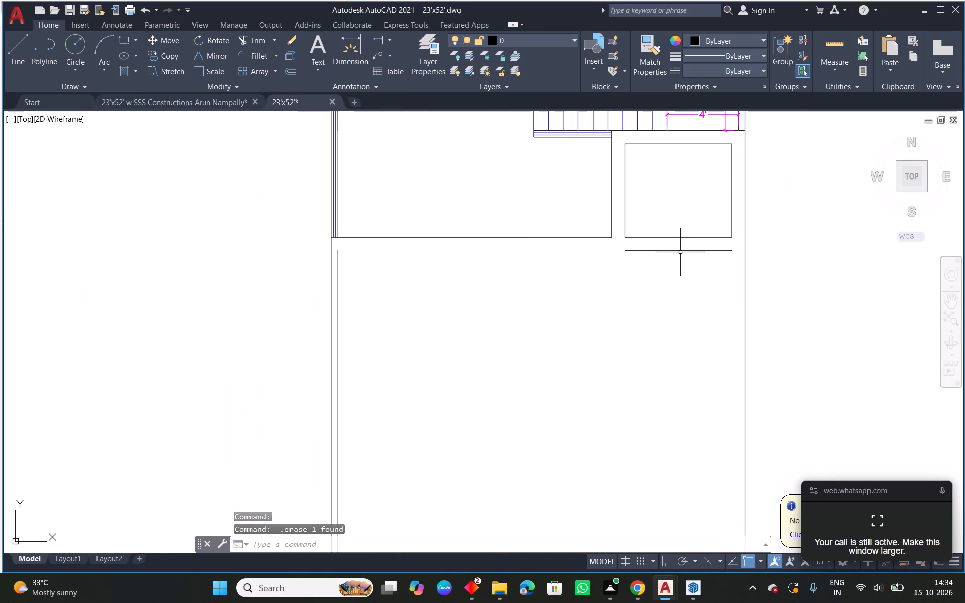
click(680, 252)
key(Delete)
key(Escape)
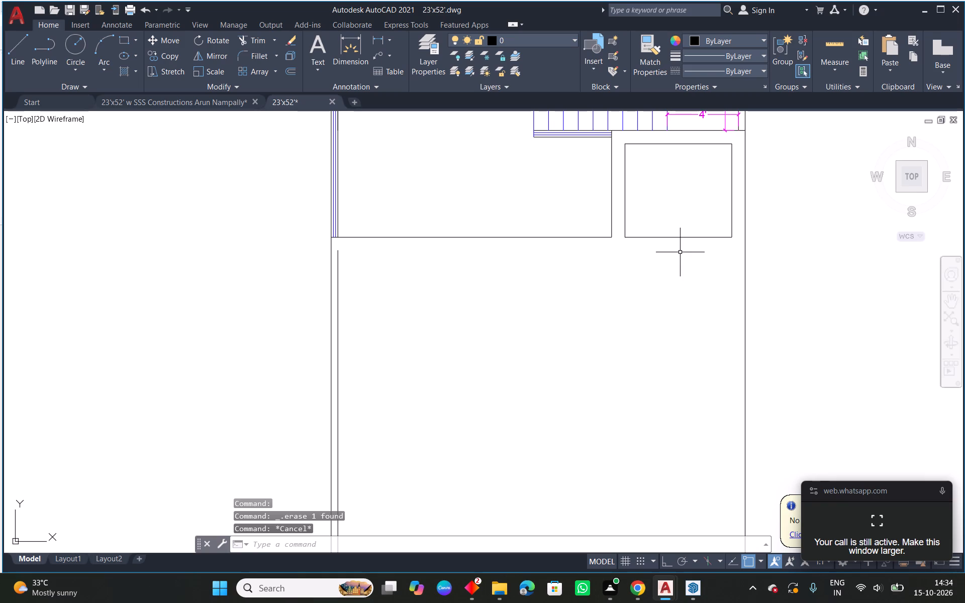
With Ortho on, draw a 22'-11" horizontal polyline from the inner left wall line's top end to the right outer wall.
scroll(508, 209, up, 1)
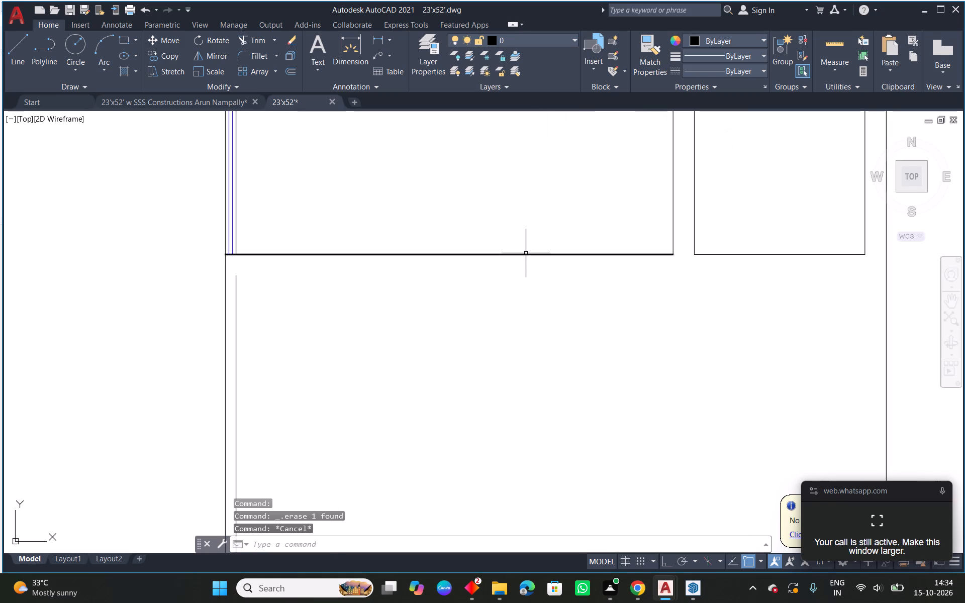
click(526, 253)
key(Escape)
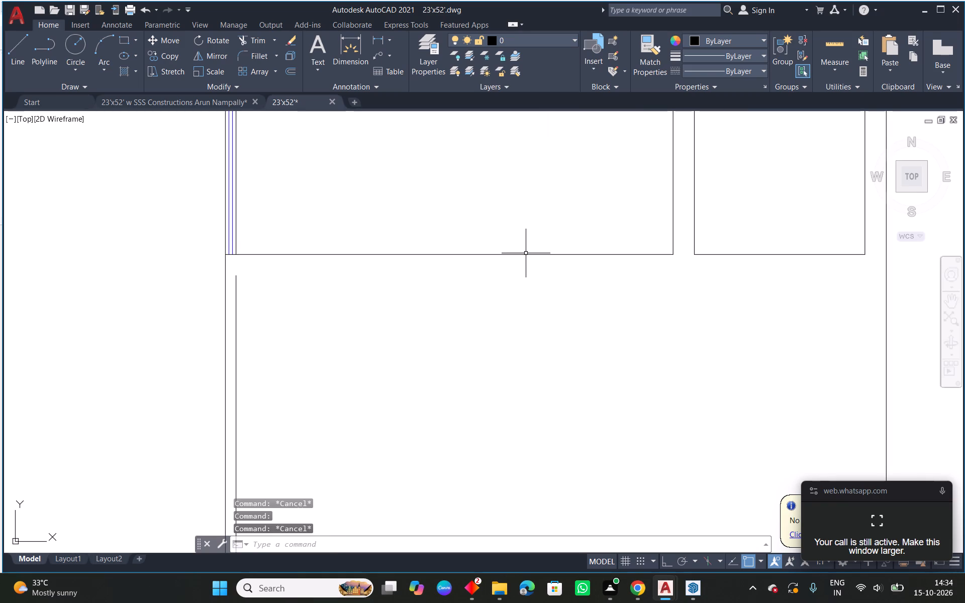
text(pl)
key(space)
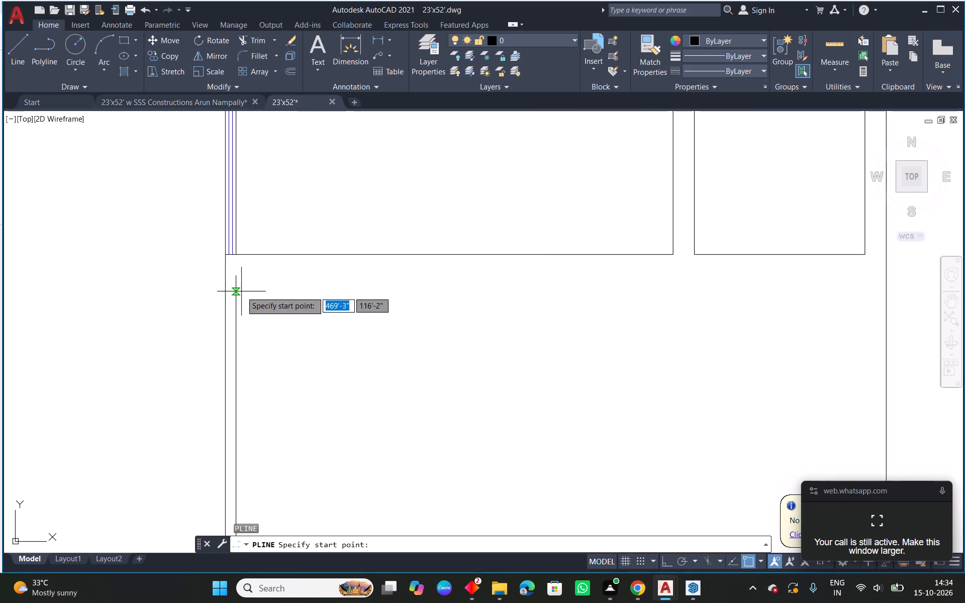
click(237, 279)
middle_drag(753, 284, 652, 295)
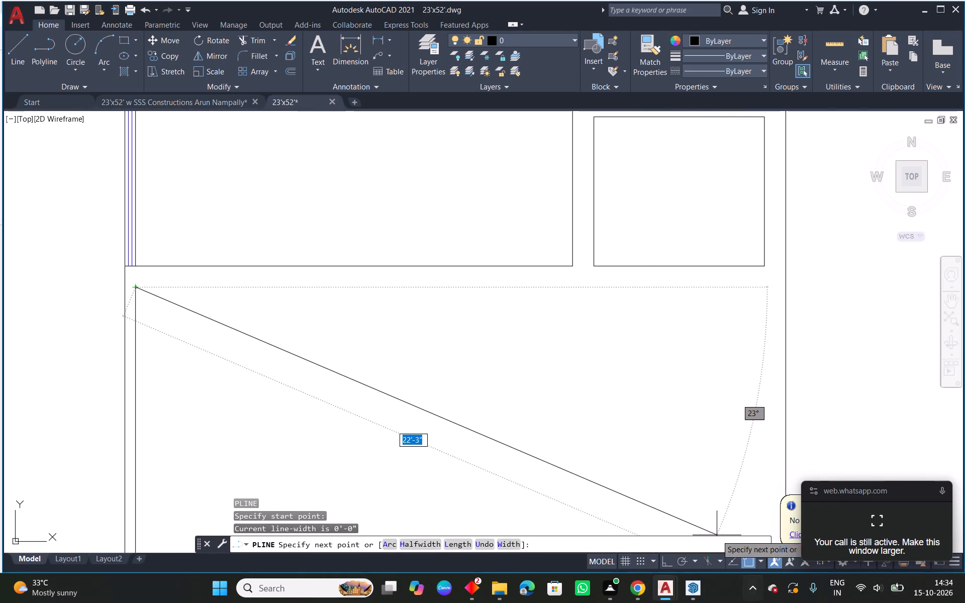
click(671, 563)
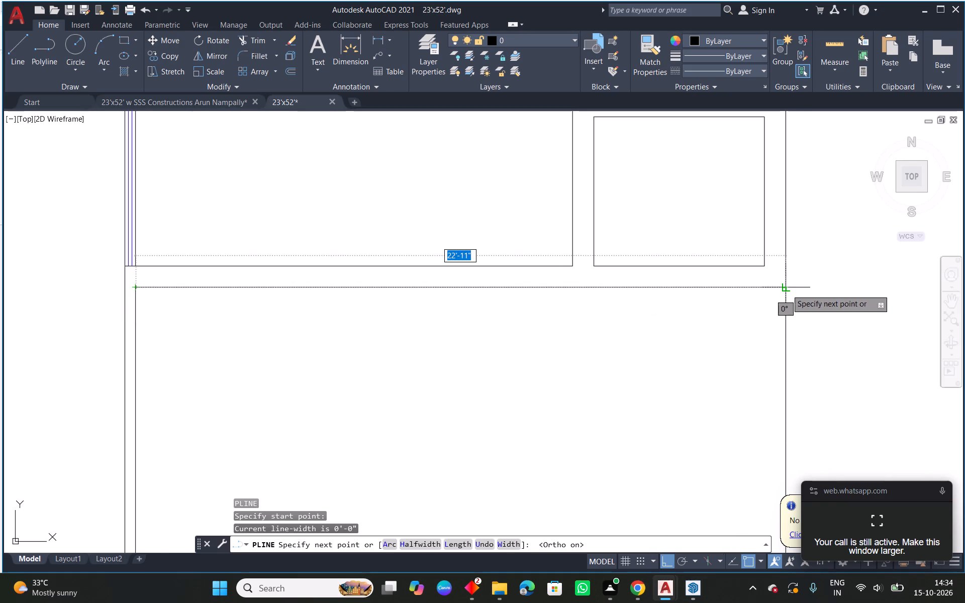
click(787, 289)
key(Escape)
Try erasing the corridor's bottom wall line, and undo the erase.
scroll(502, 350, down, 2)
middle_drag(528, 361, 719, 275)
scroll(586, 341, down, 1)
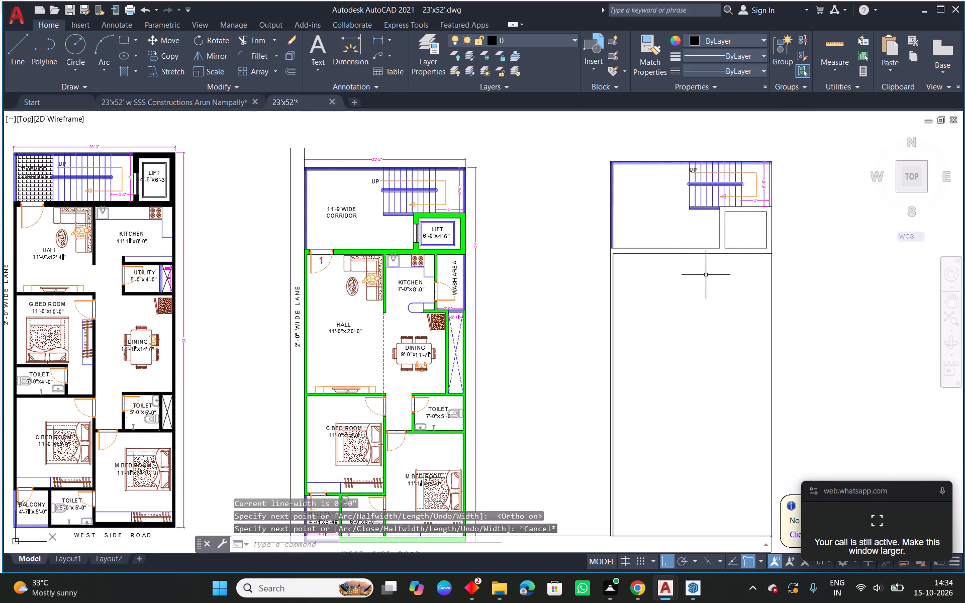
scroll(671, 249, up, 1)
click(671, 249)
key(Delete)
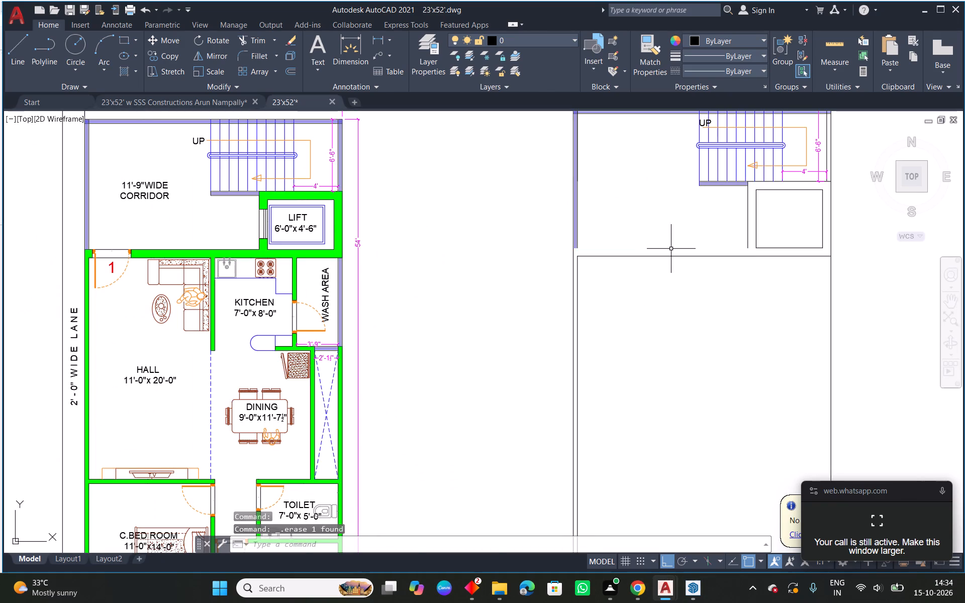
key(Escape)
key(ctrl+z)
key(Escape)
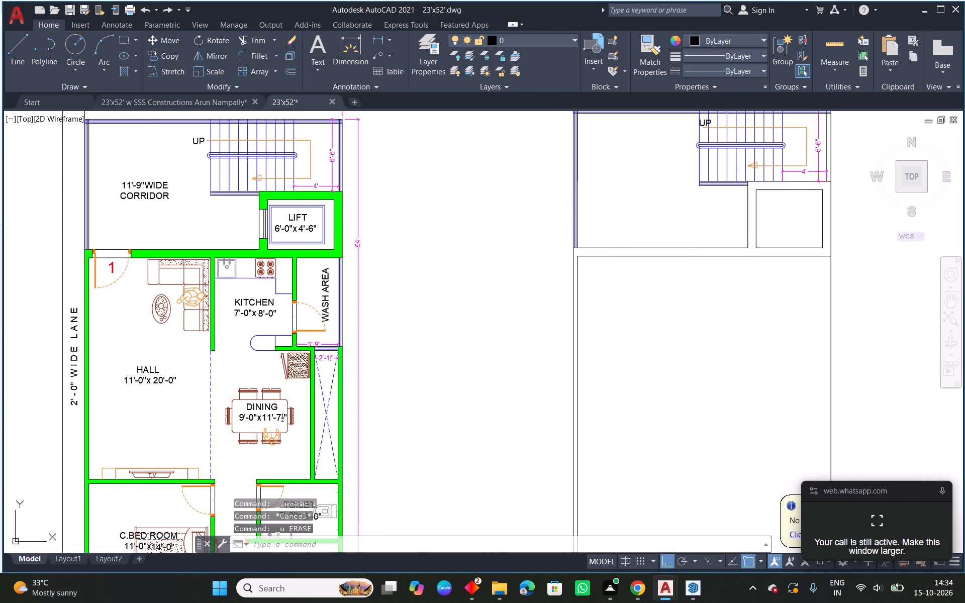
Copy the hall entrance door from the original plan into the corridor's bottom wall of the redrawn plan.
middle_drag(731, 352, 678, 345)
middle_drag(484, 349, 535, 337)
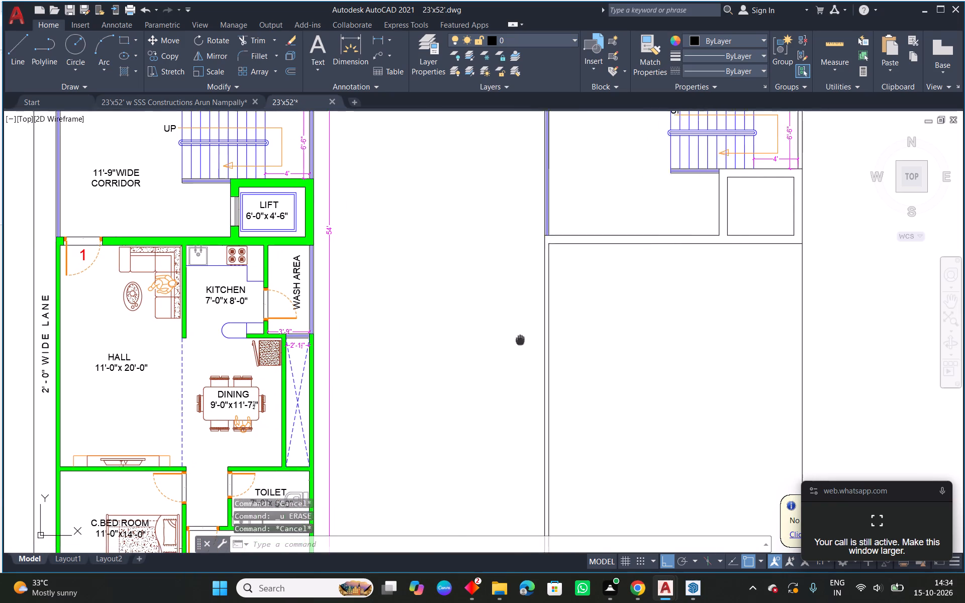
middle_drag(535, 337, 783, 294)
scroll(396, 202, up, 2)
click(333, 220)
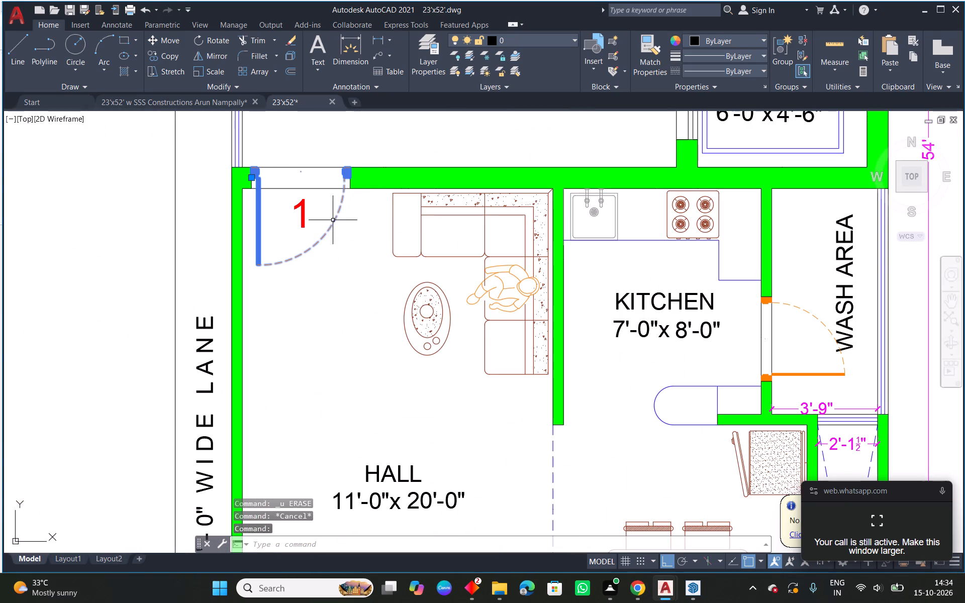
text(co)
key(space)
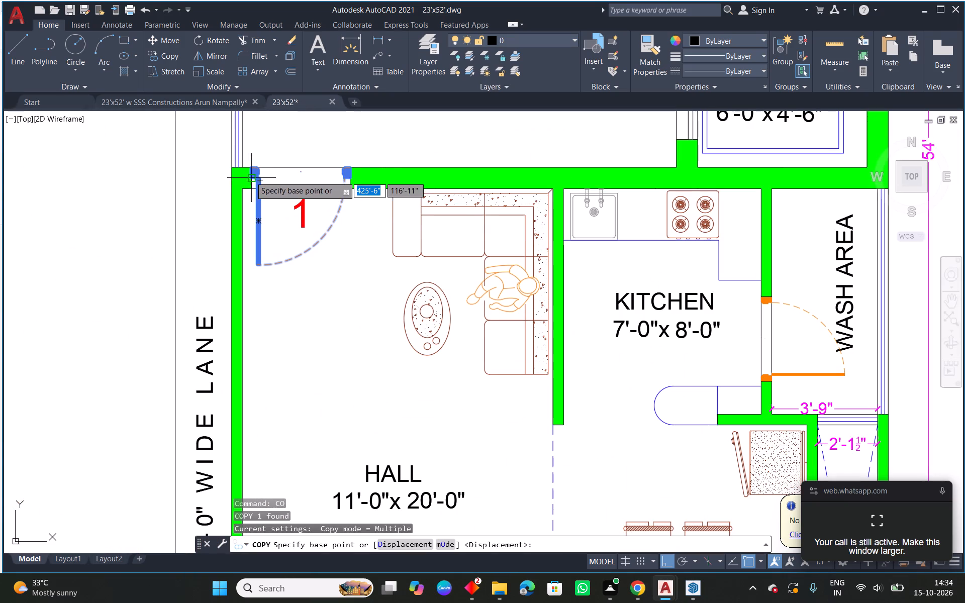
click(250, 176)
scroll(454, 260, down, 3)
scroll(727, 249, up, 3)
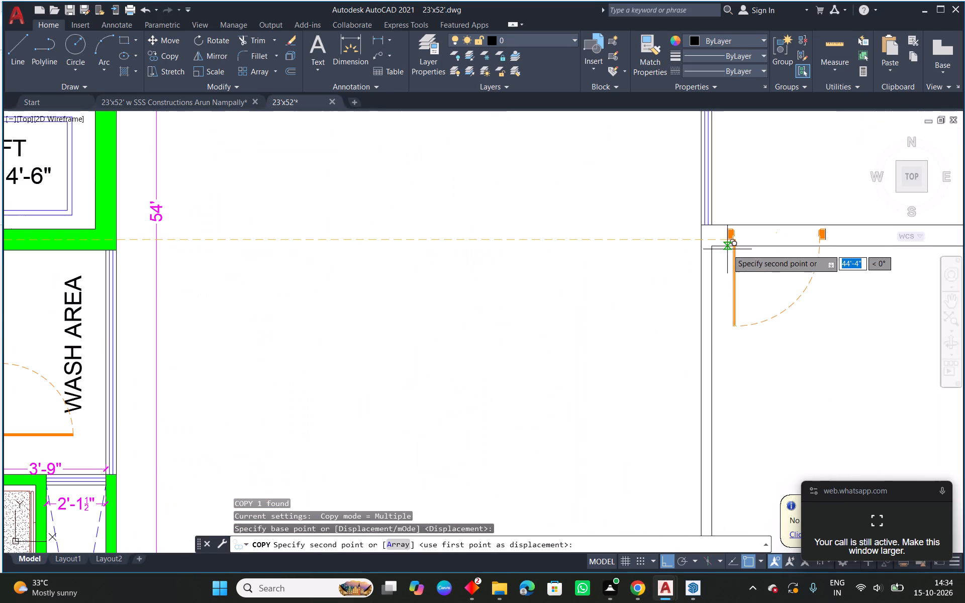
click(723, 235)
key(Escape)
Move the copied door straight up so its frame meets the upper line of the corridor's bottom wall.
scroll(728, 234, up, 3)
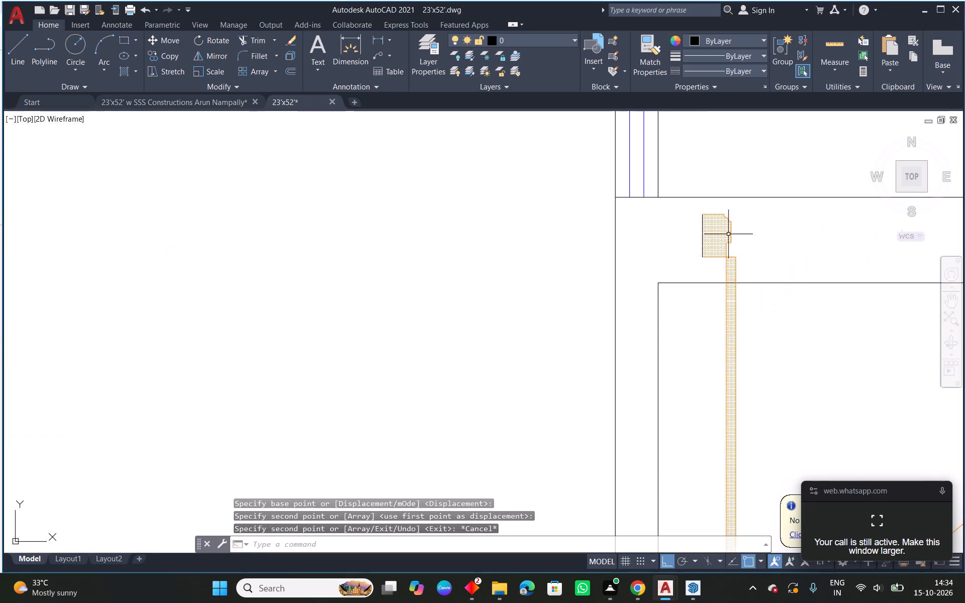
click(722, 235)
text(m)
key(space)
click(706, 213)
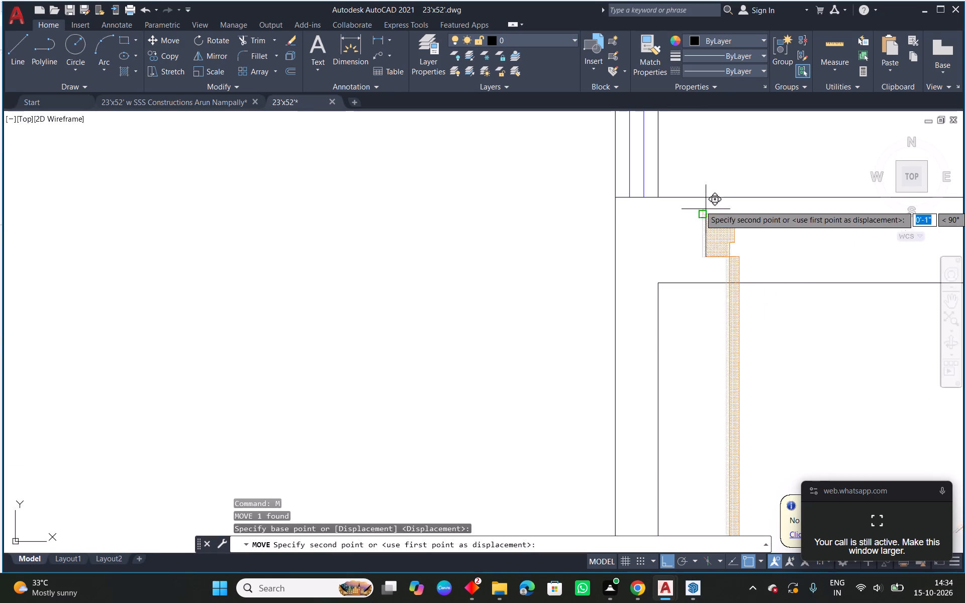
click(704, 194)
key(Escape)
Draw 10" vertical jamb lines across the corridor's bottom wall at both sides of the copied door.
scroll(716, 238, down, 3)
middle_drag(805, 246, 624, 190)
scroll(555, 182, up, 2)
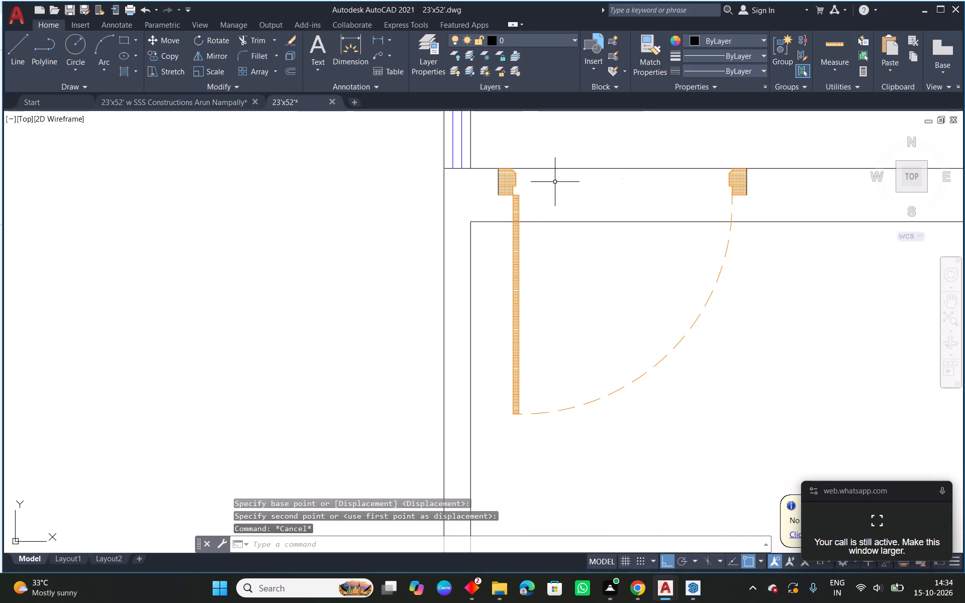
key(l)
key(space)
click(496, 170)
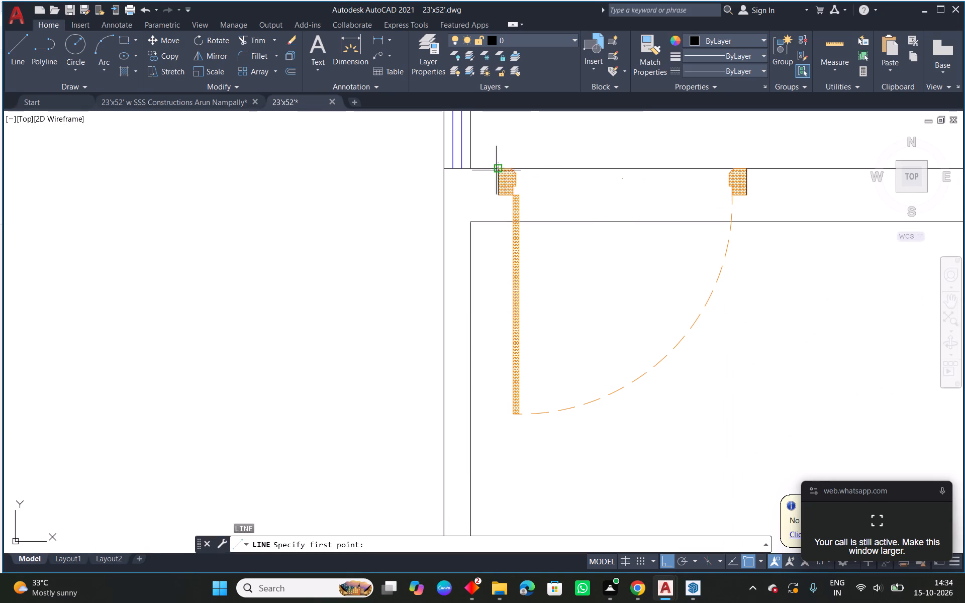
click(500, 222)
key(Escape)
middle_drag(632, 212, 377, 226)
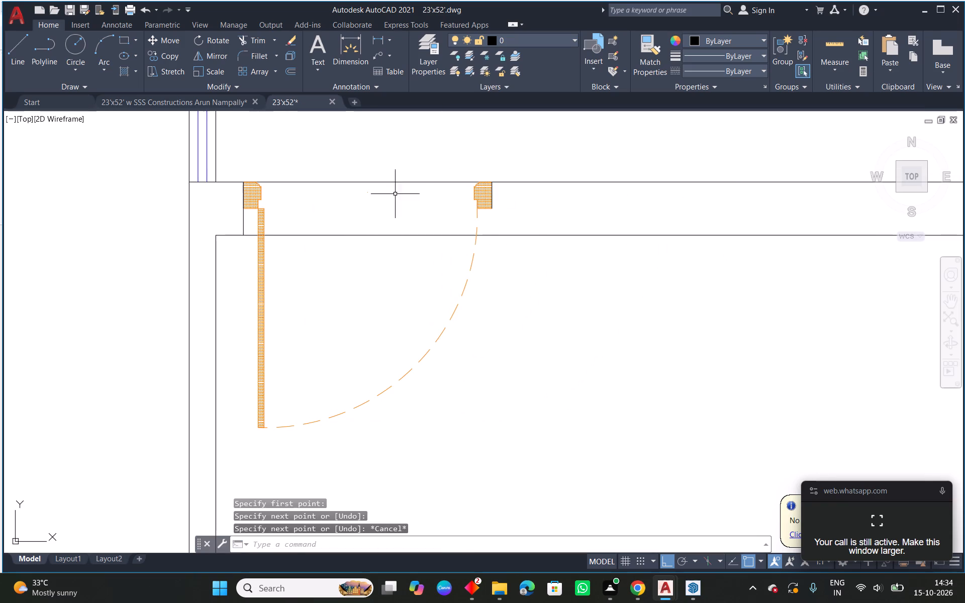
right_click(372, 162)
click(408, 170)
click(494, 183)
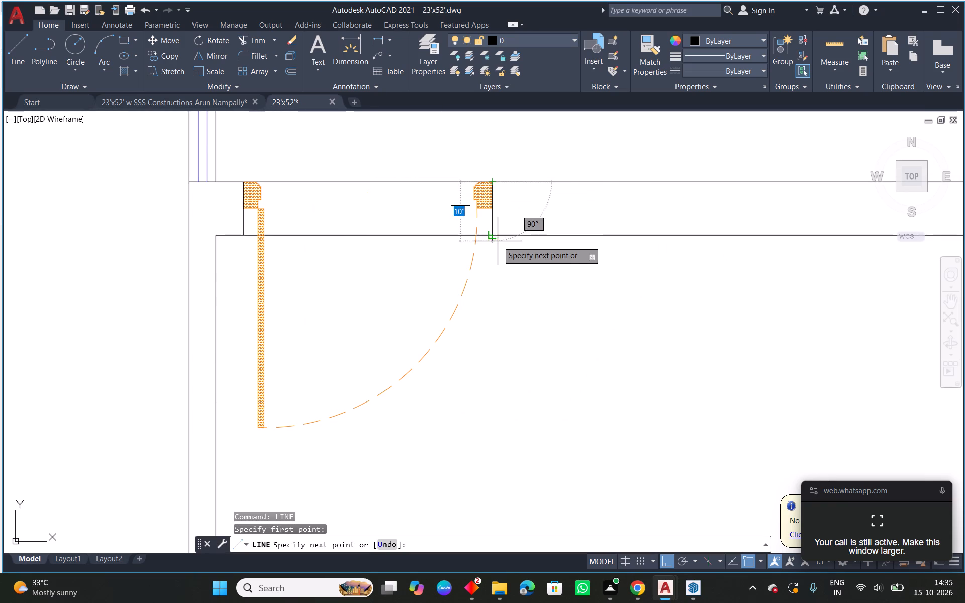
click(495, 234)
key(Escape)
Offset the redrawn plan's right outer wall line 4.5" inward.
scroll(506, 235, down, 3)
scroll(552, 291, down, 1)
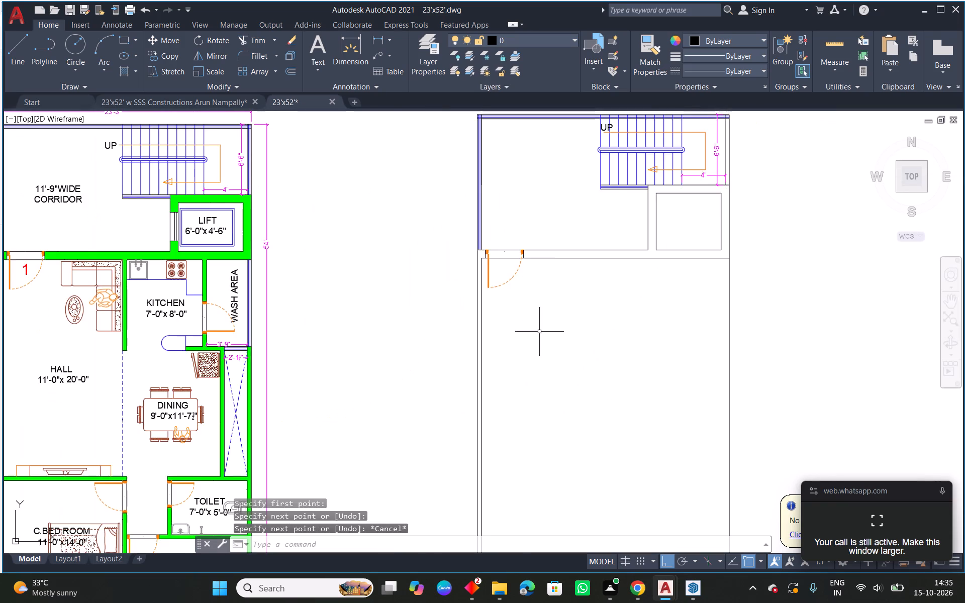
middle_drag(564, 316, 660, 268)
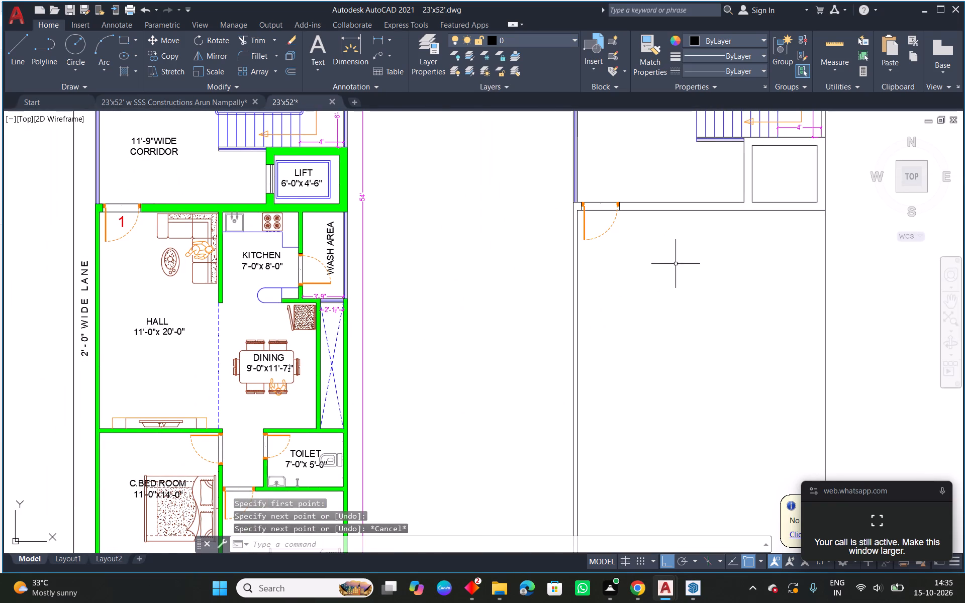
middle_drag(714, 262, 653, 248)
key(Escape)
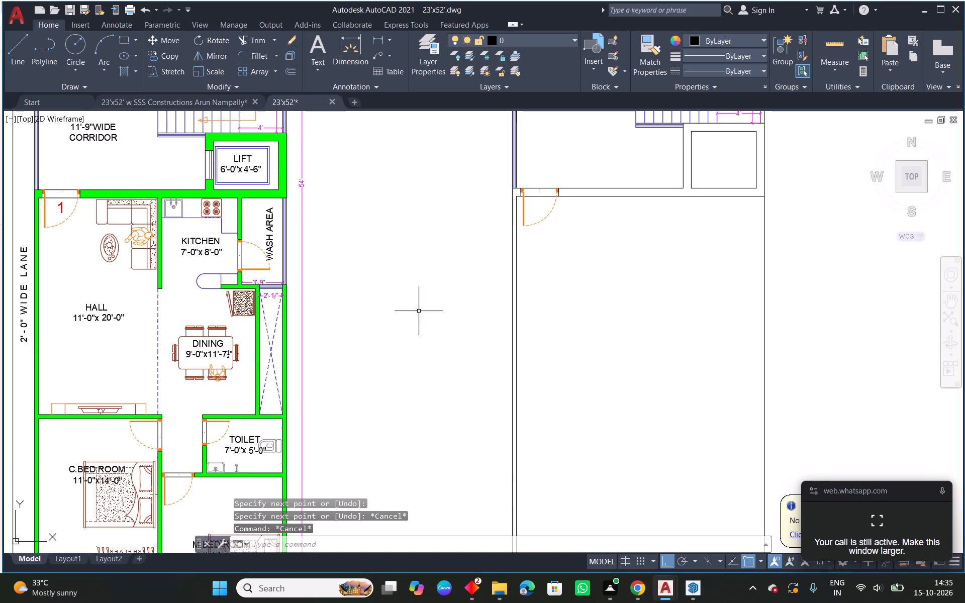
scroll(249, 282, up, 2)
scroll(384, 298, down, 2)
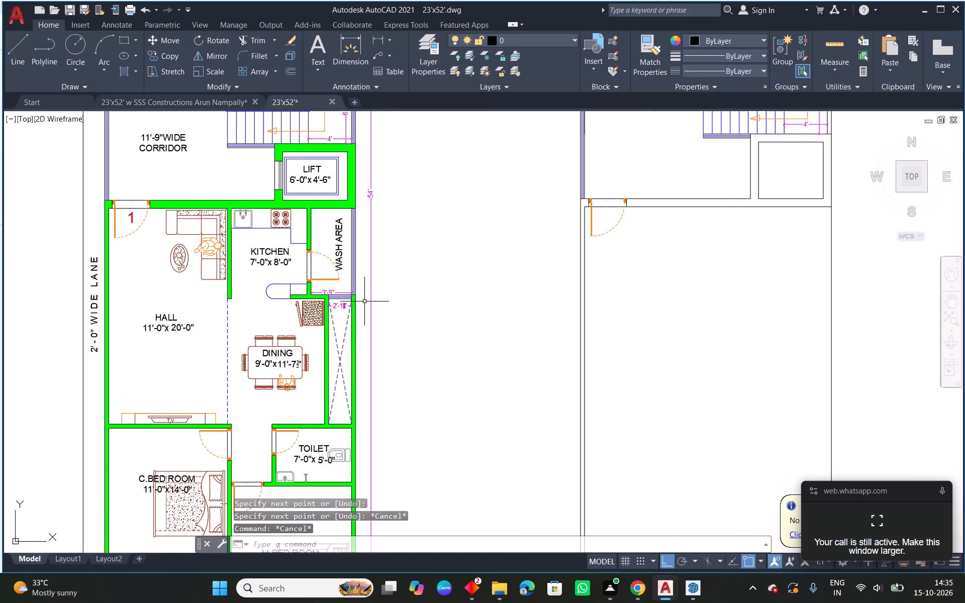
middle_drag(728, 322, 634, 314)
key(Escape)
text(o 4.5)
key(space)
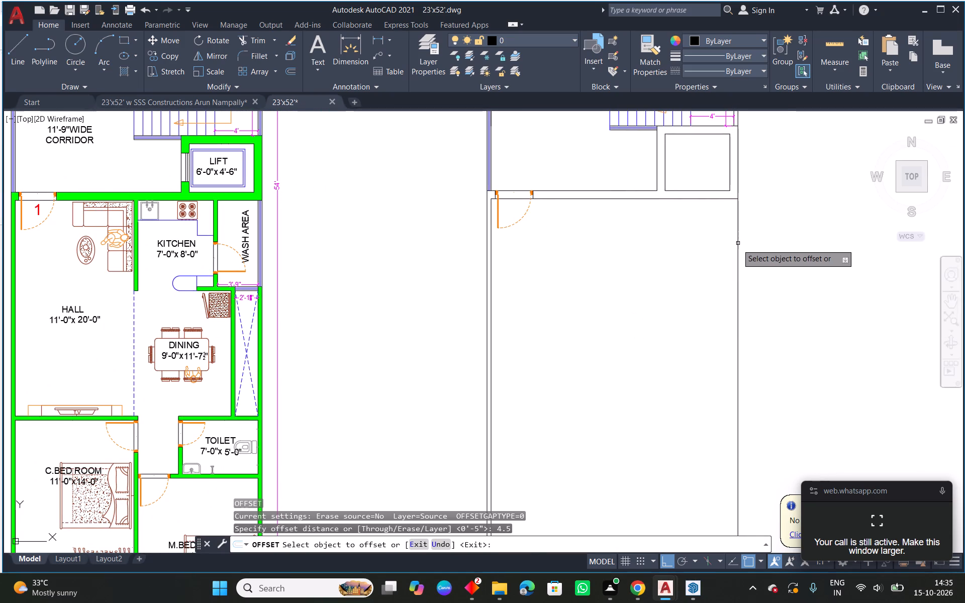
click(736, 245)
click(695, 243)
key(Escape)
scroll(739, 183, up, 2)
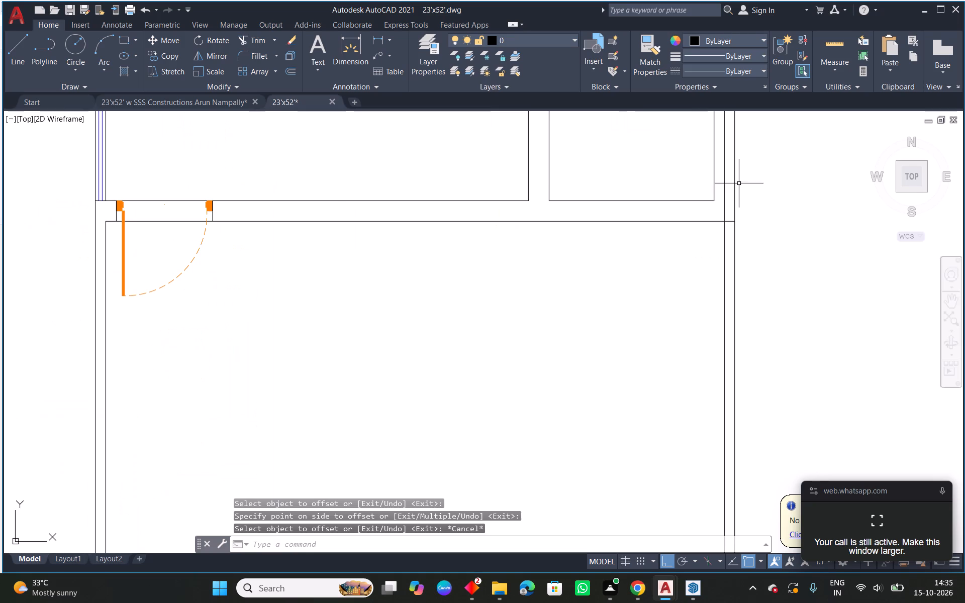
Trim the new inner right wall line beside the lift and erase its remaining piece beside the stair.
middle_drag(739, 183, 685, 312)
text(tr)
key(space)
key(space)
click(669, 317)
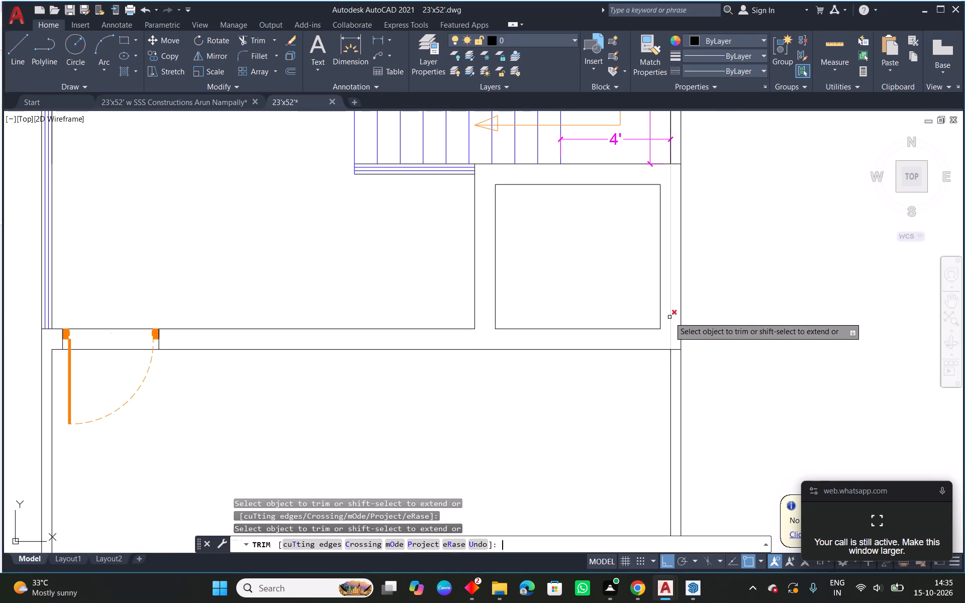
middle_drag(701, 147, 690, 253)
click(660, 287)
key(Escape)
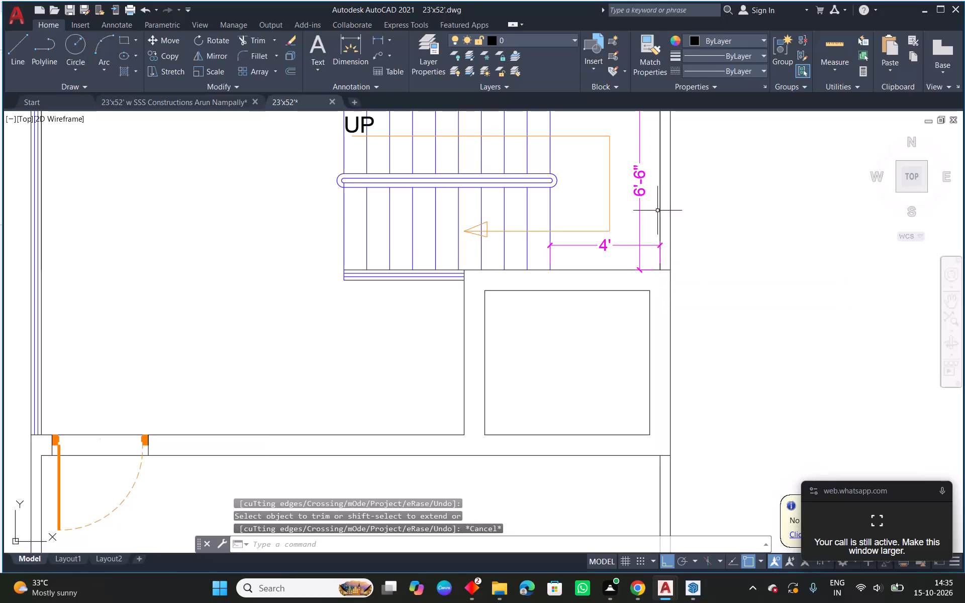
click(659, 205)
key(Delete)
scroll(679, 251, down, 3)
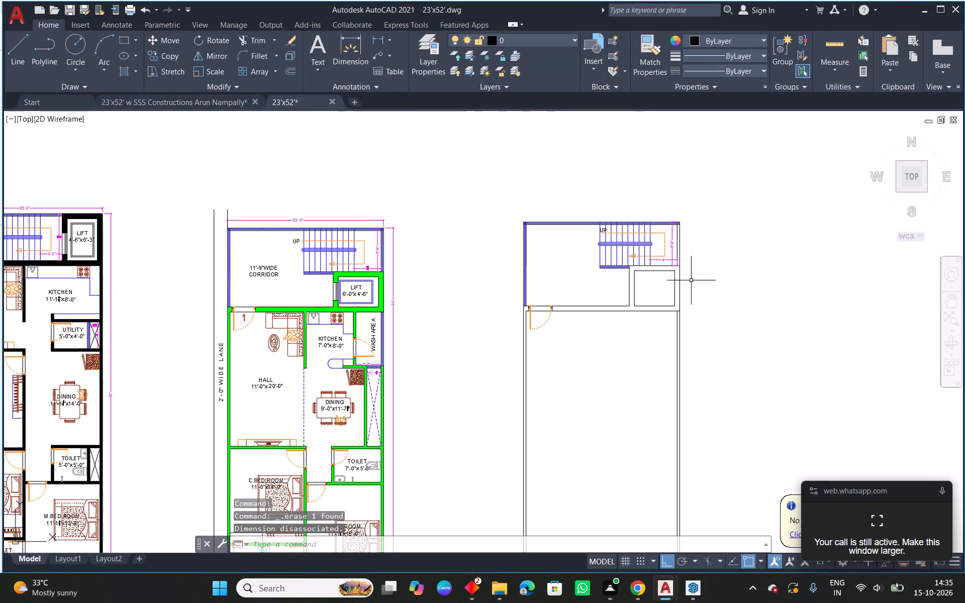
Offset the lower line of the corridor's bottom wall 8' downward.
middle_drag(697, 361, 702, 335)
key(Escape)
scroll(519, 319, up, 1)
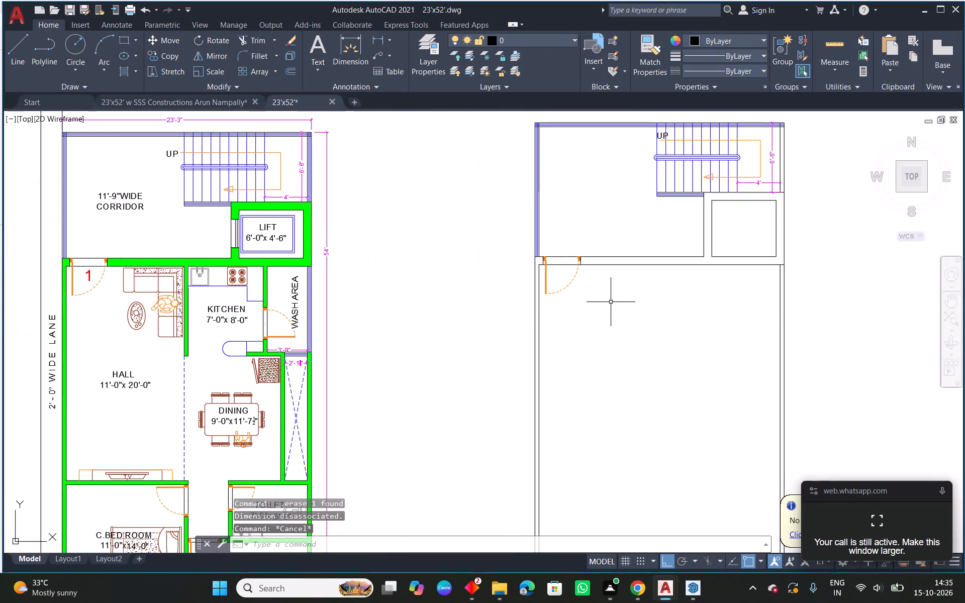
middle_drag(775, 315, 665, 293)
key(Escape)
text(o 8'')
key(BackSpace)
key(Return)
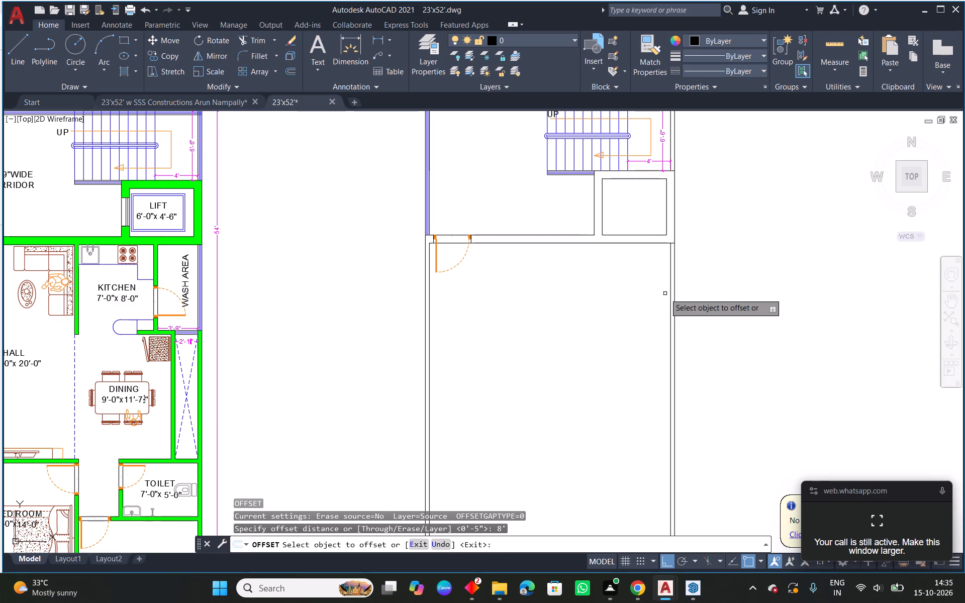
click(652, 243)
click(648, 298)
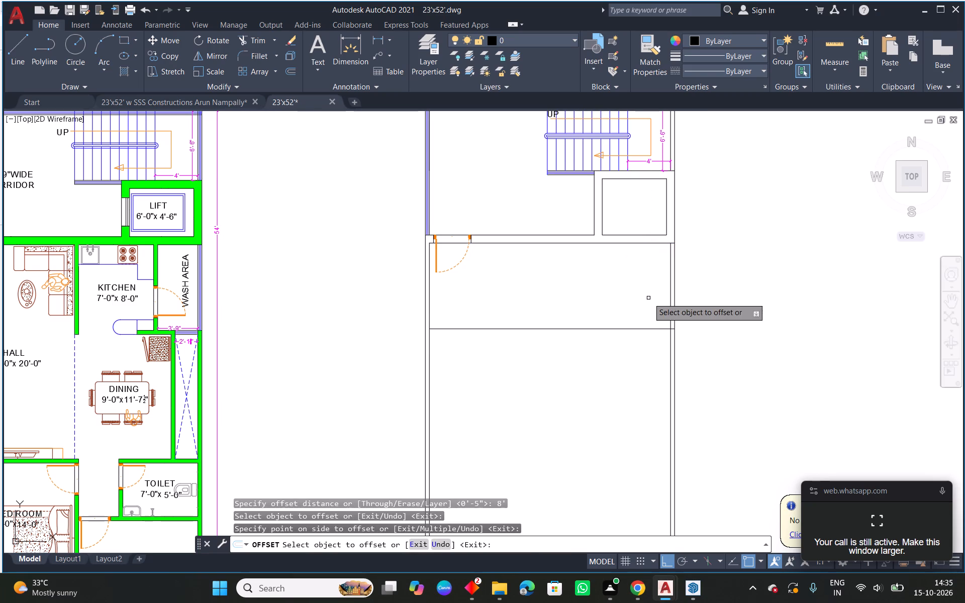
Offset the new horizontal line 4.5" downward to give the wall its thickness.
key(Escape)
text(o 4.5)
key(Return)
drag(659, 327, 659, 334)
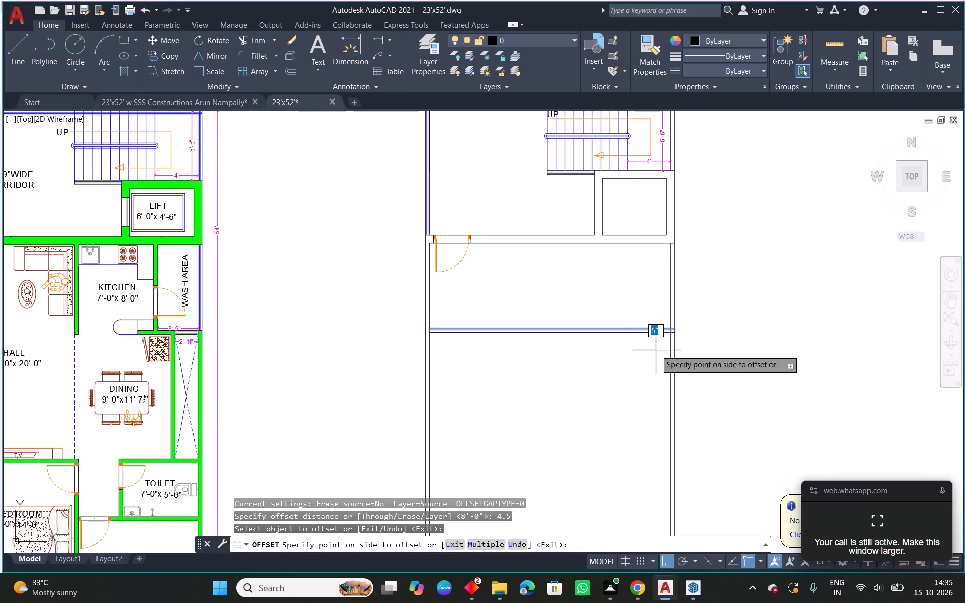
click(649, 382)
key(Escape)
Trim the new horizontal wall's right end at the inner right wall line and remove that inner line below the wall.
scroll(670, 340, up, 2)
scroll(670, 340, down, 3)
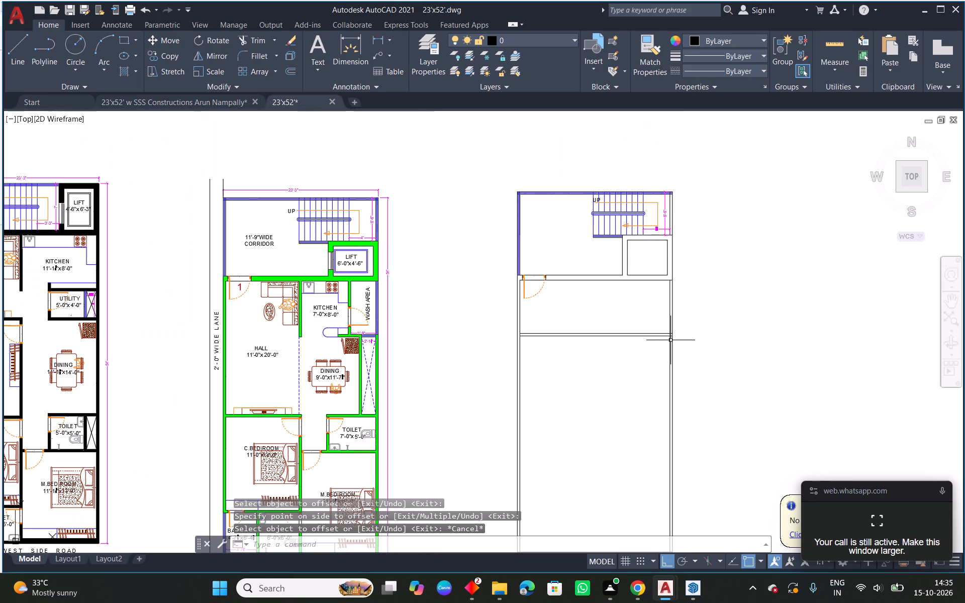
scroll(670, 340, up, 1)
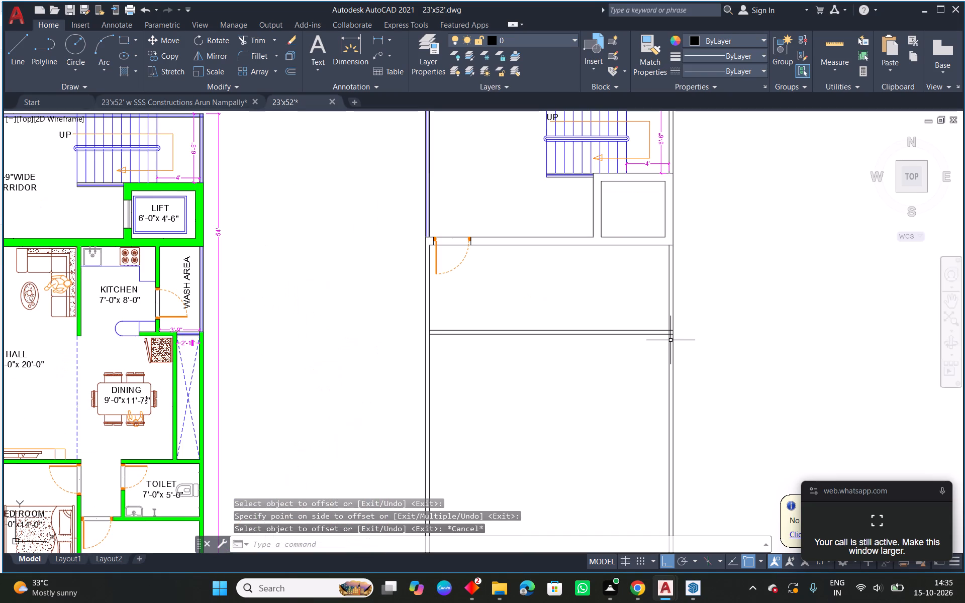
scroll(676, 334, up, 4)
scroll(657, 342, down, 2)
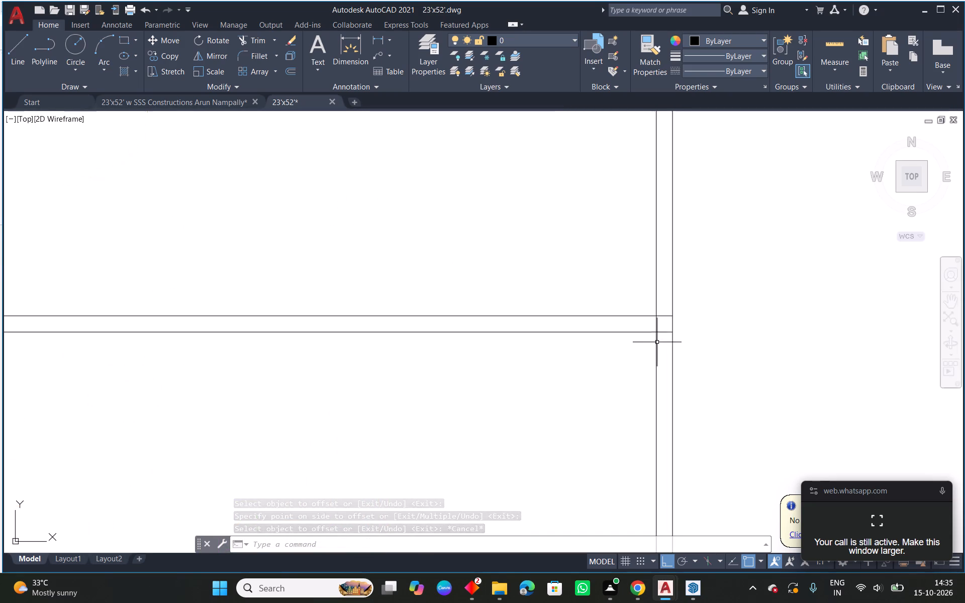
scroll(657, 342, down, 1)
scroll(655, 342, up, 3)
text(tr)
key(space)
key(space)
drag(668, 336, 668, 295)
drag(668, 295, 668, 332)
drag(670, 314, 644, 311)
drag(665, 342, 629, 343)
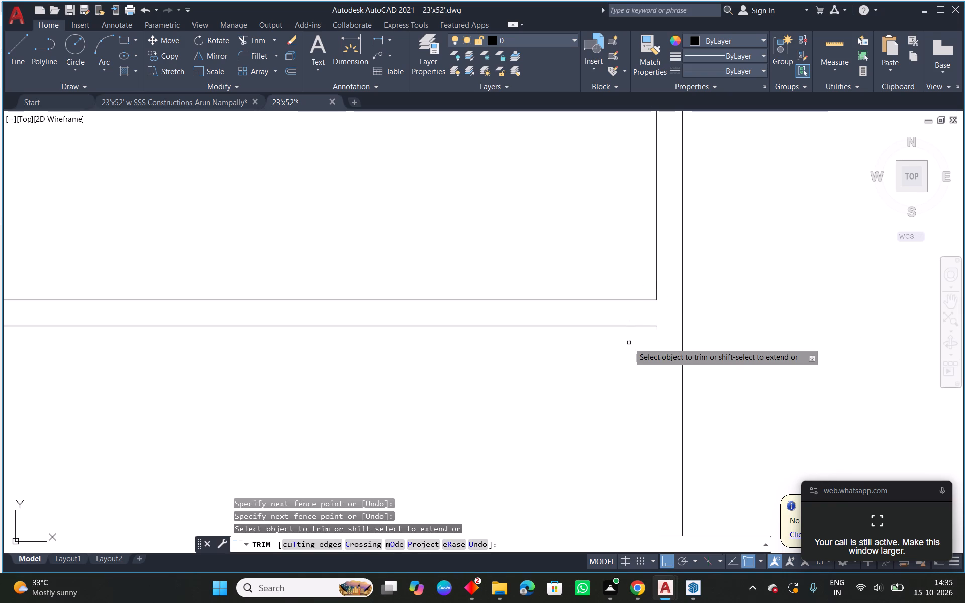
key(Escape)
Extend both lines of the new horizontal wall to the right outer wall line.
key(e)
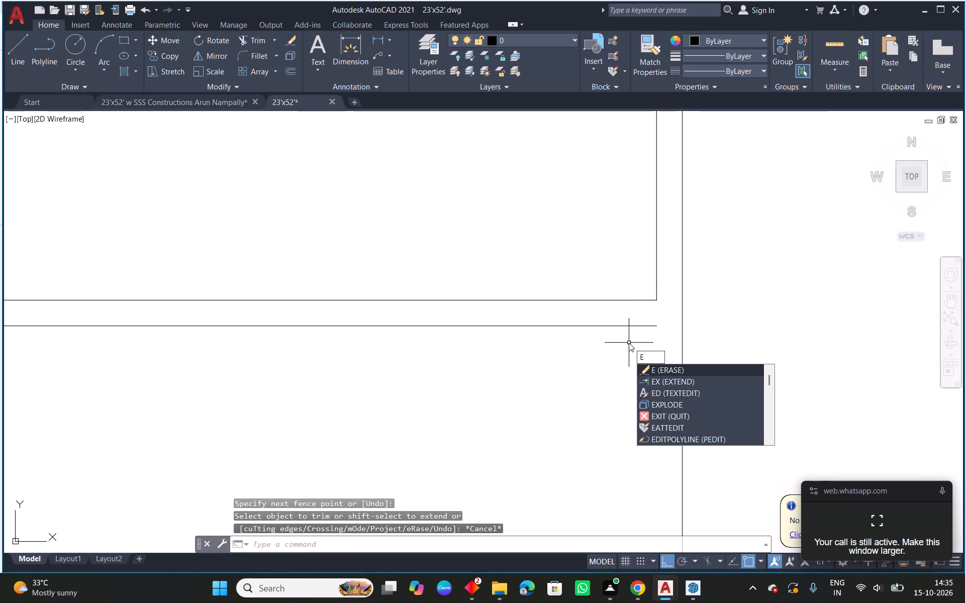
text(x)
key(space)
drag(629, 343, 626, 285)
key(Escape)
Offset the inner right wall line below the lift outward twice by 1.5", adding two lines within the wall.
scroll(643, 345, down, 4)
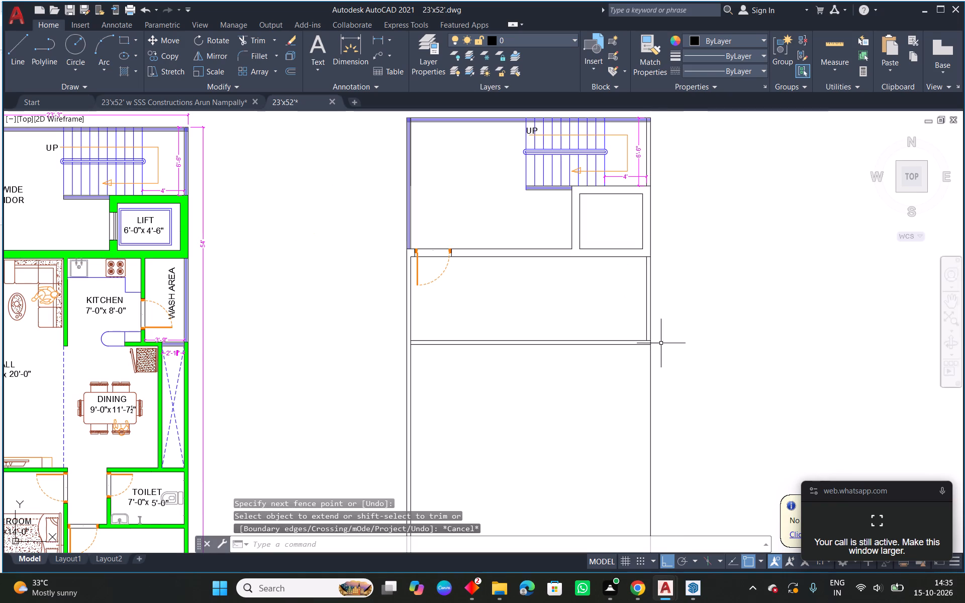
key(Escape)
text(o 1.5)
key(space)
scroll(640, 295, up, 3)
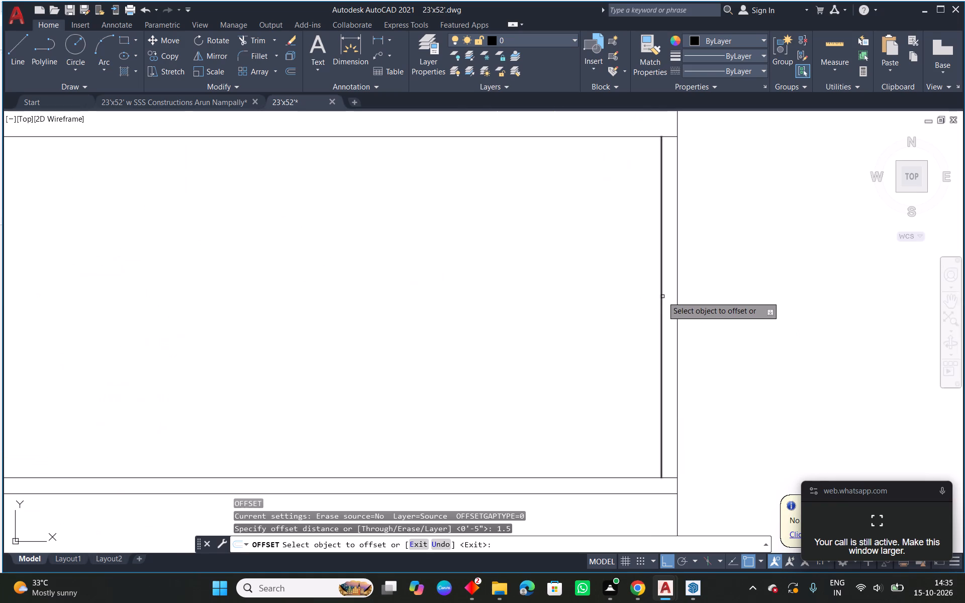
click(663, 296)
click(660, 299)
click(668, 297)
scroll(668, 298, up, 1)
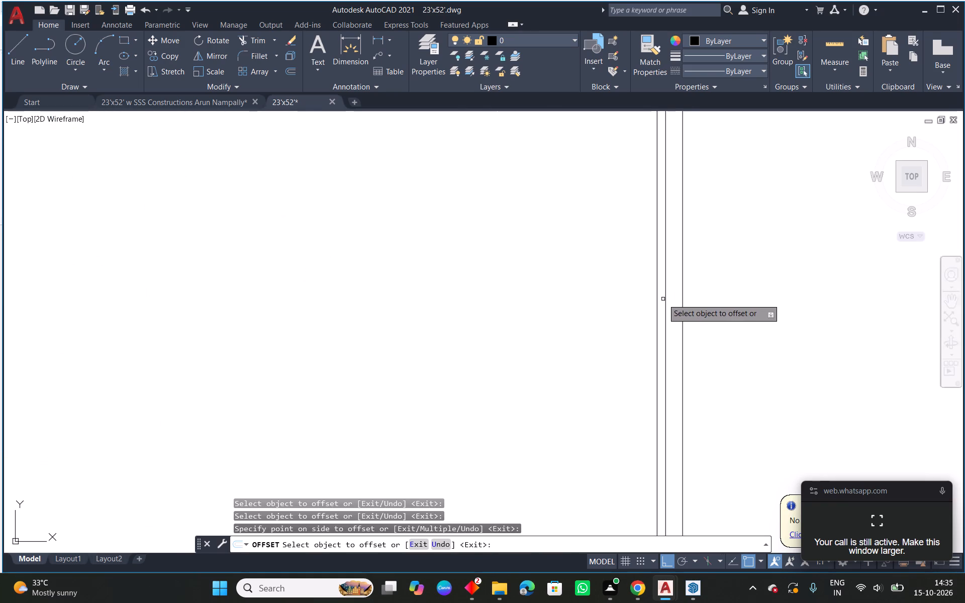
click(664, 299)
click(682, 297)
key(Escape)
Put the two middle lines of the right wall below the lift on the blue layer.
scroll(680, 297, up, 3)
drag(680, 297, 666, 297)
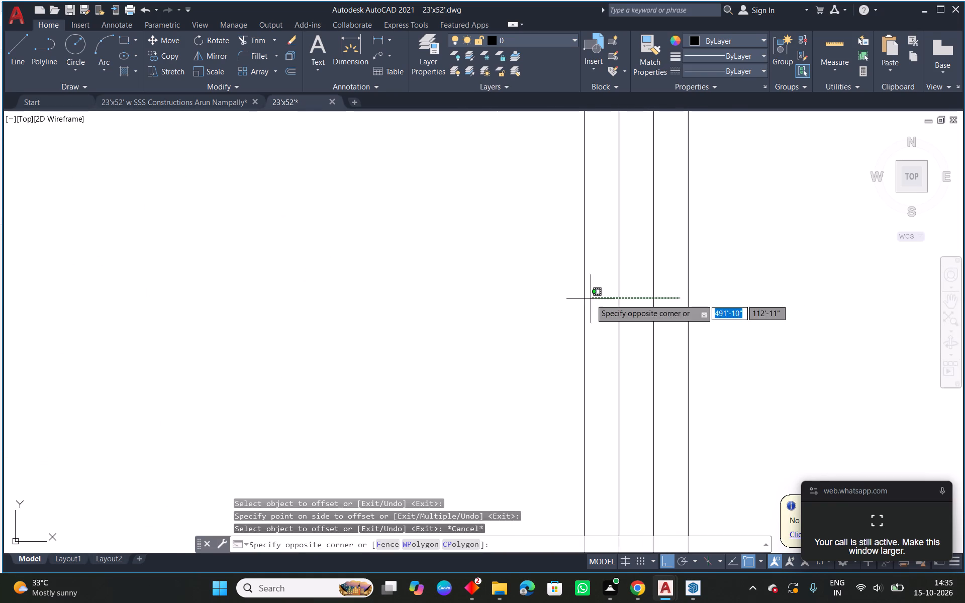
click(612, 298)
click(532, 42)
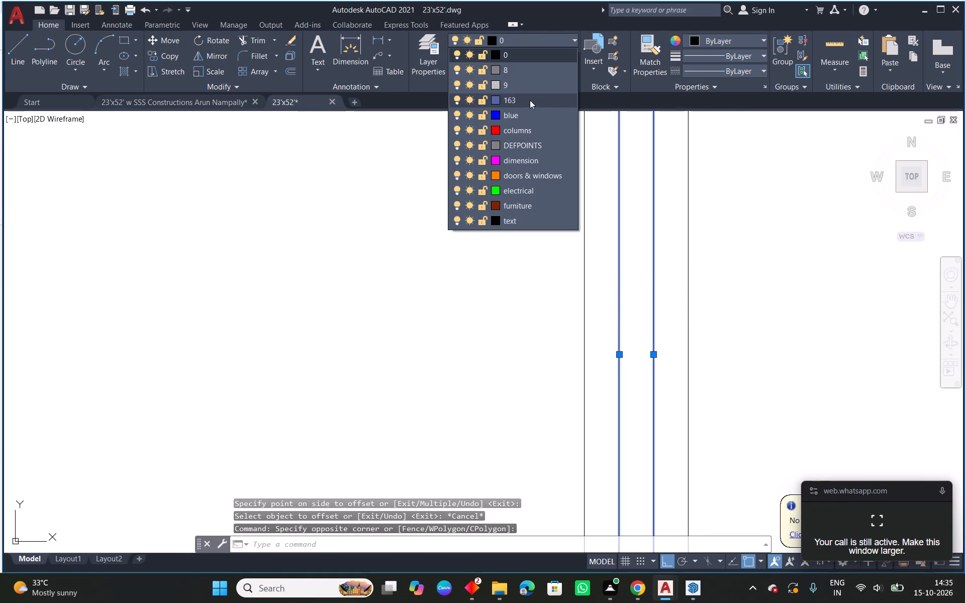
click(520, 115)
key(Escape)
scroll(765, 271, down, 4)
scroll(749, 320, down, 2)
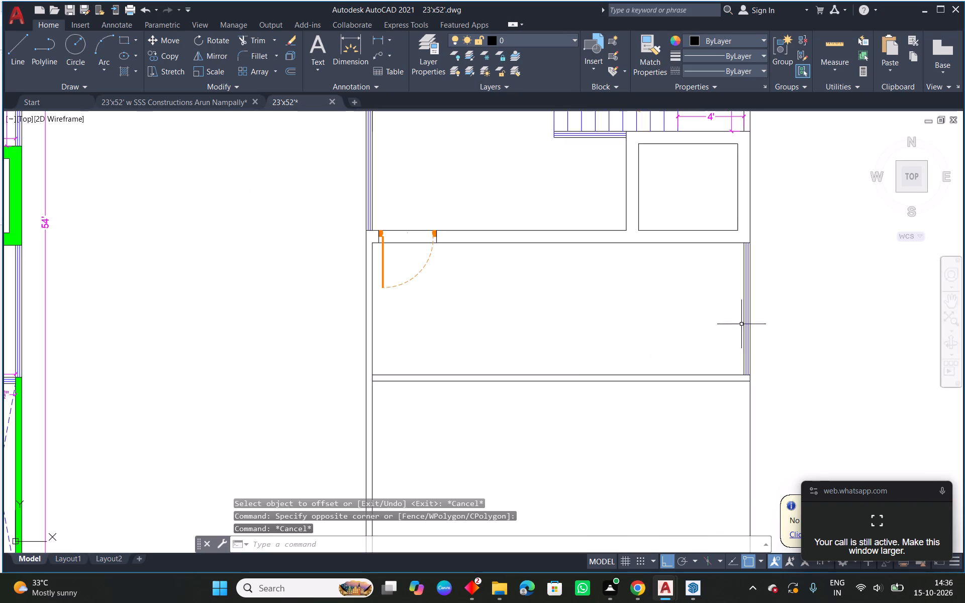
middle_drag(546, 342, 609, 290)
scroll(609, 290, down, 2)
scroll(567, 290, up, 1)
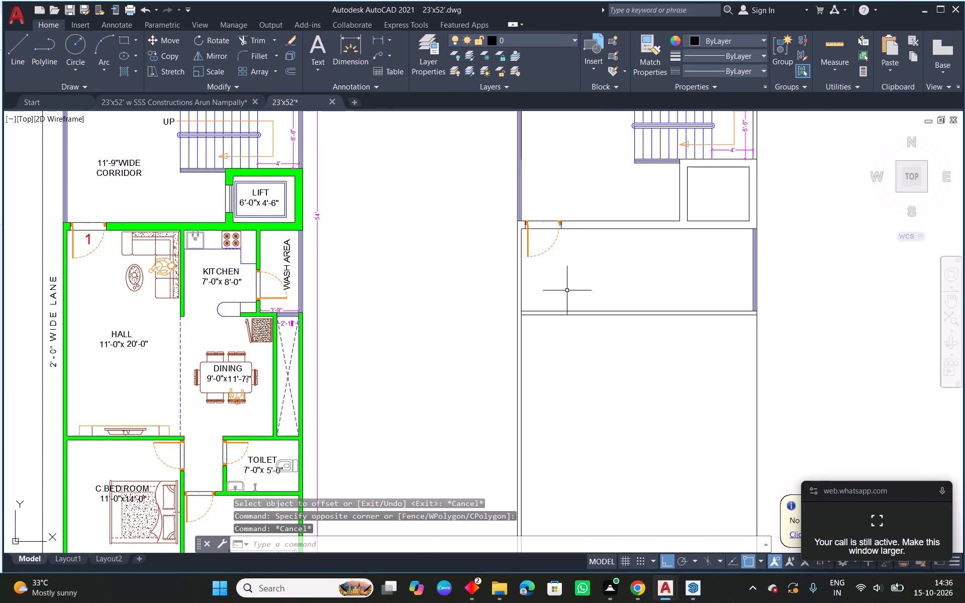
Offset the inner right wall line below the lift inward by 3'9", and the resulting line by 4.5", forming the wash area partition.
text(o 3'')
key(BackSpace)
text(9")
key(Return)
scroll(750, 223, up, 1)
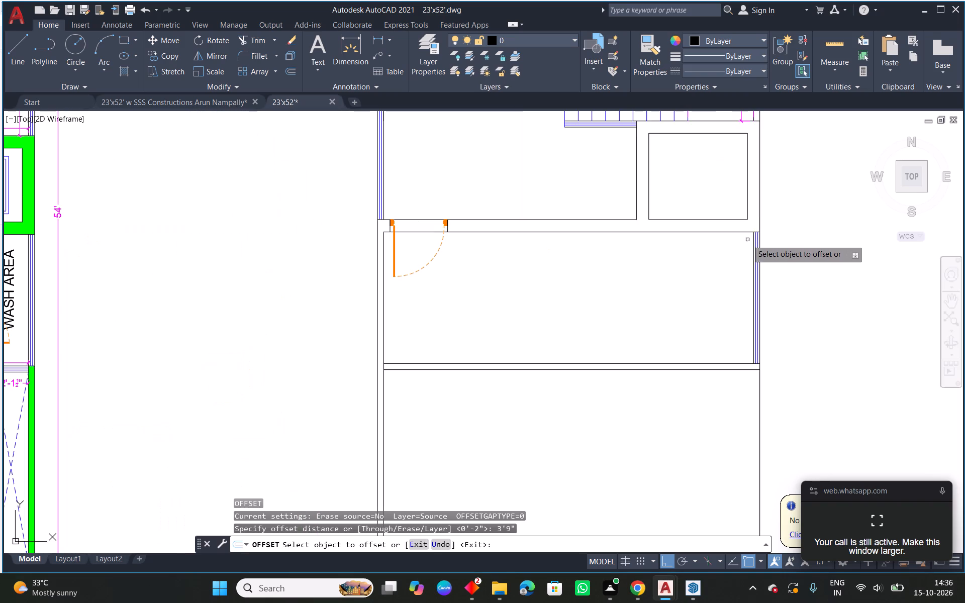
scroll(754, 243, up, 1)
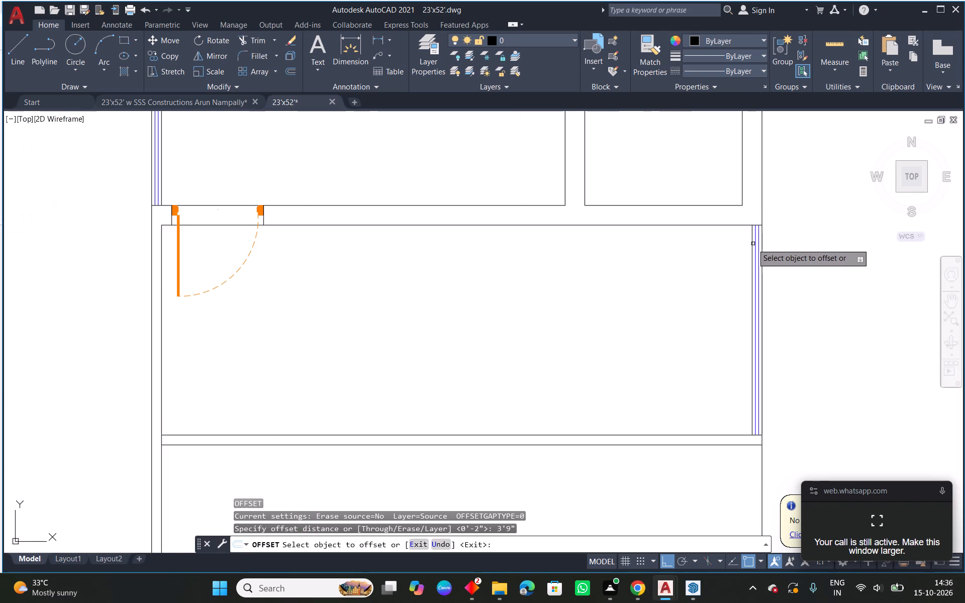
click(752, 245)
click(667, 255)
key(Escape)
text(o 4.5)
key(space)
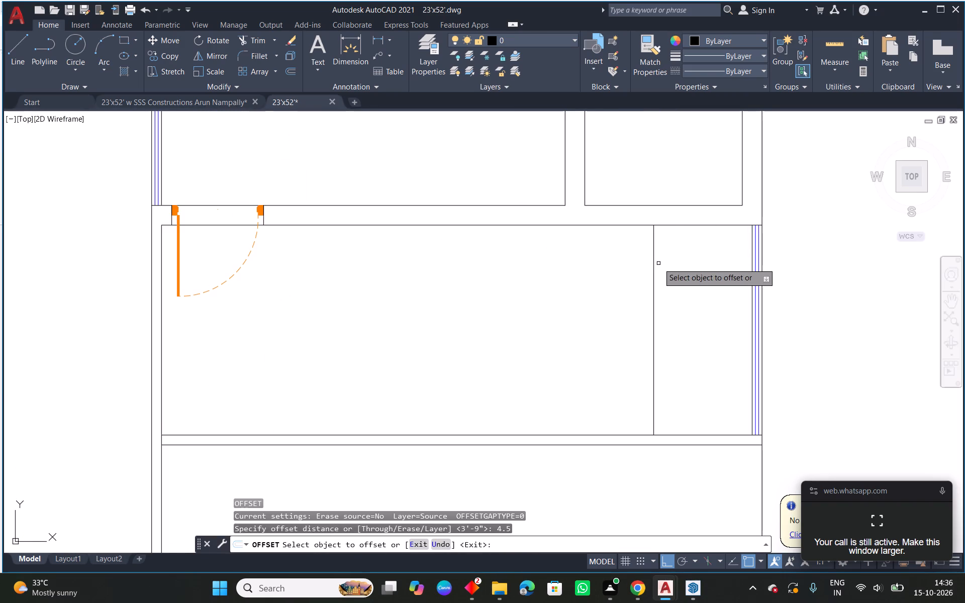
click(655, 268)
click(599, 285)
key(Escape)
Trim the horizontal wall lines between the wash area partition's two faces at its upper and lower ends.
scroll(642, 221, up, 2)
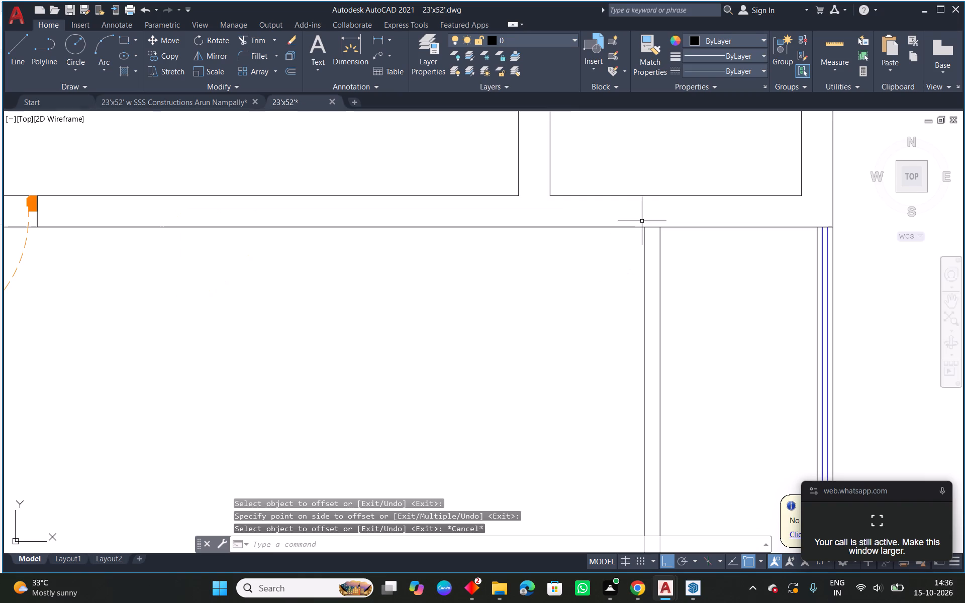
text(tr)
key(space)
key(space)
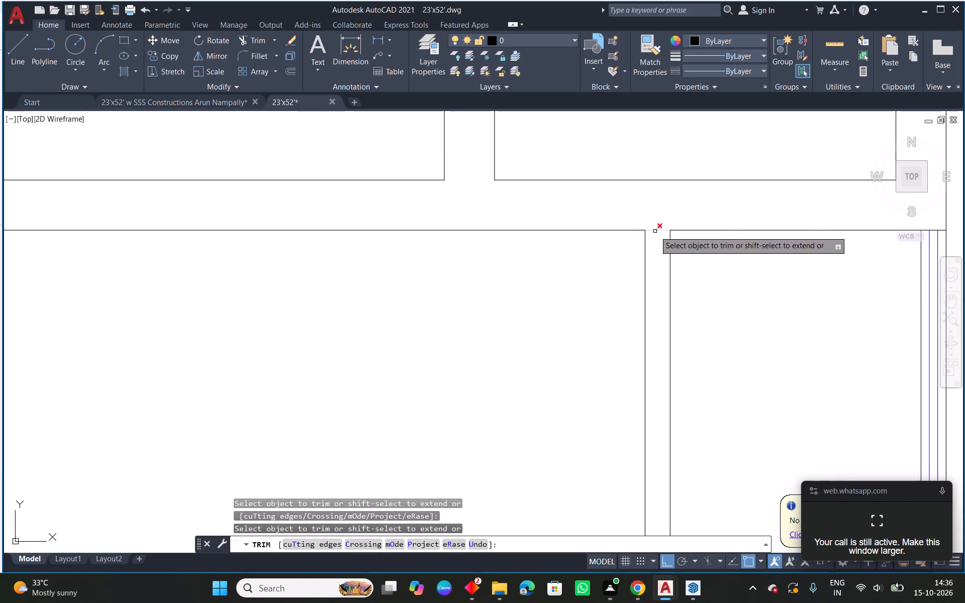
click(655, 231)
scroll(680, 265, down, 3)
middle_drag(707, 346, 703, 253)
scroll(685, 298, up, 3)
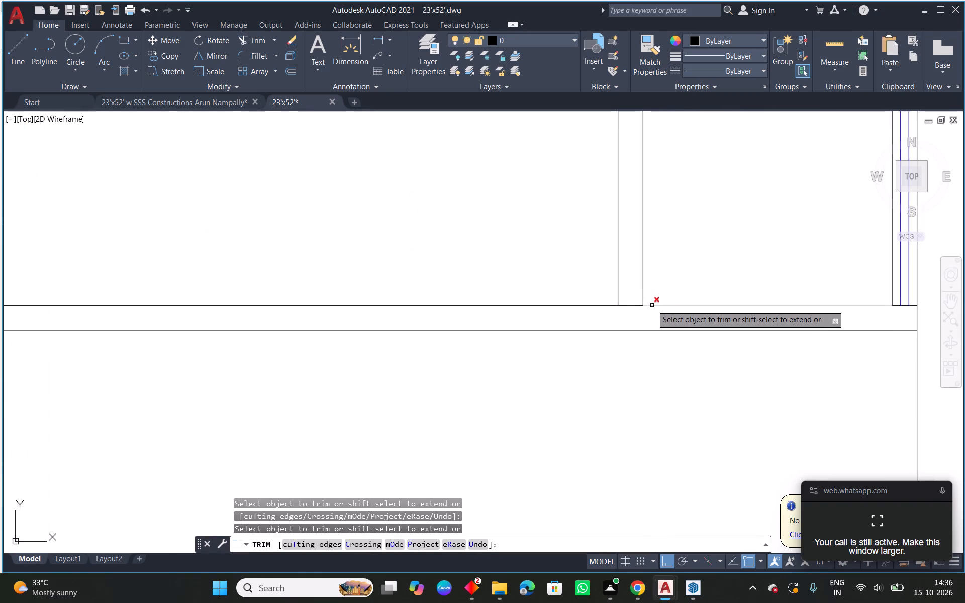
click(630, 304)
key(Escape)
Copy the WASH AREA label from the original plan into the new plan's wash area.
scroll(646, 304, down, 4)
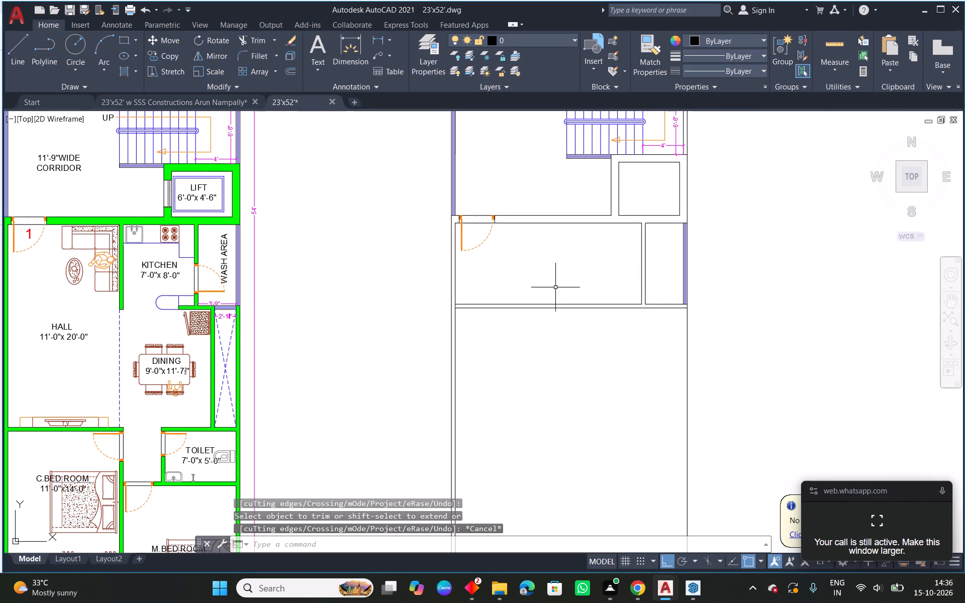
middle_drag(555, 287, 671, 273)
scroll(340, 258, up, 2)
click(340, 258)
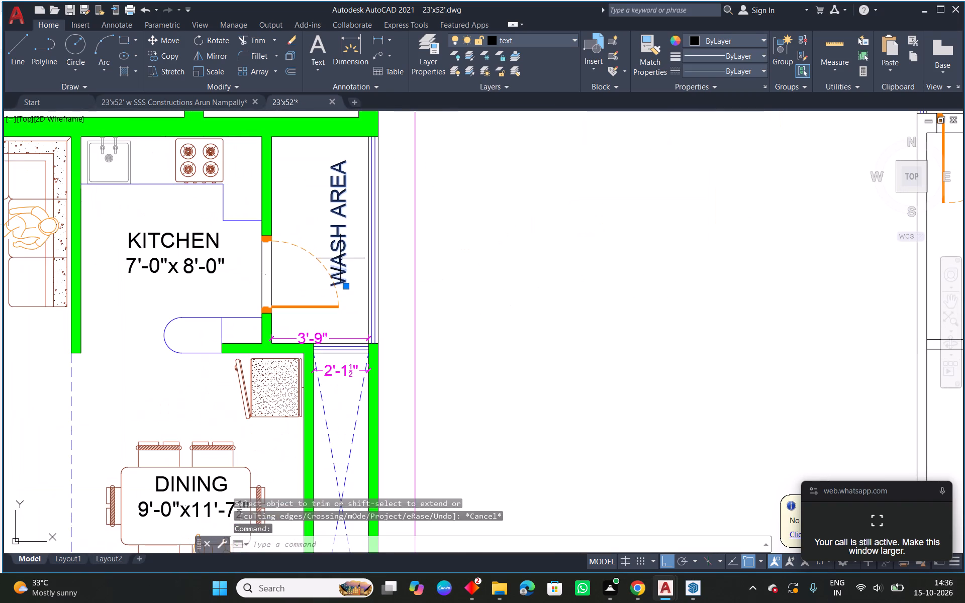
text(co)
key(space)
click(340, 258)
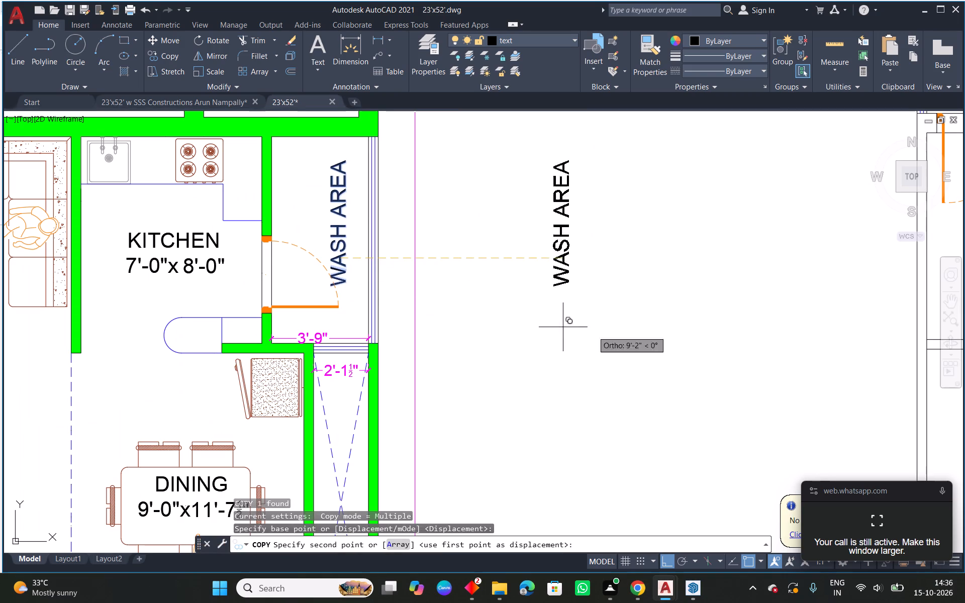
middle_drag(758, 301, 493, 293)
click(670, 564)
middle_drag(818, 315, 719, 308)
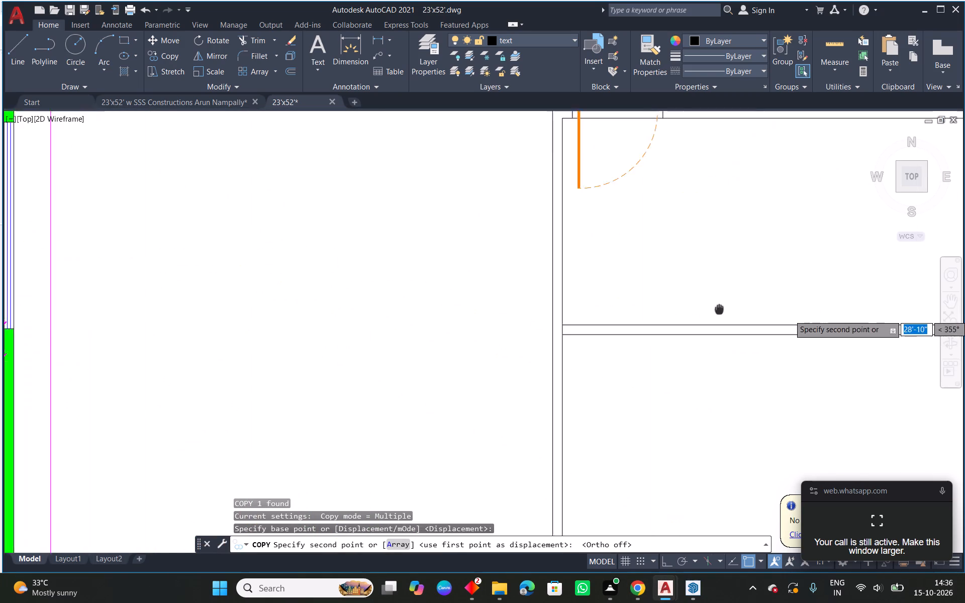
middle_drag(719, 308, 449, 322)
scroll(447, 323, down, 1)
scroll(675, 286, up, 2)
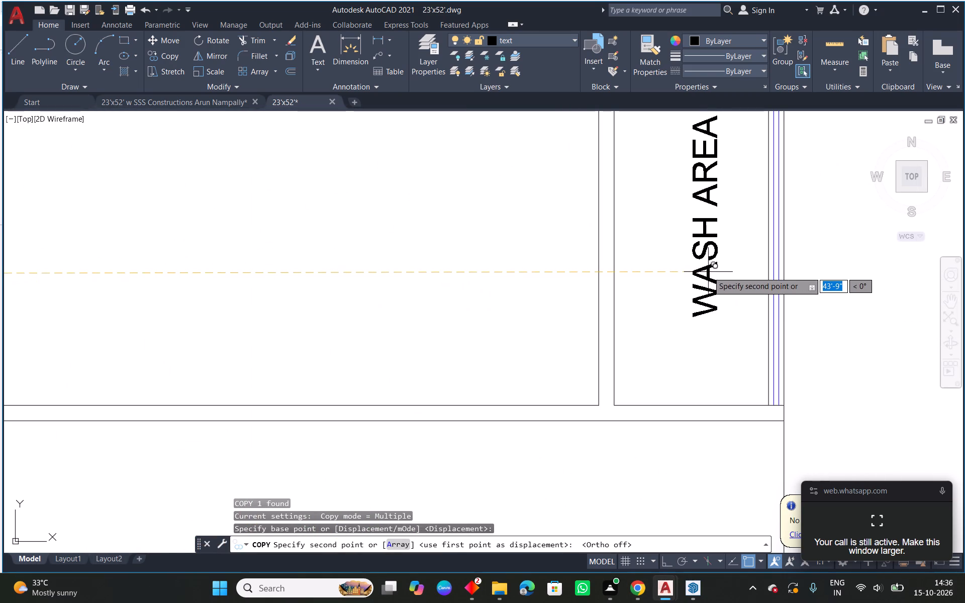
click(708, 272)
key(Escape)
Dimension the wash area's clear width between the partition and the right wall, just above its lower wall.
click(348, 55)
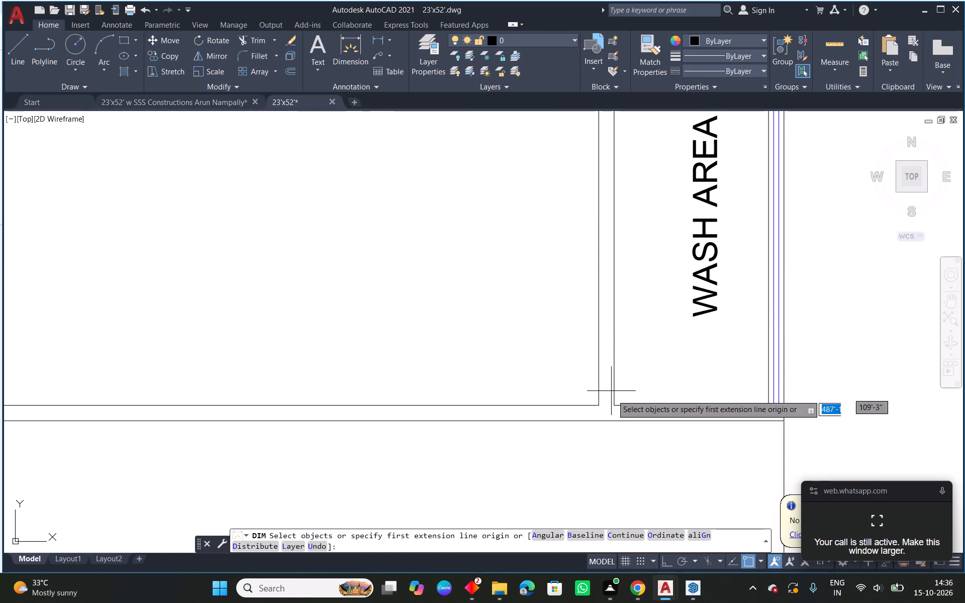
click(615, 406)
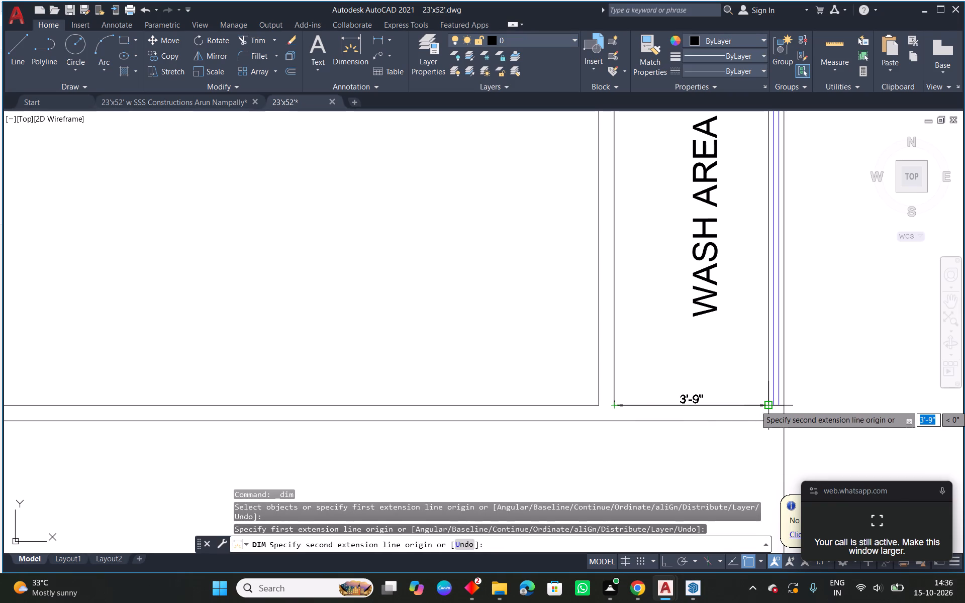
click(770, 406)
click(770, 375)
key(Escape)
Match the new wash area dimension's properties to the original plan's 3'-9" wash area dimension.
text(ma)
key(space)
scroll(684, 395, down, 3)
scroll(237, 379, up, 2)
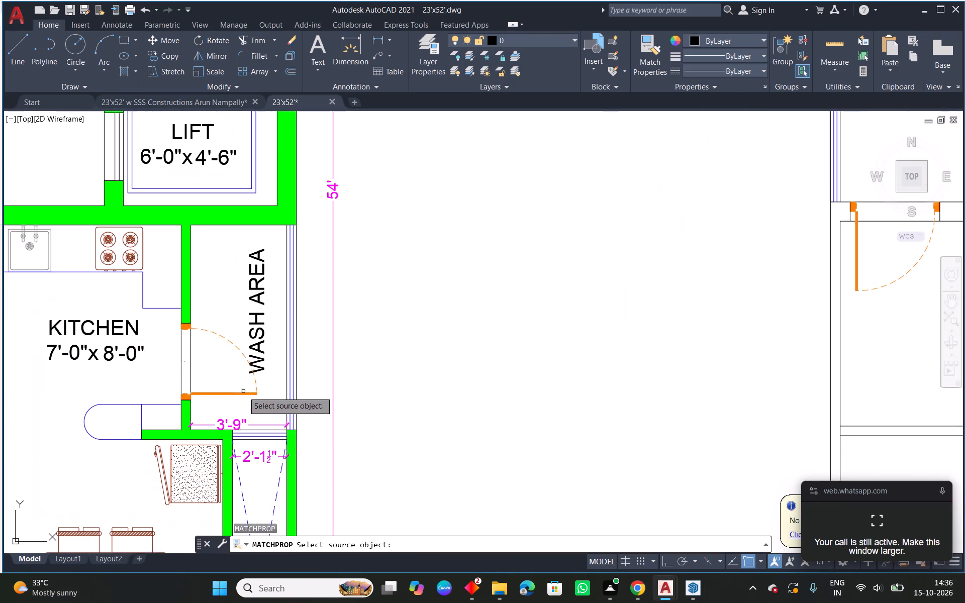
click(241, 423)
scroll(497, 294, down, 3)
scroll(720, 315, up, 3)
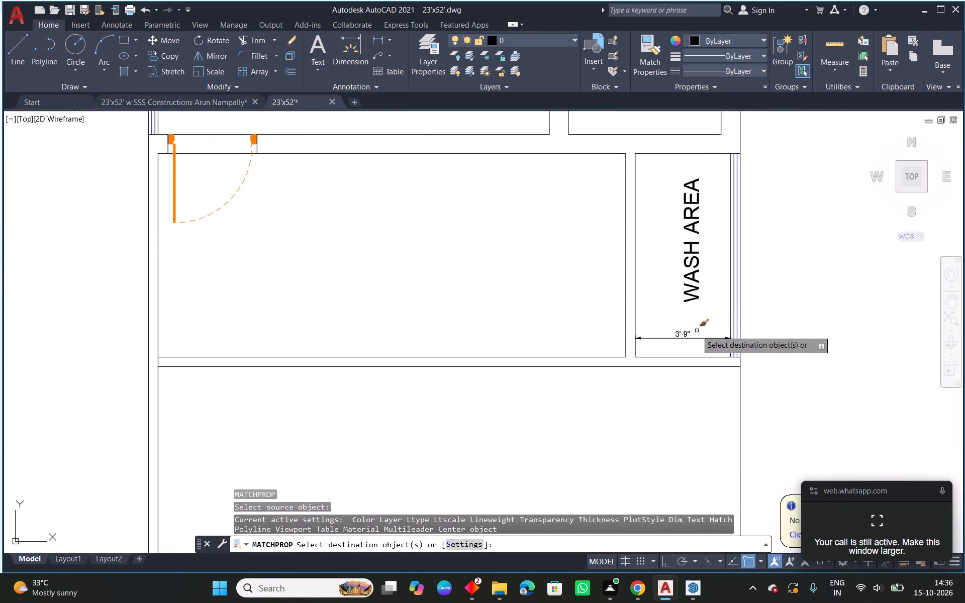
click(678, 340)
click(675, 329)
key(Escape)
Copy the kitchen-to-wash-area door from the original plan into the new plan's wash area partition.
scroll(578, 307, down, 1)
middle_drag(339, 333, 632, 308)
scroll(632, 307, down, 1)
scroll(378, 290, up, 2)
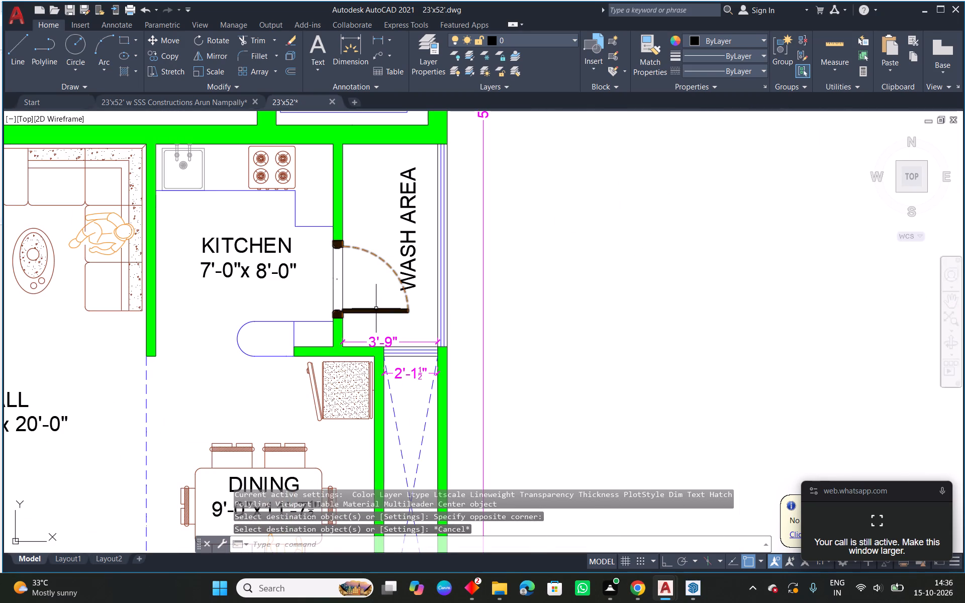
click(376, 309)
text(co)
key(space)
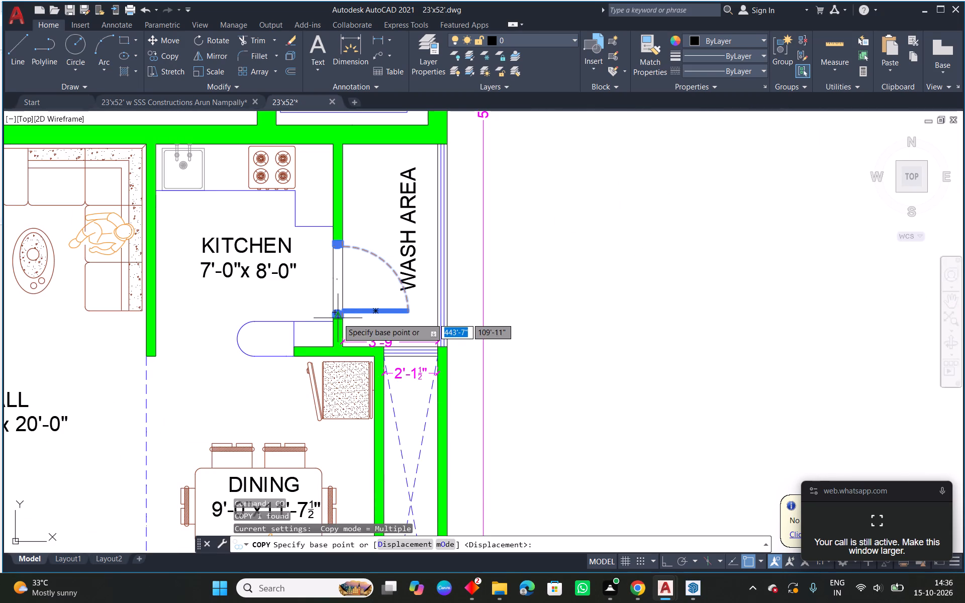
click(344, 319)
scroll(554, 328, down, 1)
middle_drag(643, 325, 580, 317)
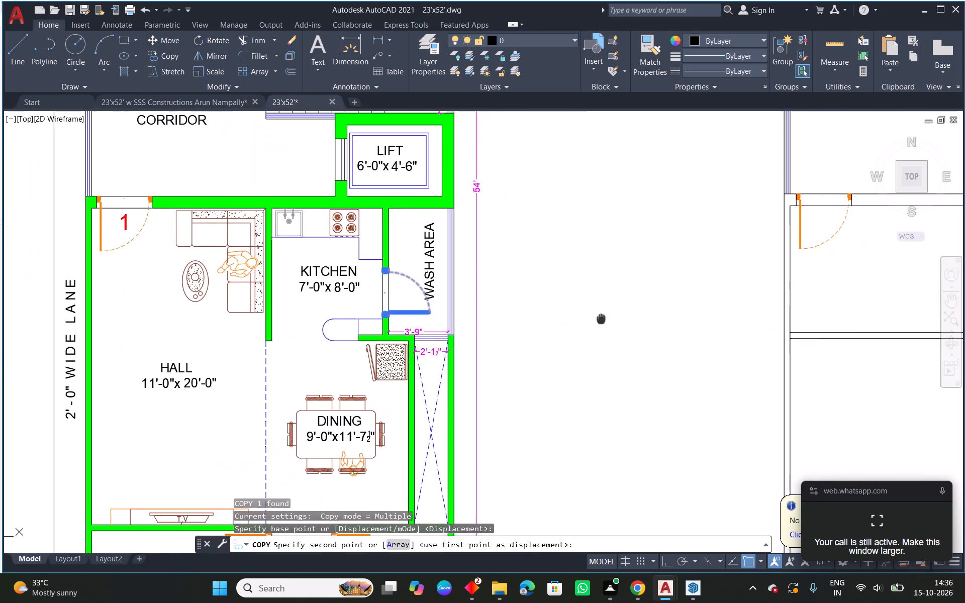
middle_drag(580, 317, 398, 298)
click(664, 562)
middle_drag(764, 306, 633, 277)
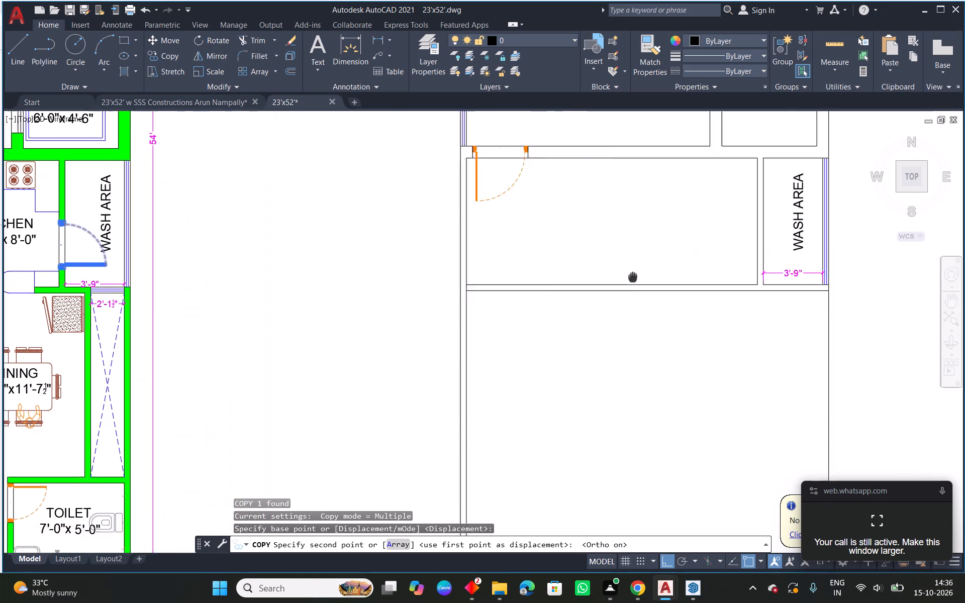
middle_drag(633, 277, 517, 261)
scroll(638, 248, up, 3)
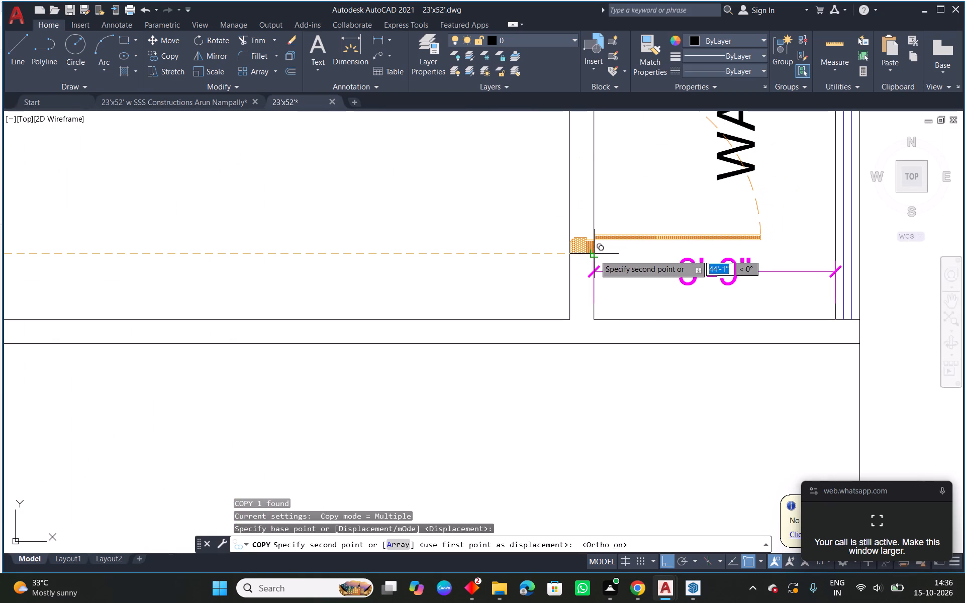
click(595, 255)
key(Escape)
Shift the wash area's 3'-9" dimension line down about 2", farther from the door leaf.
scroll(581, 269, down, 1)
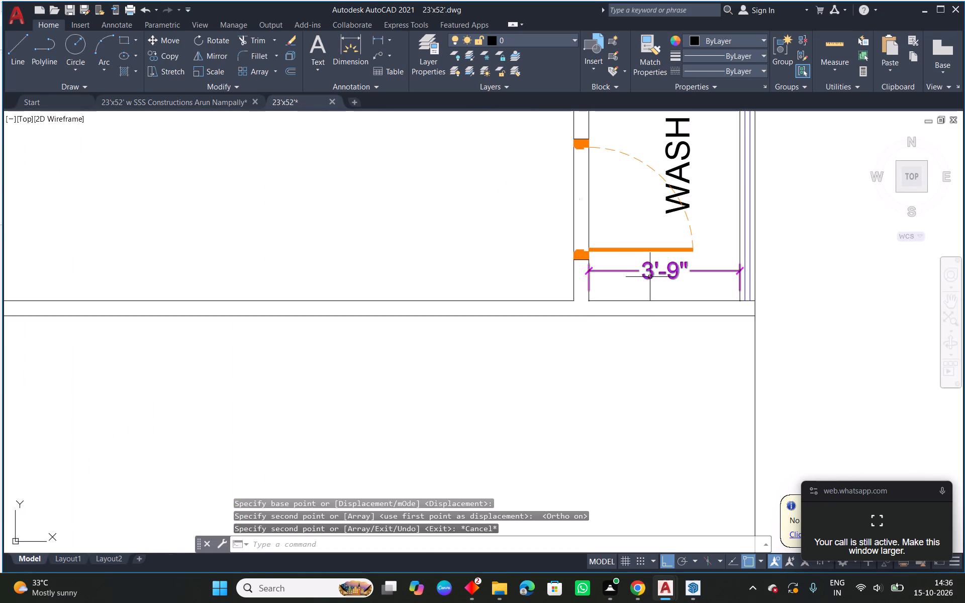
click(650, 277)
scroll(669, 274, up, 2)
click(653, 267)
click(653, 282)
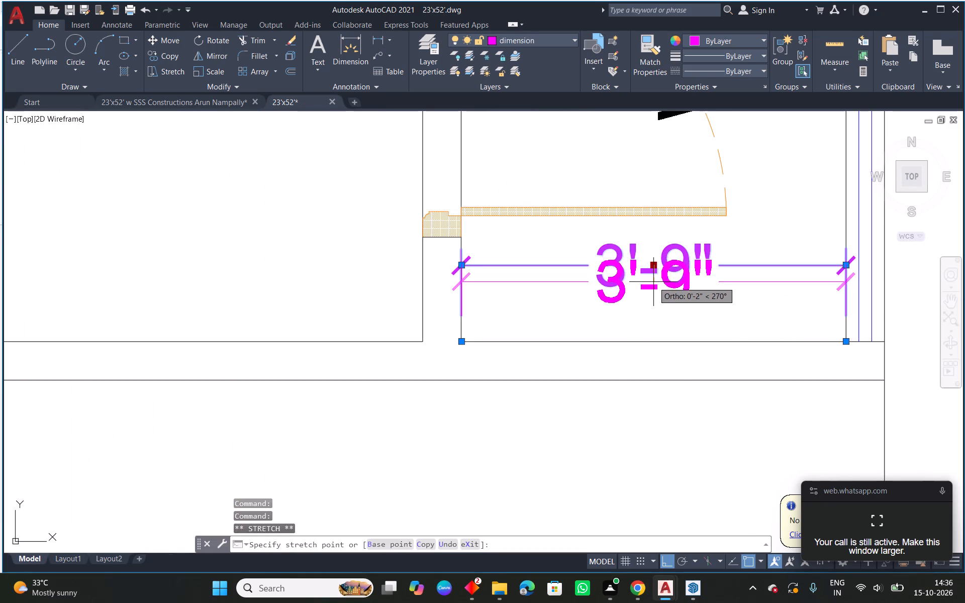
key(Escape)
scroll(653, 289, down, 3)
key(Escape)
Offset the wash area partition's kitchen-side line 7' into the room, and the resulting line by 4.5", forming the hall–kitchen partition.
scroll(629, 340, down, 1)
middle_drag(528, 334, 625, 331)
scroll(625, 331, down, 1)
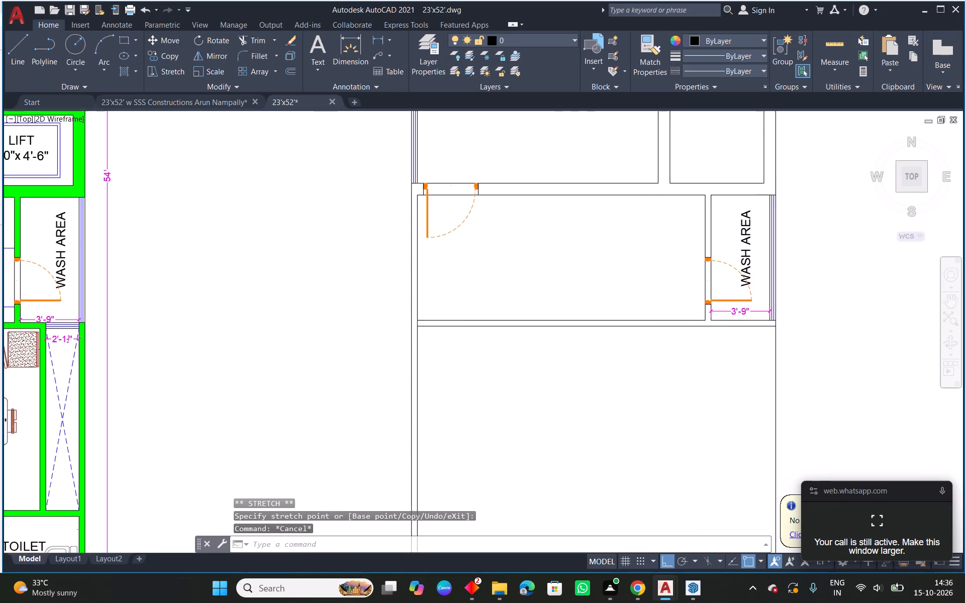
middle_drag(545, 344, 632, 336)
key(Escape)
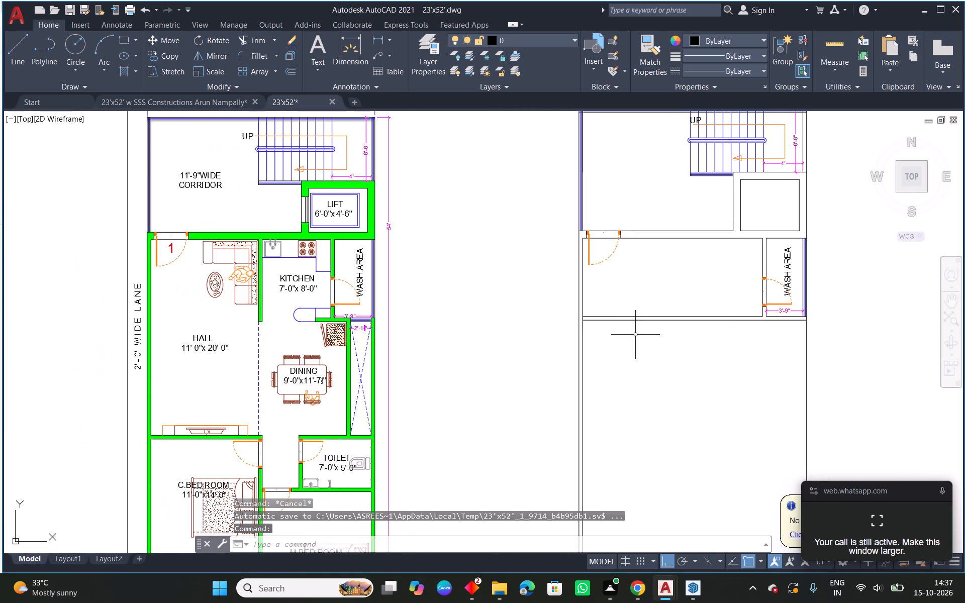
text(o 7'')
key(BackSpace)
key(Return)
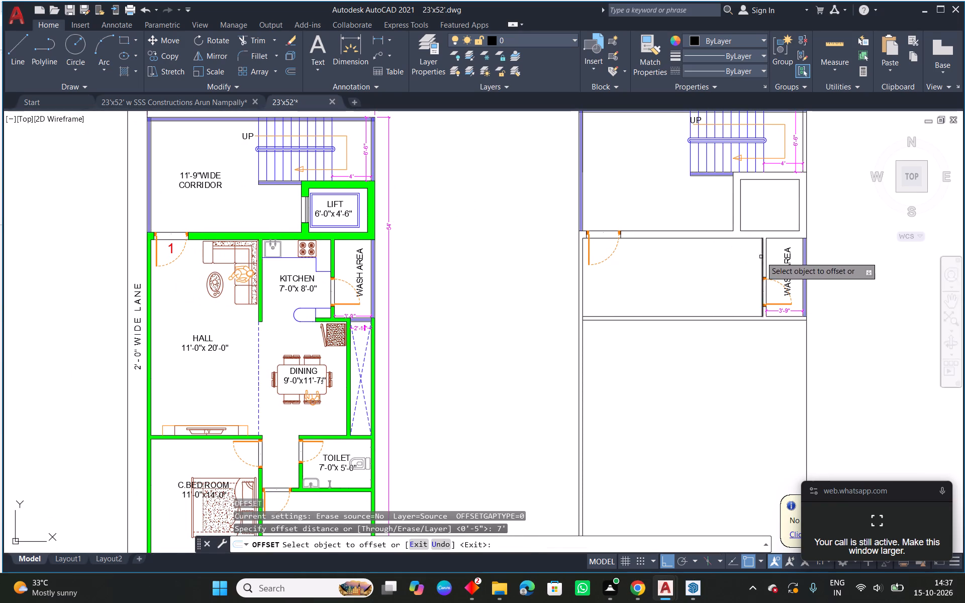
click(761, 257)
click(709, 263)
key(Escape)
text(o 4.5)
key(space)
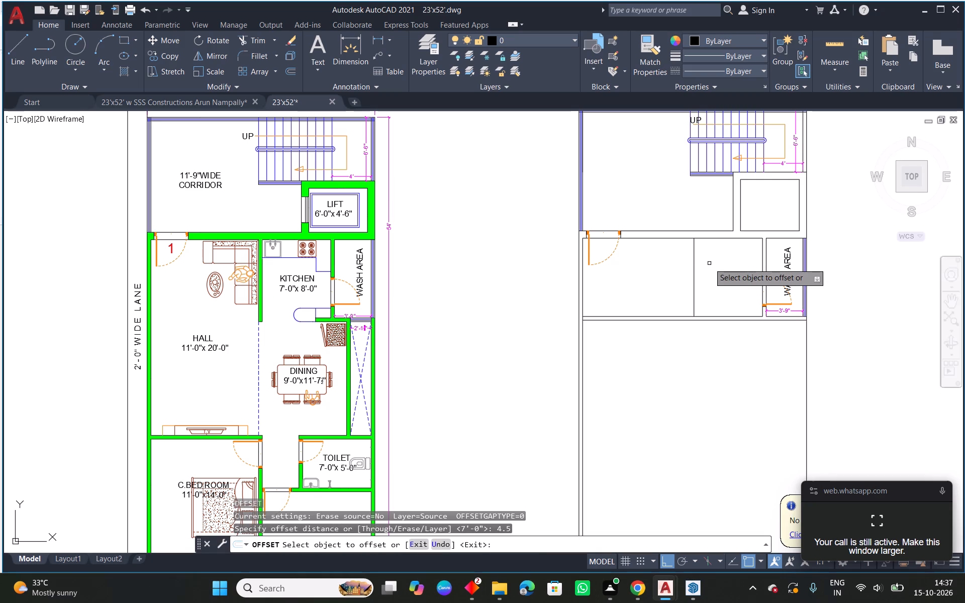
click(694, 273)
click(667, 273)
key(Escape)
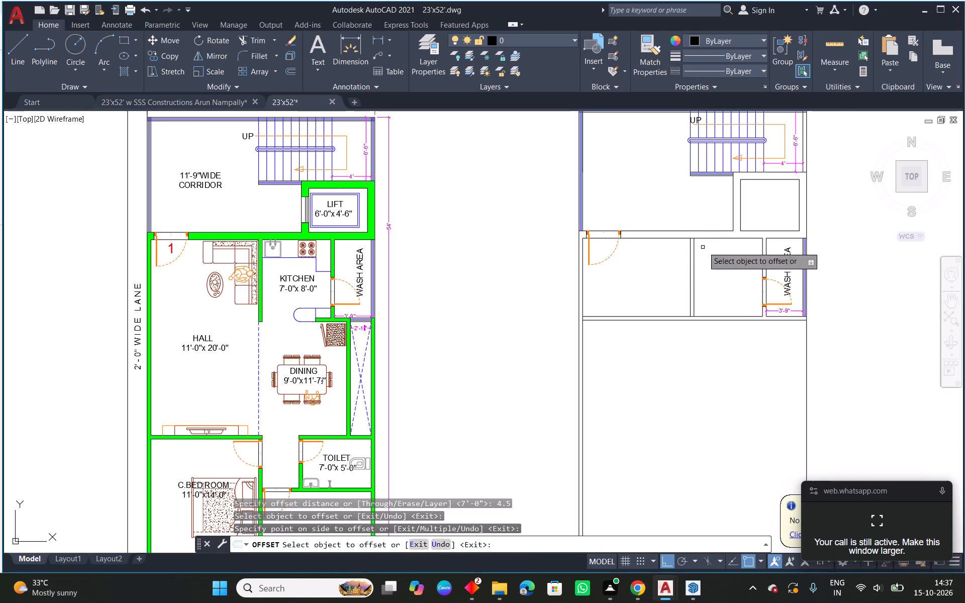
Trim the horizontal wall lines between the hall–kitchen partition's two faces at its upper and lower ends.
scroll(699, 236, up, 3)
key(t)
key(r)
key(space)
key(space)
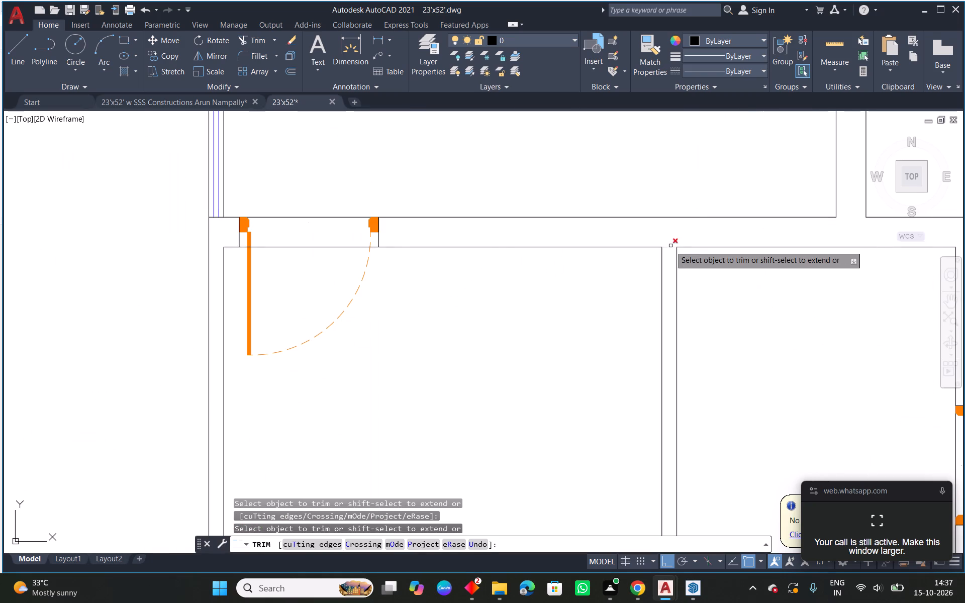
click(670, 246)
scroll(744, 340, down, 2)
middle_drag(765, 375, 763, 288)
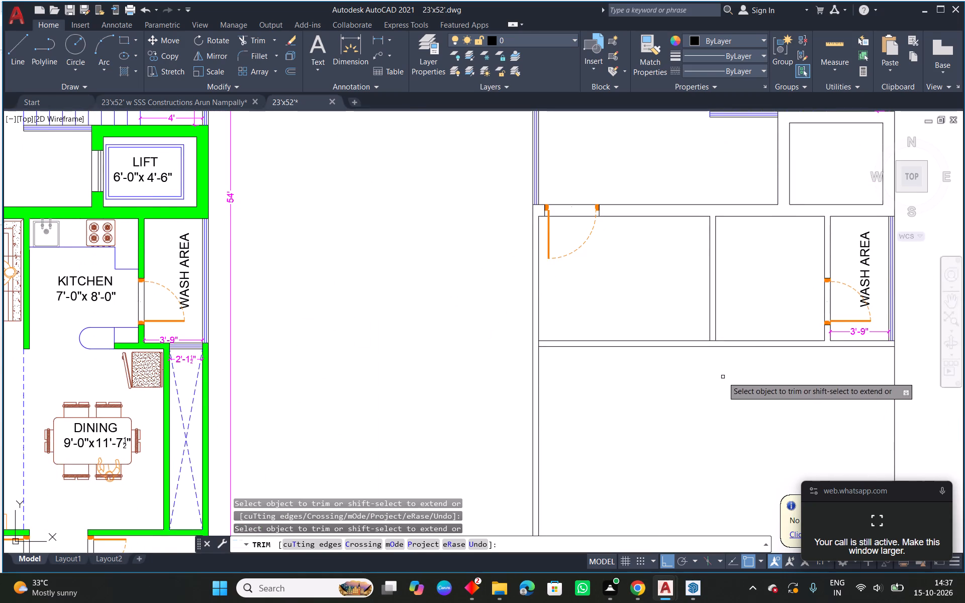
scroll(725, 353, up, 2)
click(692, 324)
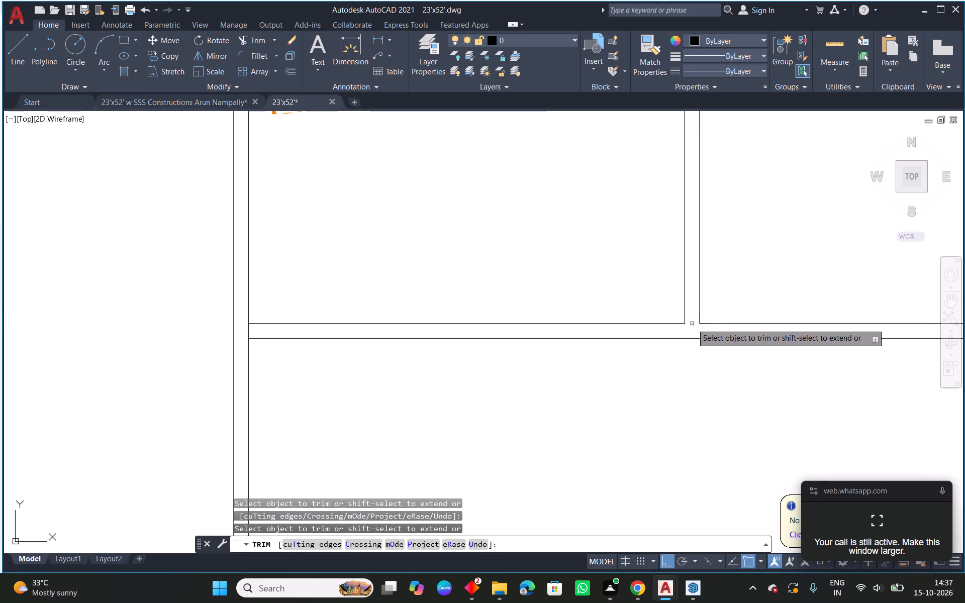
key(Escape)
Extend both lines of the hall–kitchen partition down to the lower line of the horizontal wall.
scroll(683, 338, down, 2)
middle_drag(656, 375, 736, 347)
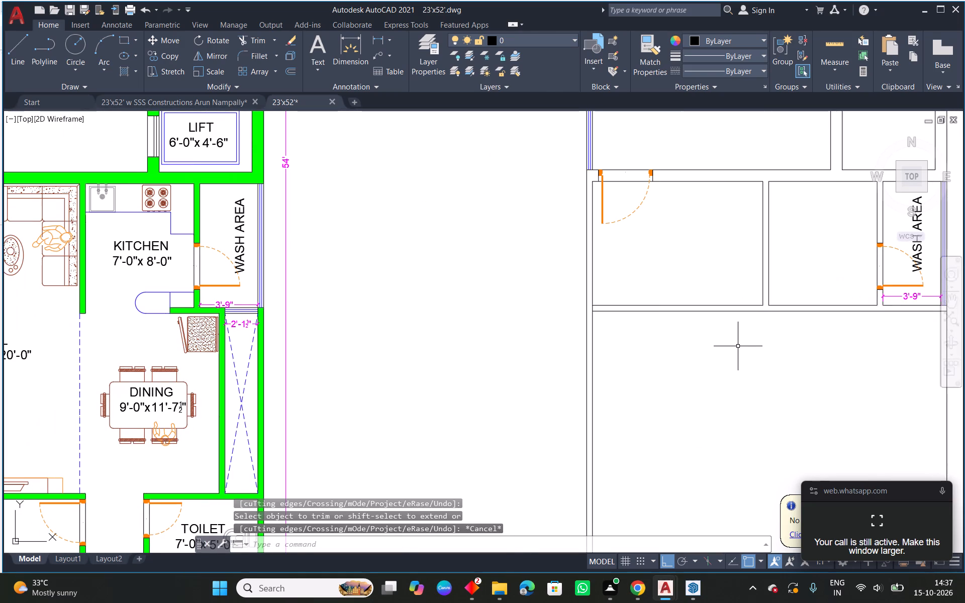
text(ex)
key(space)
drag(788, 284, 725, 272)
key(Escape)
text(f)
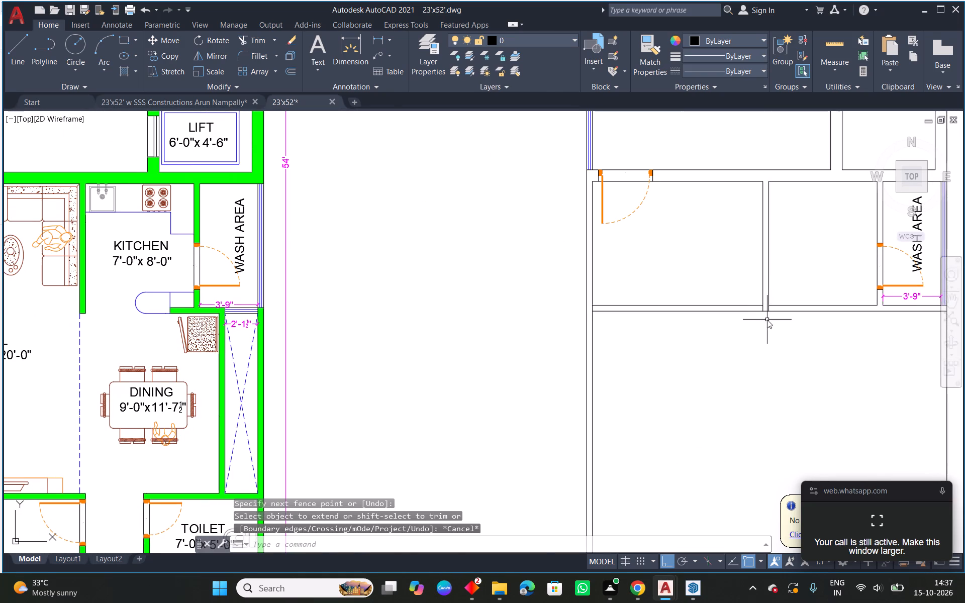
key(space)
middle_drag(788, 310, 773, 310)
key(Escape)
Draw a short vertical line across the thickness of the kitchen's lower wall, between the hall–kitchen partition and the wash area partition.
middle_drag(843, 324, 789, 327)
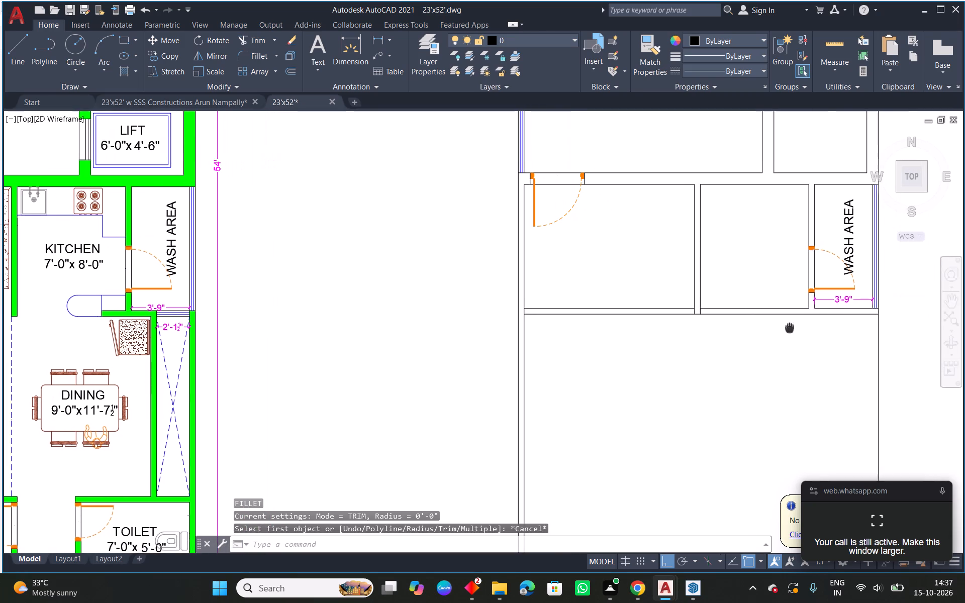
middle_drag(789, 327, 789, 327)
text(l)
key(space)
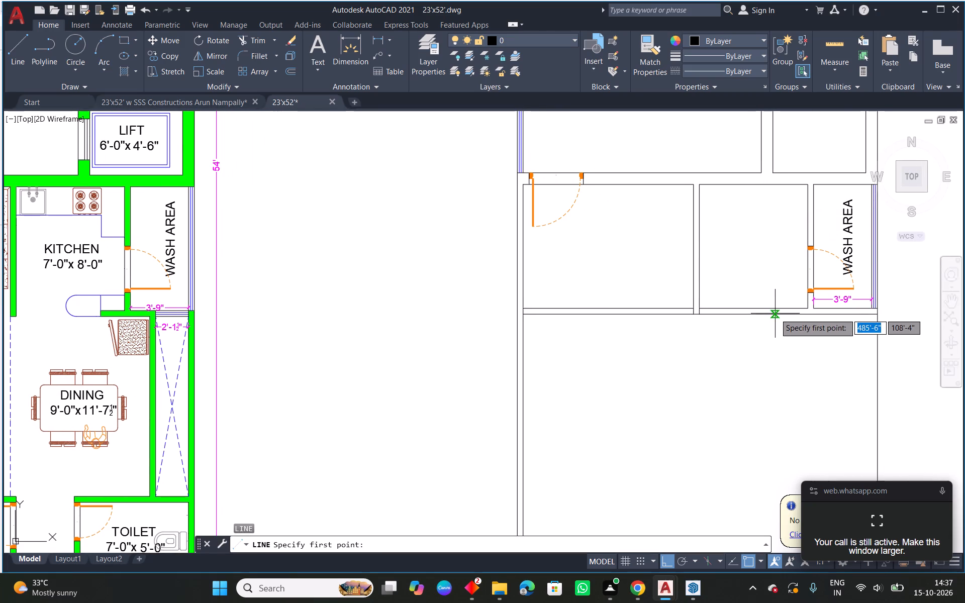
click(771, 314)
click(771, 307)
key(Escape)
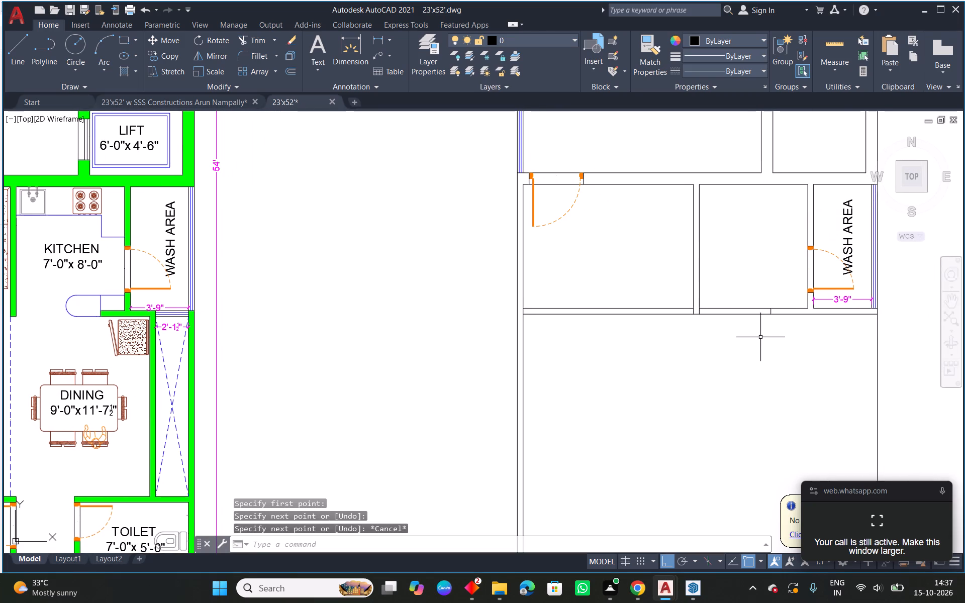
Trim the kitchen's lower wall lines between the hall–kitchen partition and the short vertical line, opening the wall there.
text(tr)
key(space)
key(space)
drag(754, 340, 748, 282)
key(Escape)
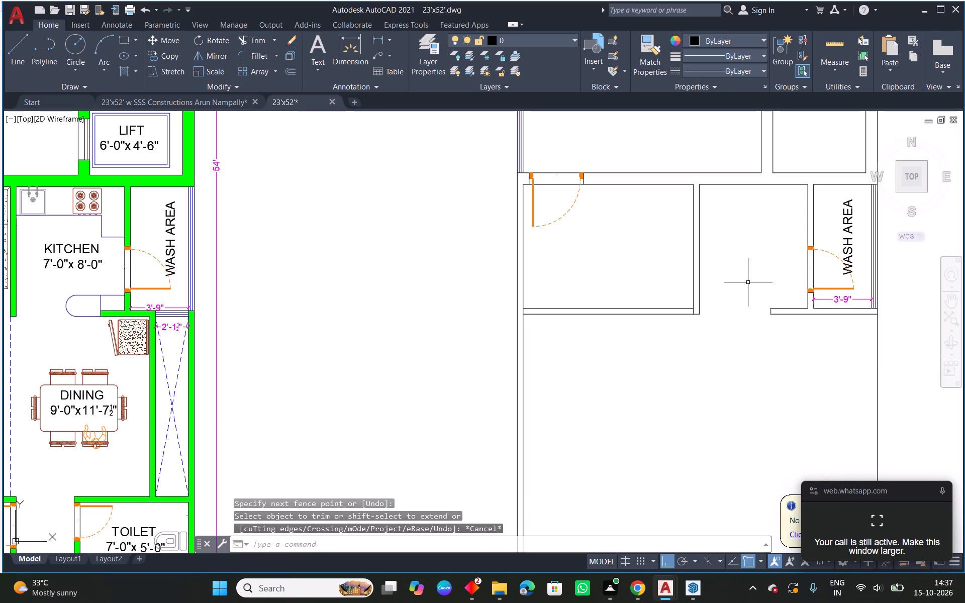
Copy the original kitchen's sink, stove, counter lines and KITCHEN 7'-0"x 8'-0" label into the redrawn kitchen, based on its upper hall-side corner.
middle_drag(718, 303, 802, 303)
middle_drag(207, 229, 292, 235)
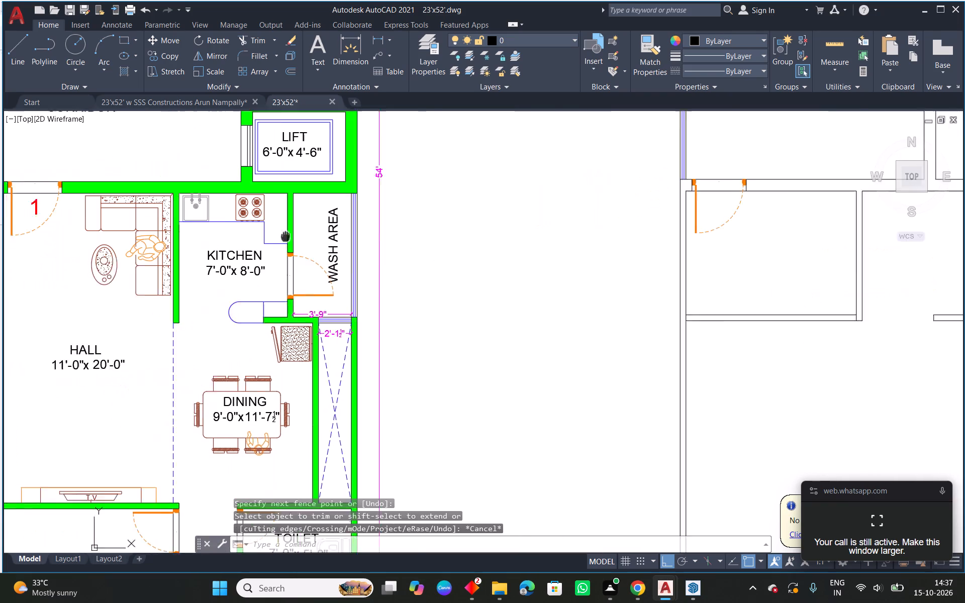
middle_drag(292, 235, 345, 236)
click(332, 276)
click(256, 209)
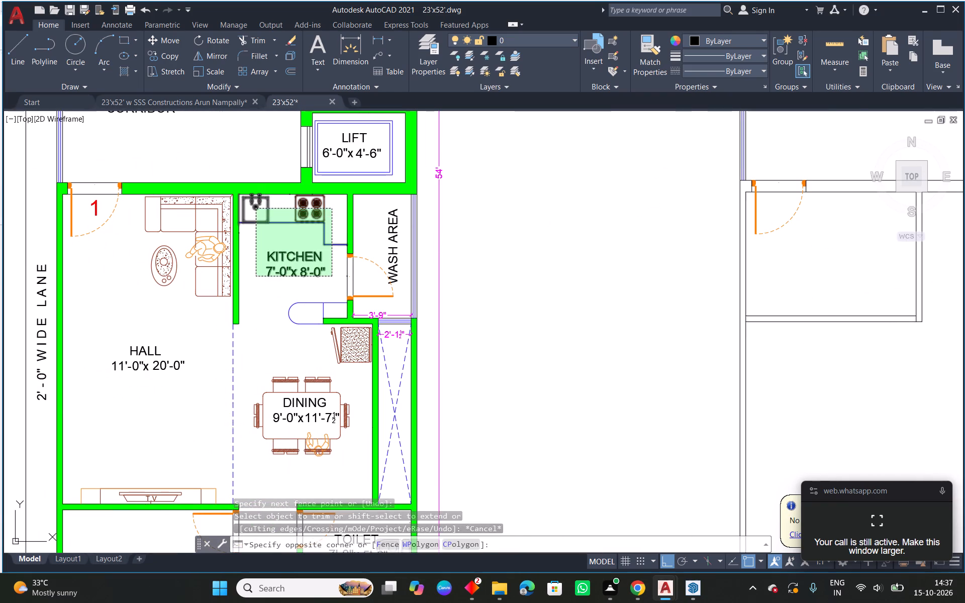
text(co)
key(space)
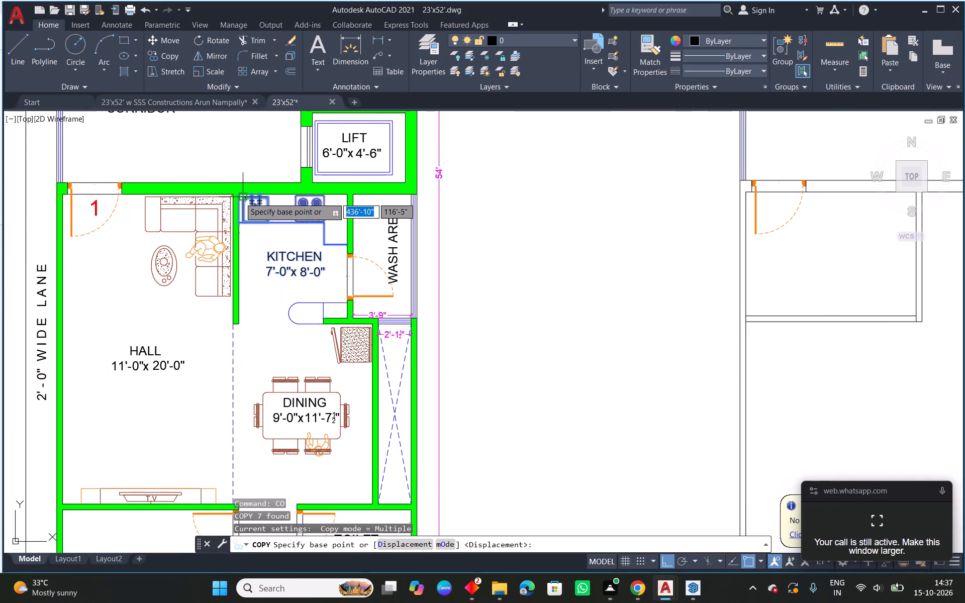
click(237, 196)
middle_drag(627, 284, 276, 262)
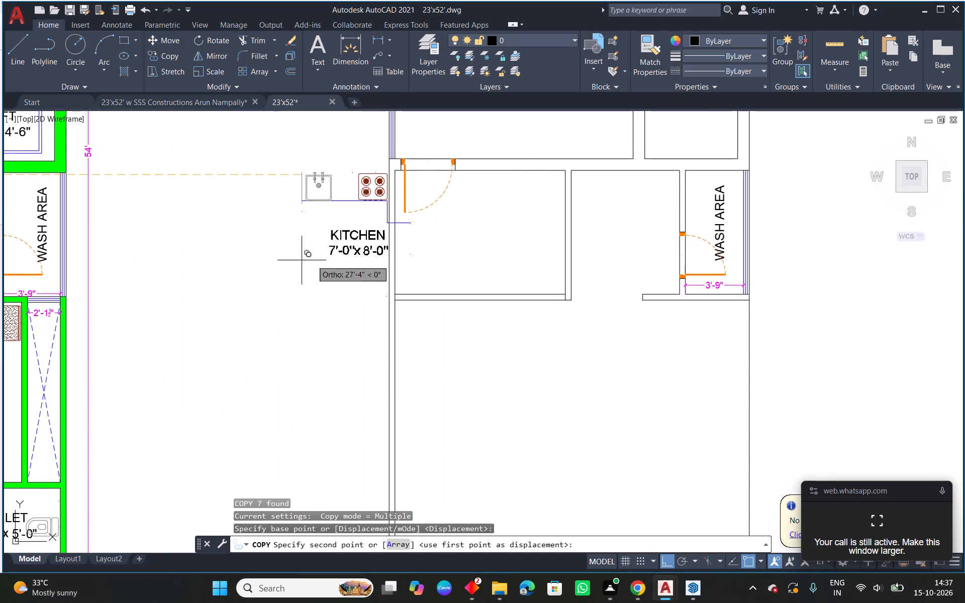
click(570, 172)
key(Escape)
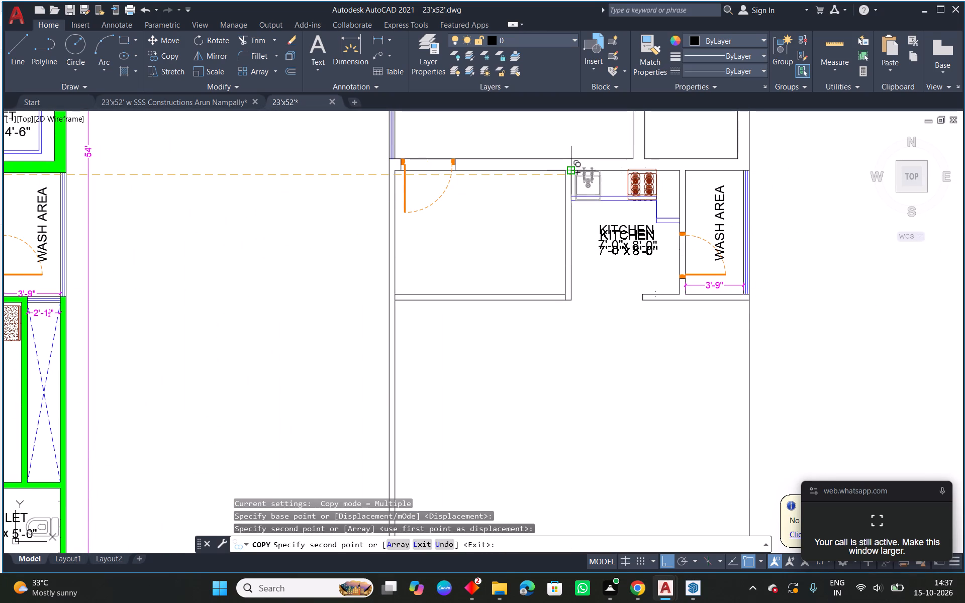
Move the copied sink, stove and counter lines down so the counter's upper end meets the kitchen's upper hall-side corner.
scroll(611, 218, up, 1)
middle_drag(574, 203, 574, 246)
scroll(666, 242, up, 2)
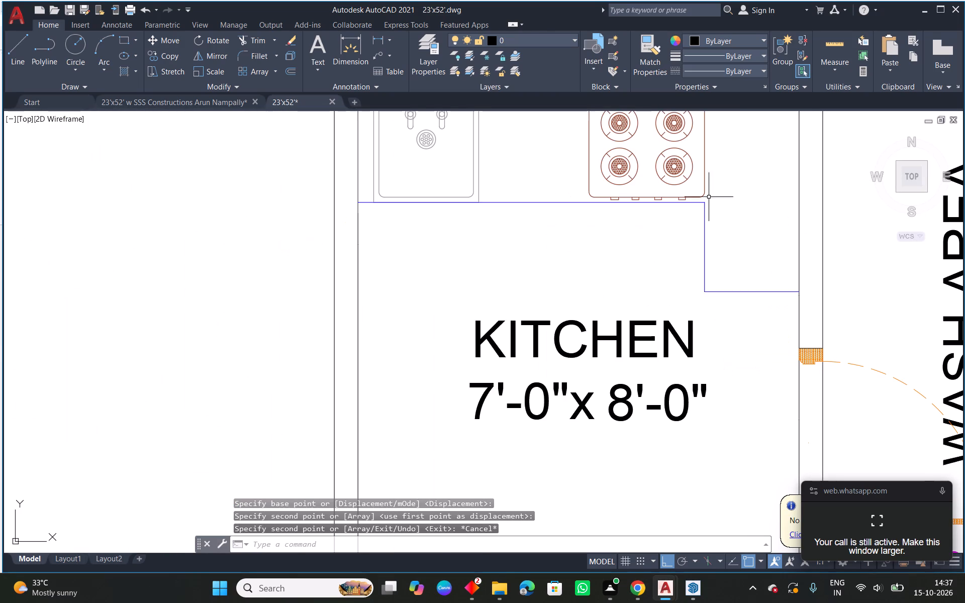
click(725, 176)
click(442, 221)
click(716, 242)
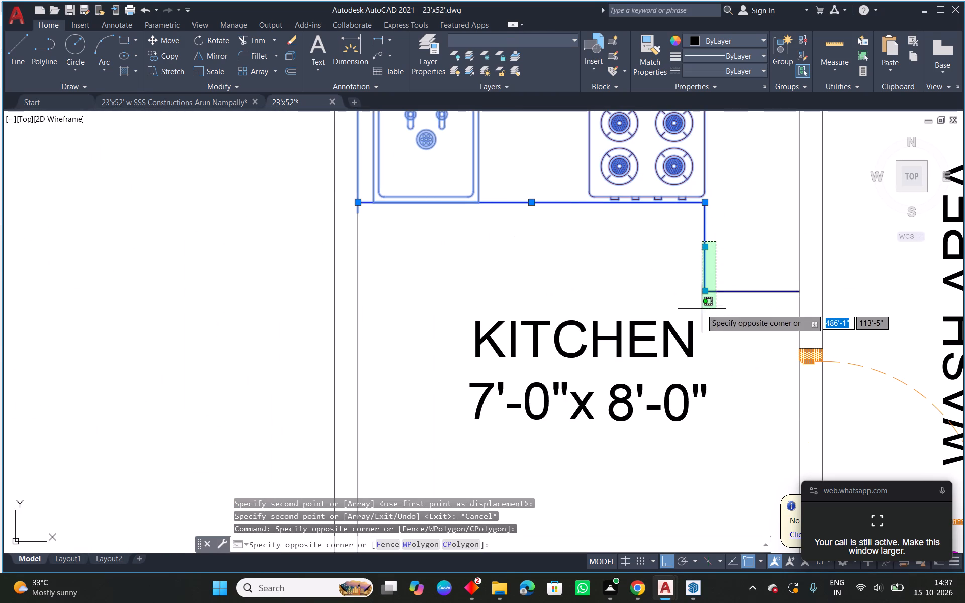
click(698, 306)
middle_drag(569, 201, 577, 329)
text(m)
key(space)
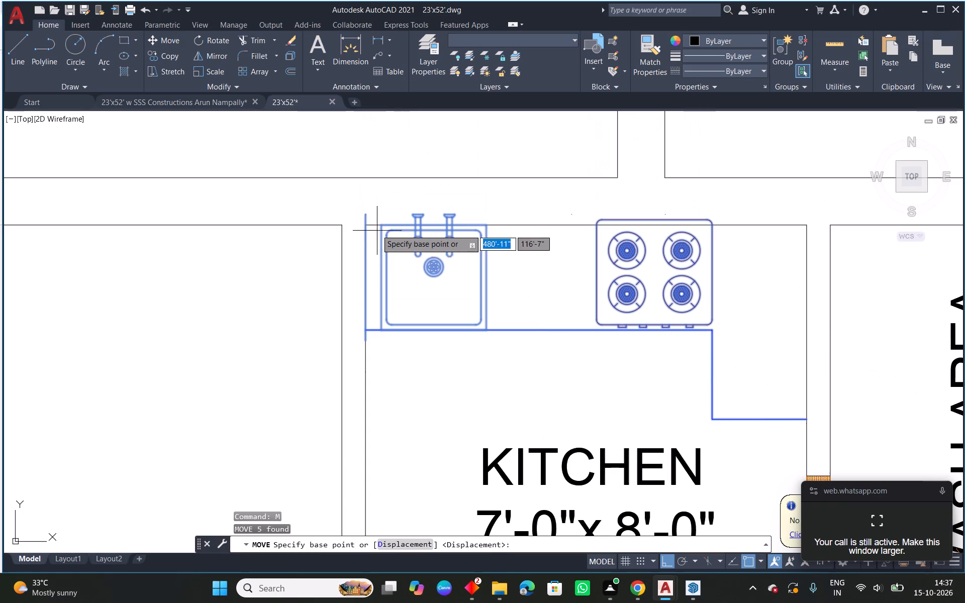
click(369, 216)
click(367, 227)
key(Escape)
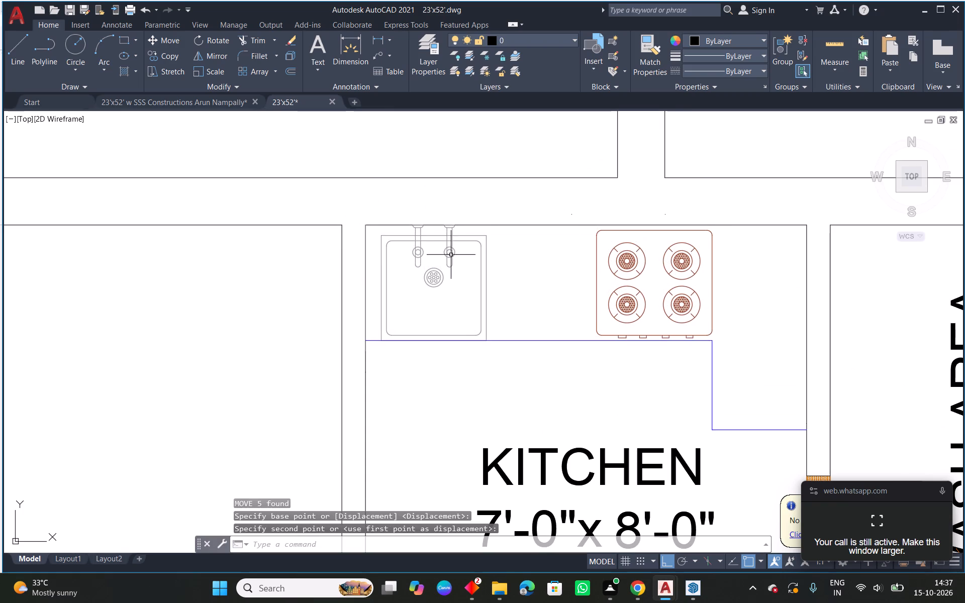
Stretch the end points of the label's 7'-0" width dimension along the hall-side and wash-area-side kitchen walls.
middle_drag(554, 324, 488, 200)
scroll(482, 222, down, 1)
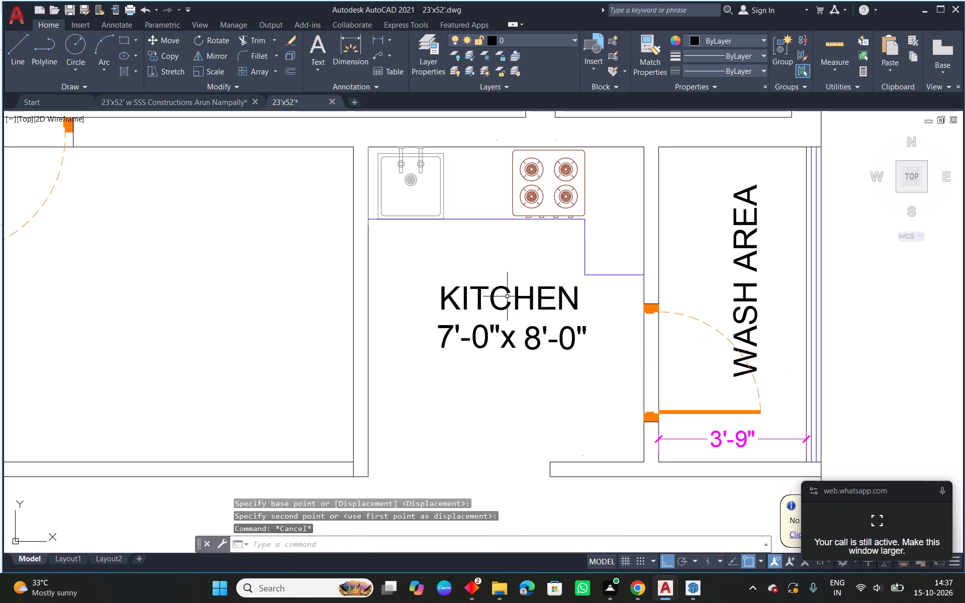
click(507, 296)
click(481, 308)
click(367, 237)
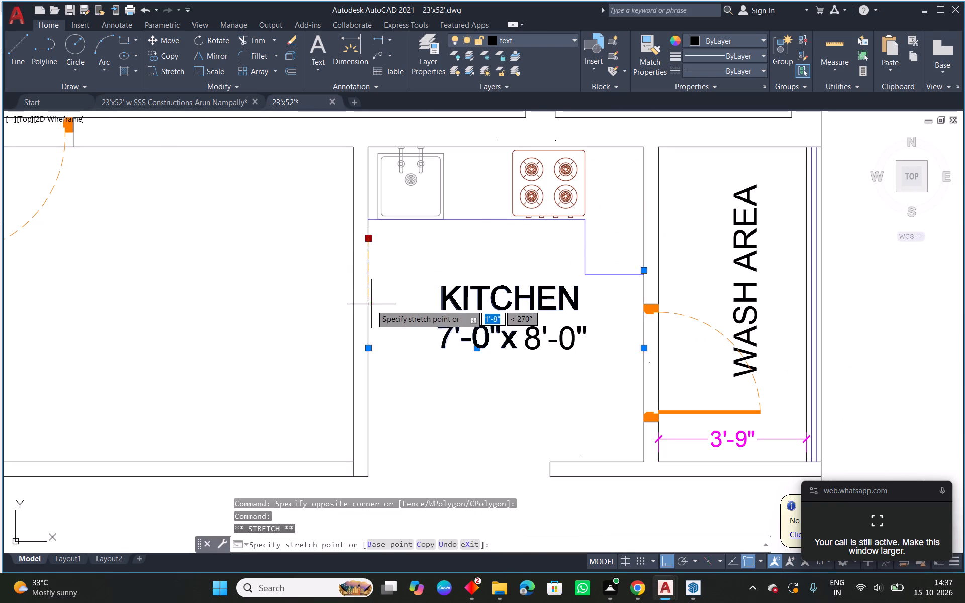
click(370, 308)
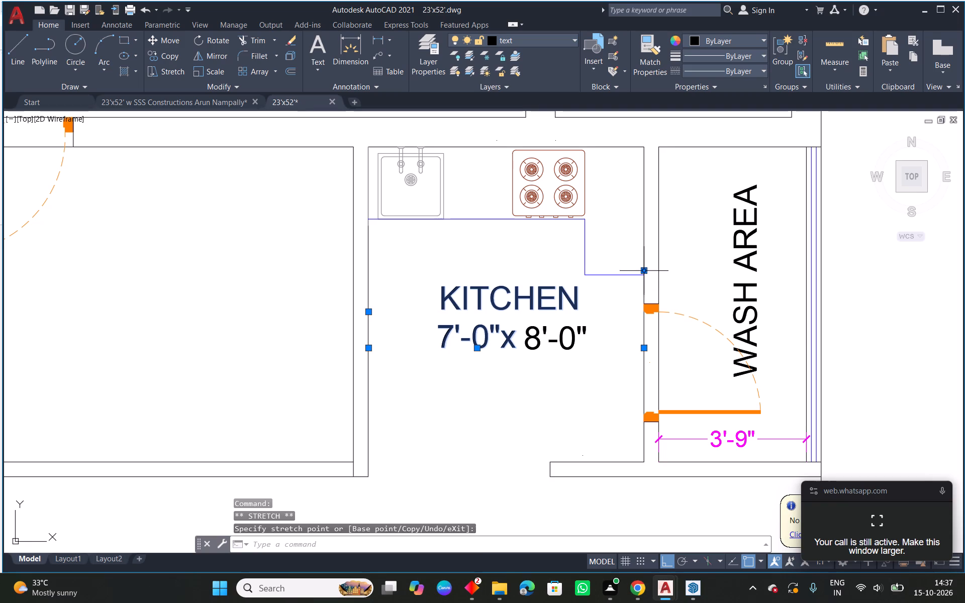
click(643, 269)
click(643, 325)
key(Escape)
Stretch the label's 8'-0" dimension points onto the kitchen's upper and lower wall lines and realign its text with the 7'-0" text.
click(527, 344)
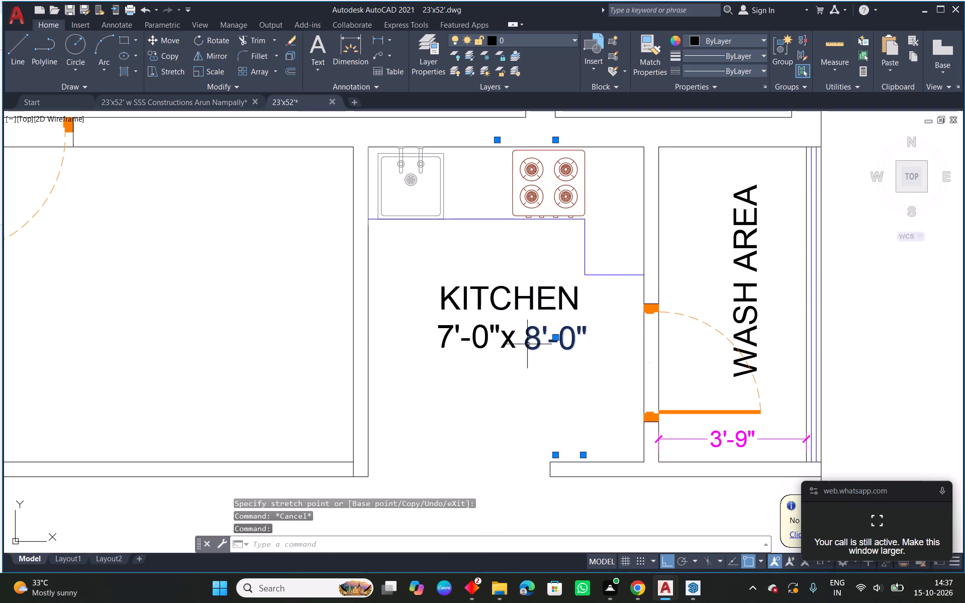
click(496, 141)
click(499, 149)
middle_drag(648, 365, 656, 332)
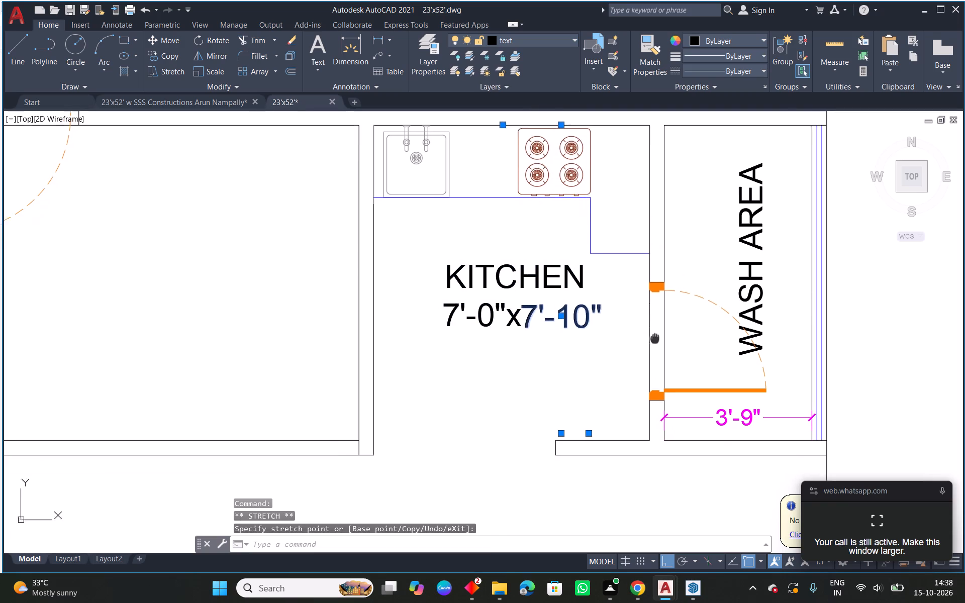
middle_drag(656, 332, 659, 278)
click(567, 369)
click(568, 375)
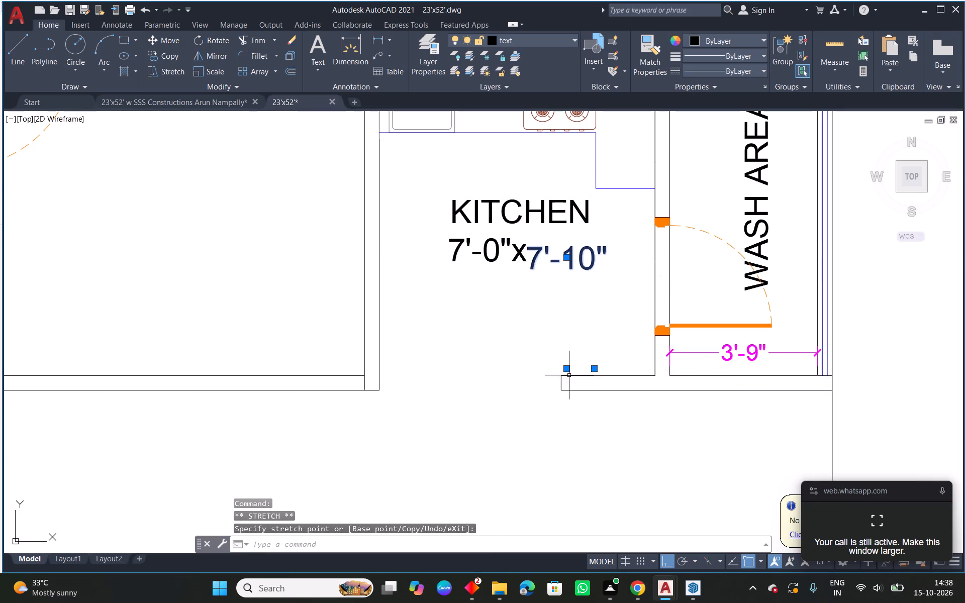
click(597, 369)
click(592, 377)
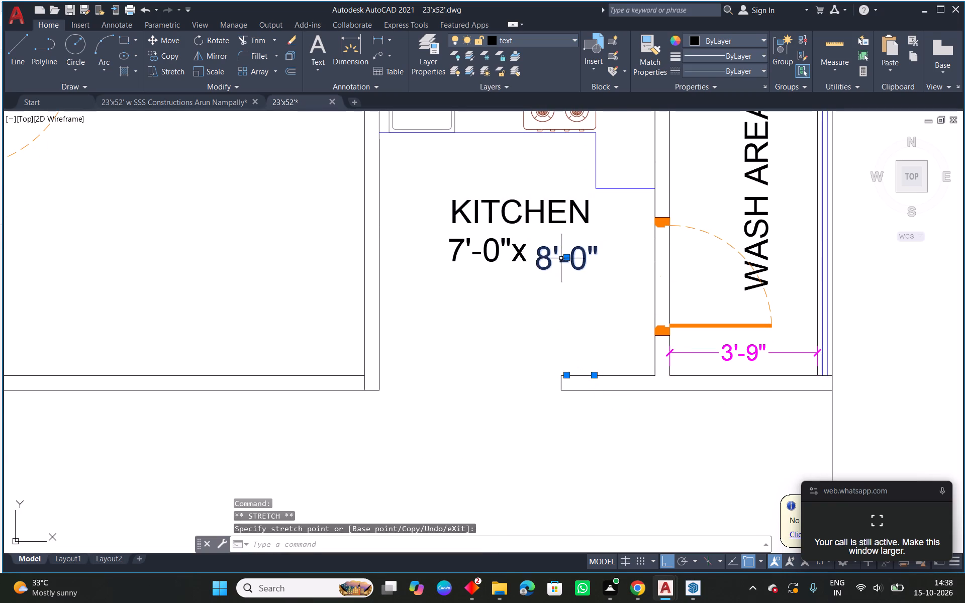
click(566, 258)
click(566, 250)
key(Escape)
scroll(578, 295, down, 2)
key(Escape)
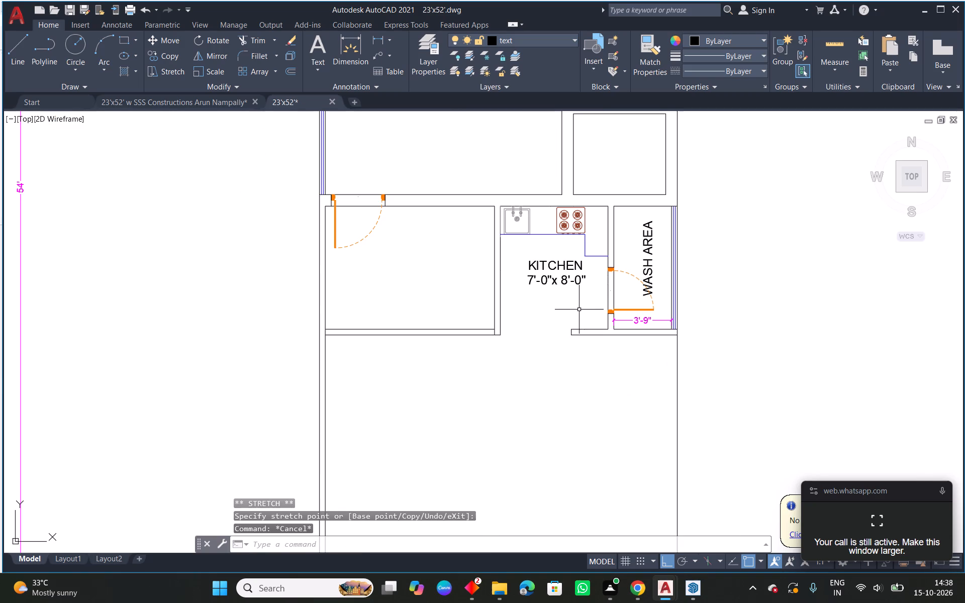
Offset the upper line of the kitchen's short lower wall 10" up into the kitchen.
scroll(517, 267, down, 2)
middle_drag(511, 297, 647, 283)
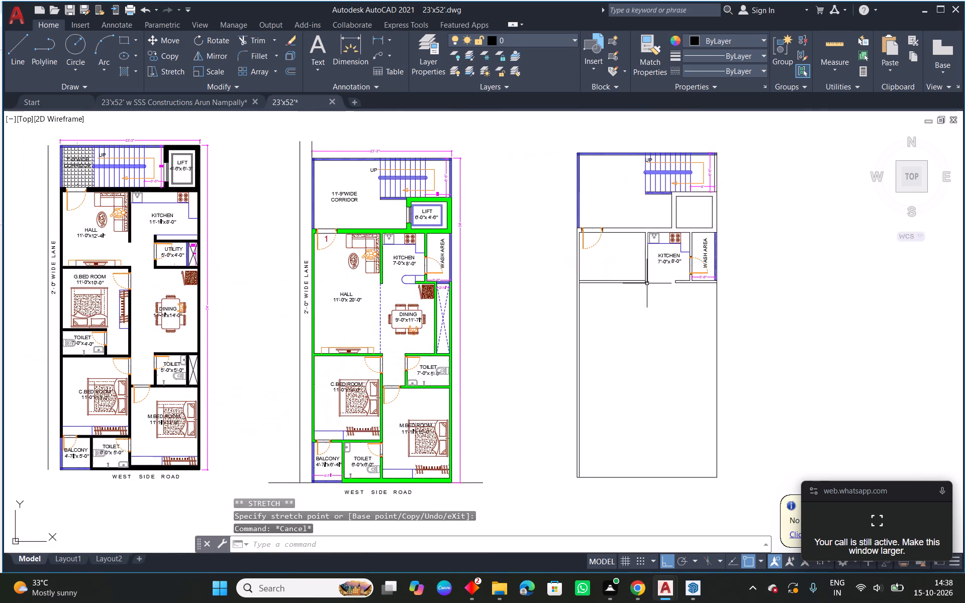
scroll(428, 270, up, 2)
middle_drag(782, 312, 650, 314)
middle_drag(791, 307, 638, 303)
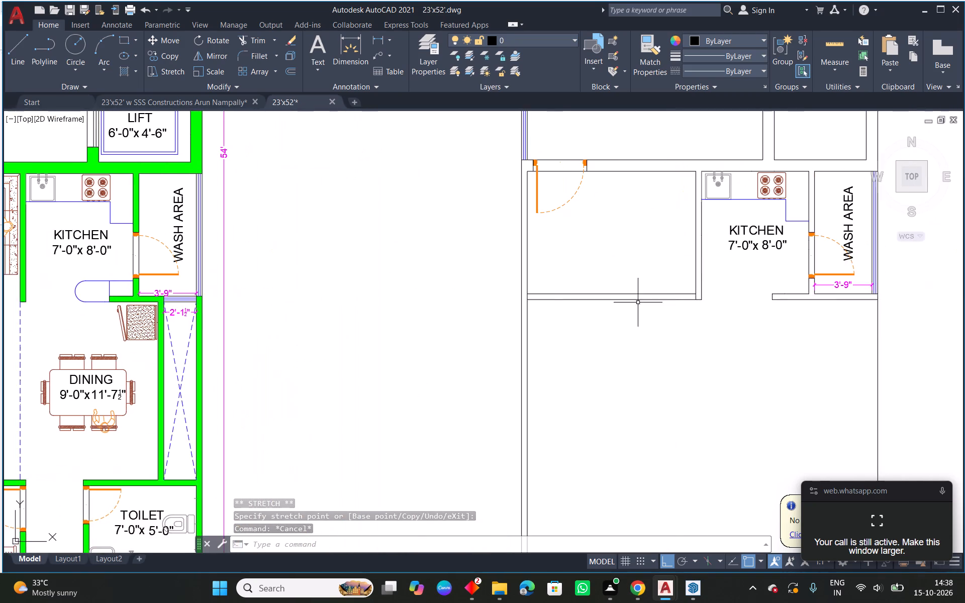
middle_drag(885, 316, 799, 318)
key(Escape)
scroll(743, 261, up, 2)
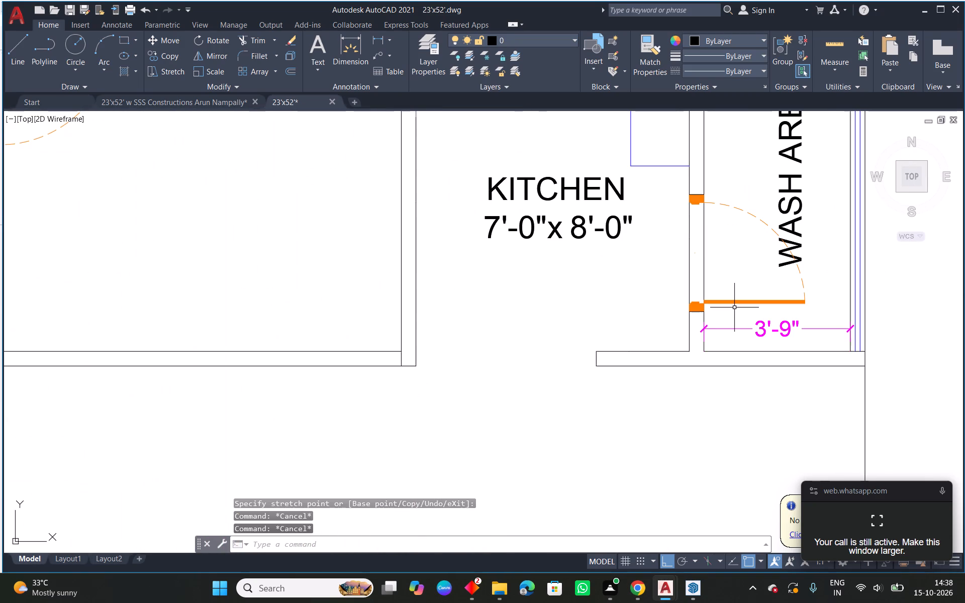
text(o 10")
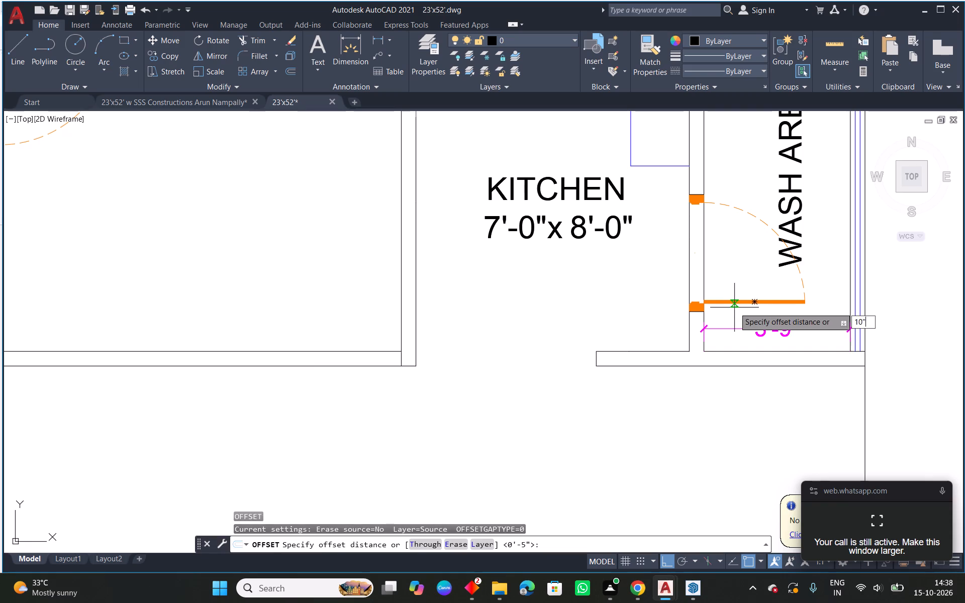
key(Return)
click(668, 350)
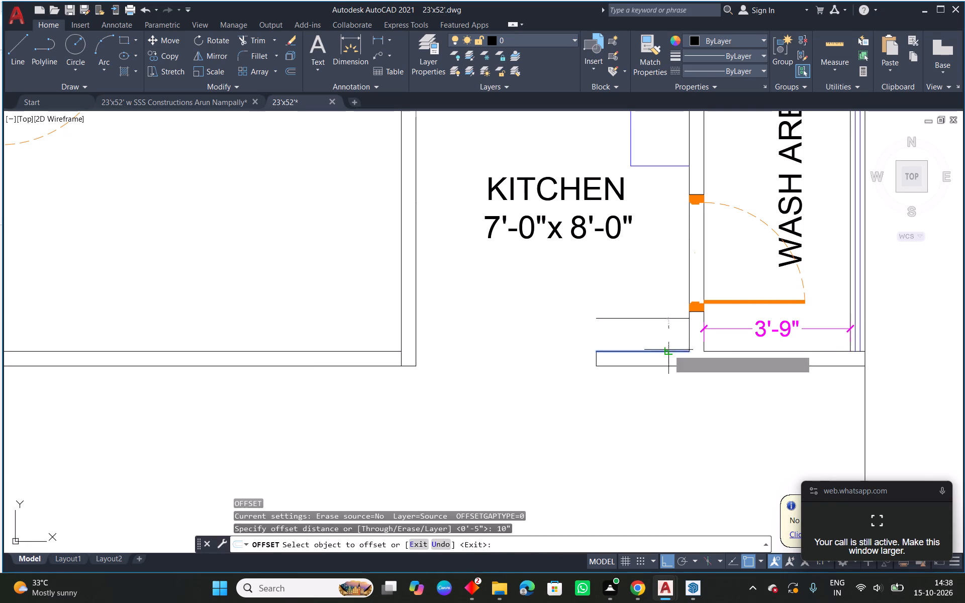
click(668, 333)
key(Escape)
Draw a vertical line from the midpoint of the 10" offset line down across the short lower wall to its lower line.
scroll(668, 333, down, 2)
middle_drag(506, 323, 524, 324)
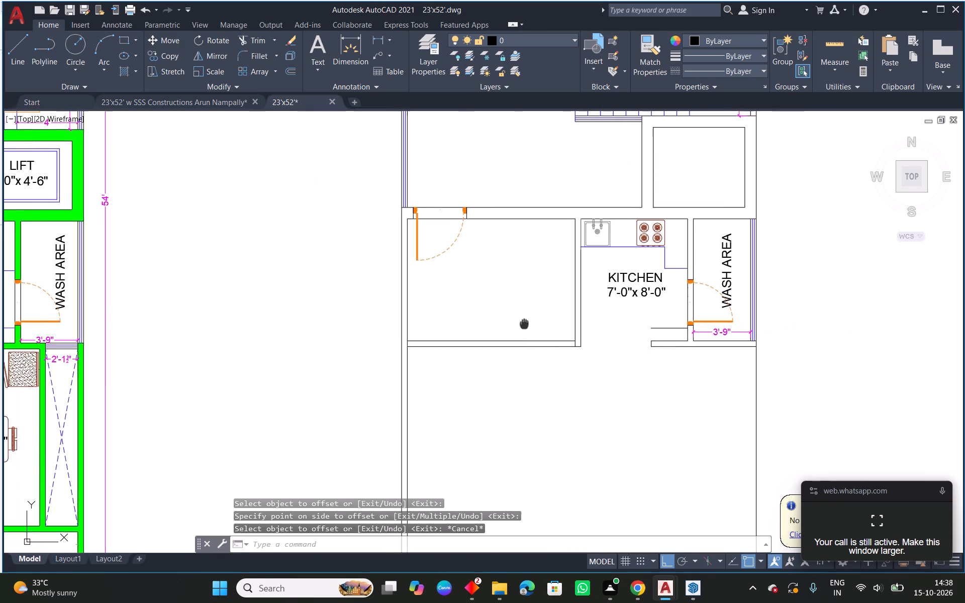
middle_drag(524, 324, 727, 308)
key(Escape)
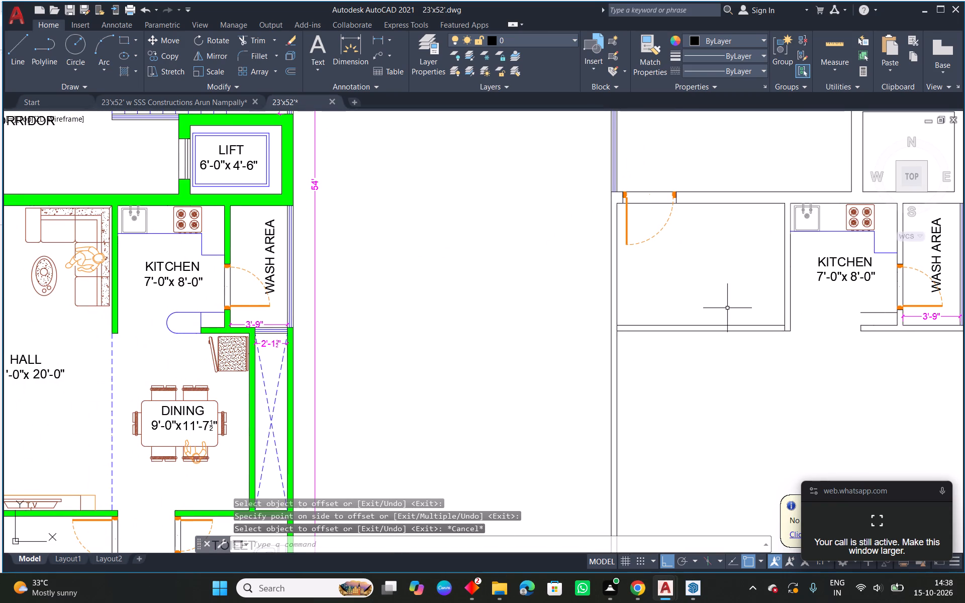
middle_drag(922, 332, 746, 318)
scroll(739, 319, down, 1)
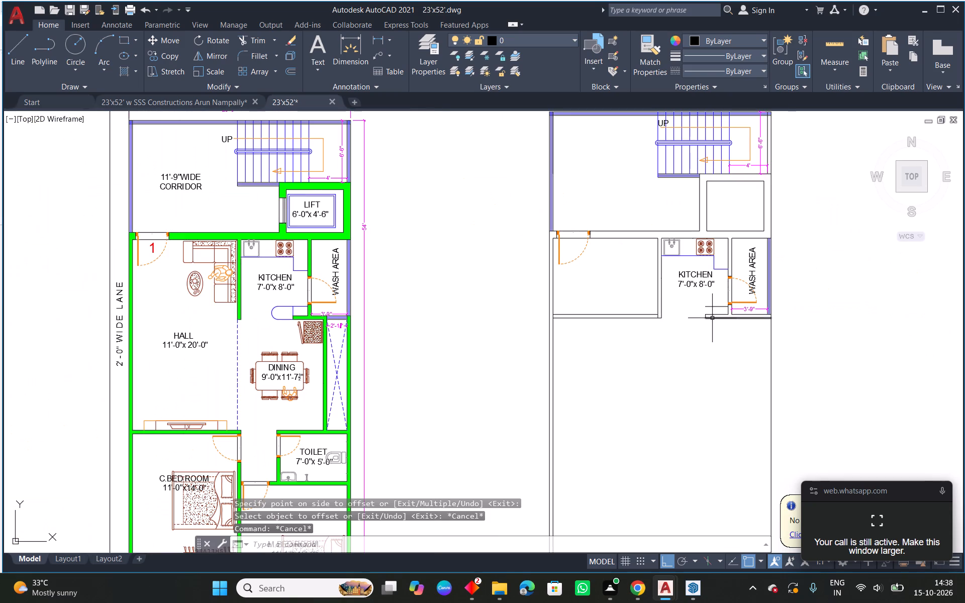
scroll(731, 305, up, 2)
text(l)
key(space)
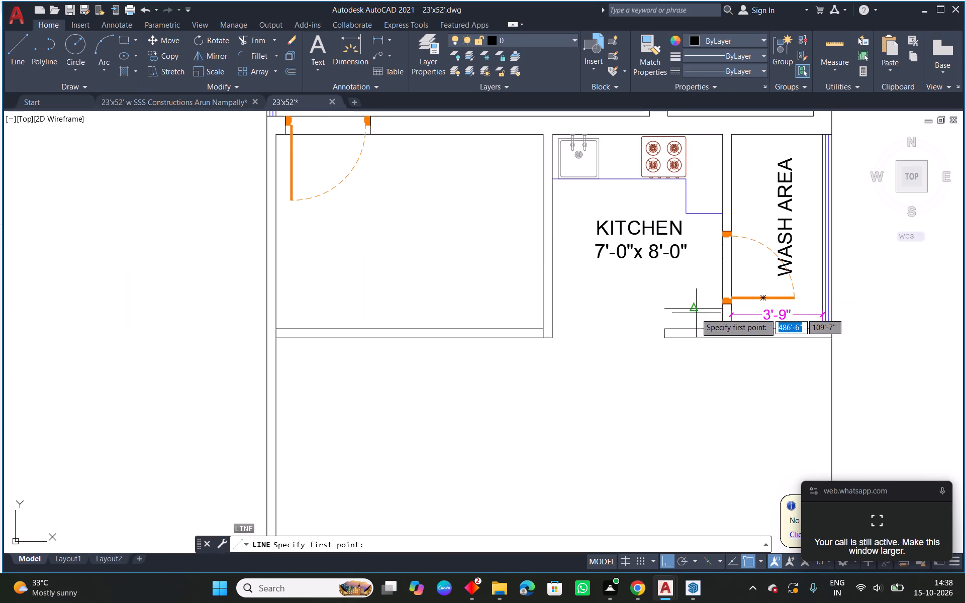
click(694, 309)
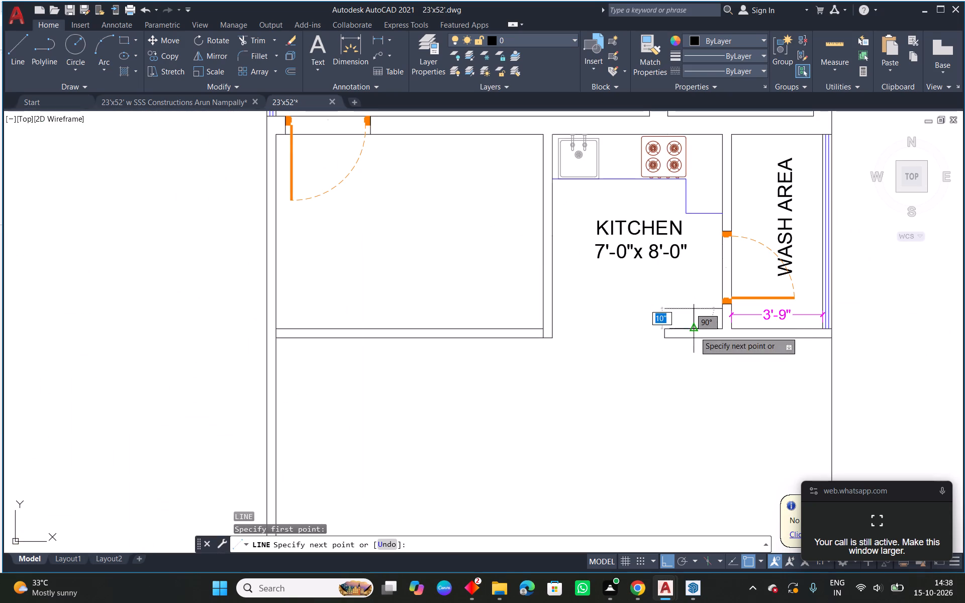
click(695, 332)
click(695, 338)
key(Escape)
Trim the offset line and the short lower wall on the opening side of the vertical line, removing the wall's old end line.
scroll(695, 337, up, 1)
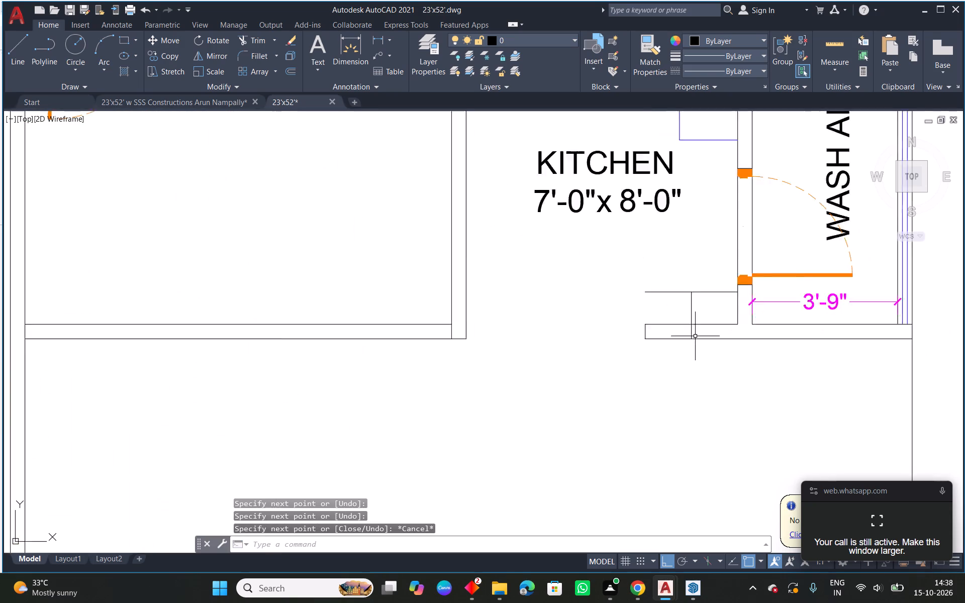
scroll(695, 336, up, 2)
key(Escape)
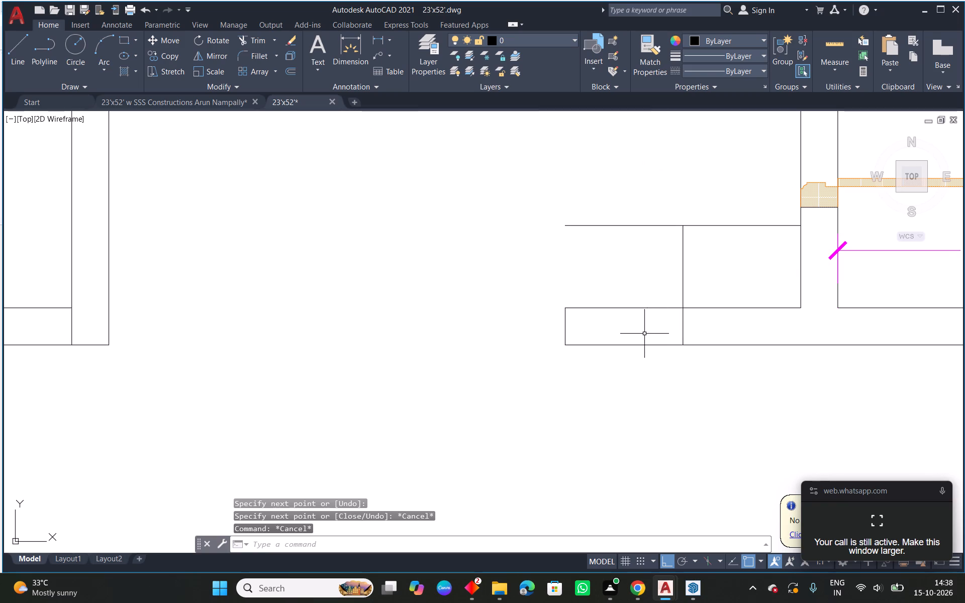
text(tr)
key(space)
key(space)
drag(632, 368, 611, 200)
drag(615, 200, 544, 359)
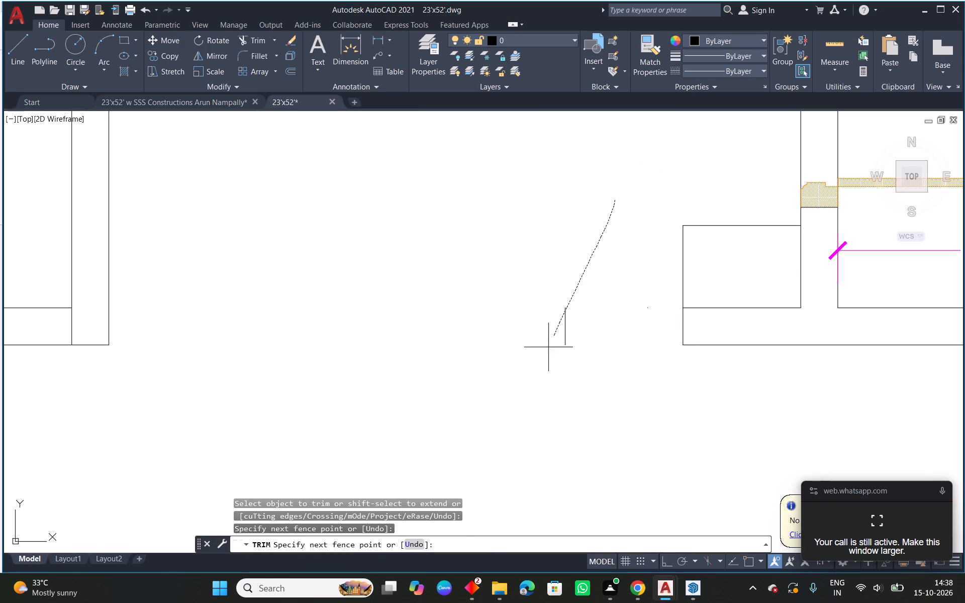
drag(544, 359, 554, 355)
key(Escape)
Put the counter's 10" offset line and the vertical line above the wall on the blue layer.
drag(690, 242, 686, 231)
click(667, 203)
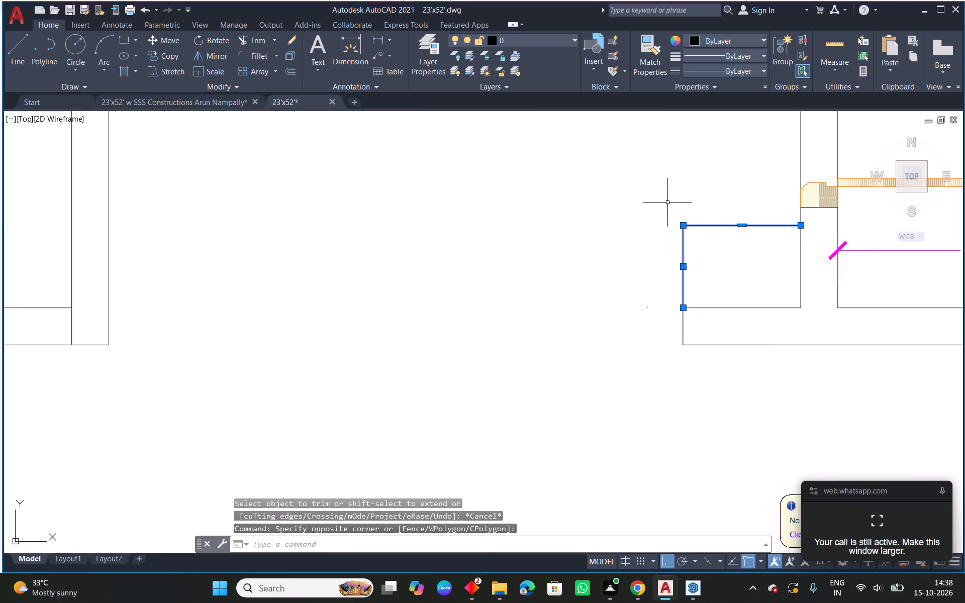
click(555, 36)
click(525, 120)
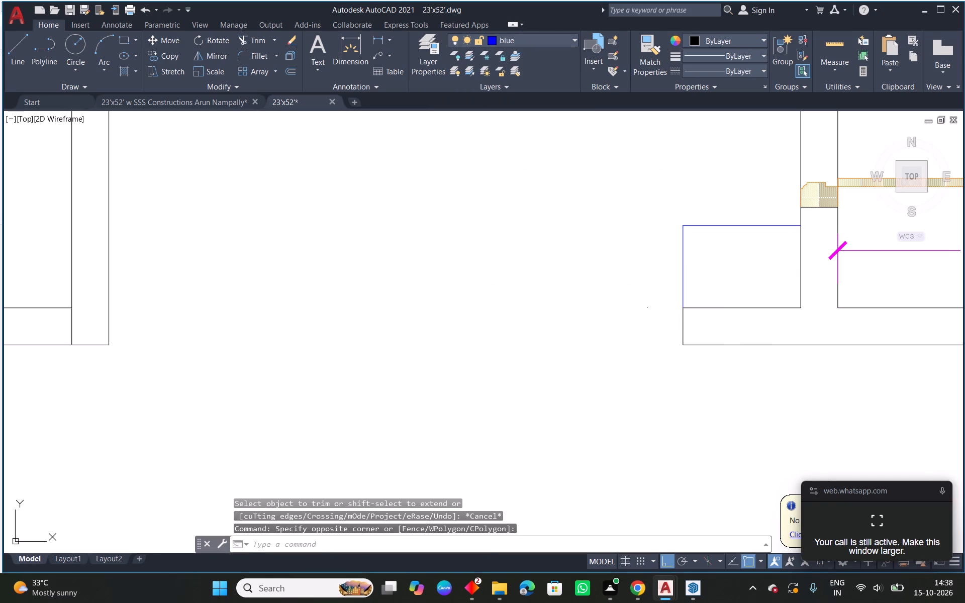
key(Escape)
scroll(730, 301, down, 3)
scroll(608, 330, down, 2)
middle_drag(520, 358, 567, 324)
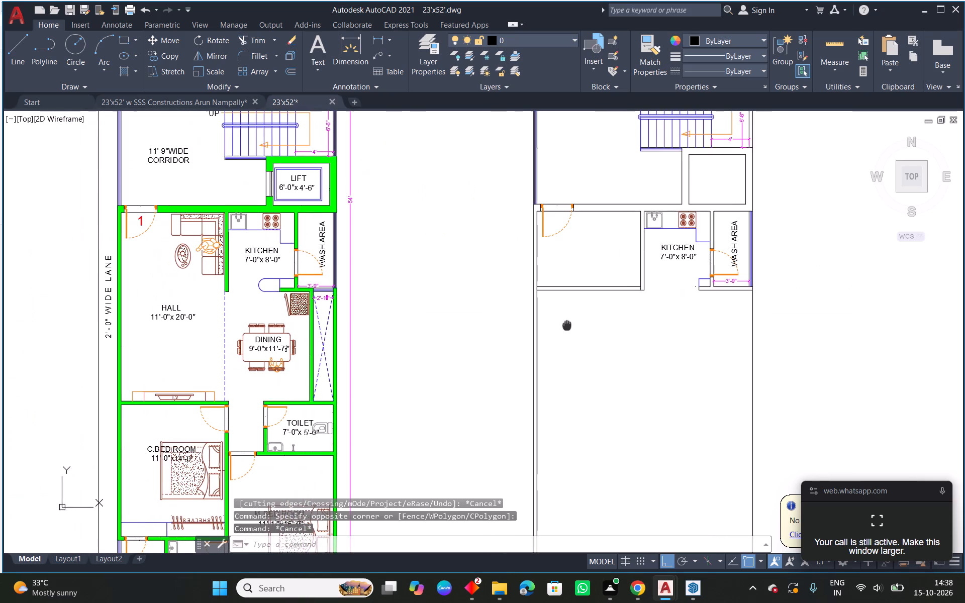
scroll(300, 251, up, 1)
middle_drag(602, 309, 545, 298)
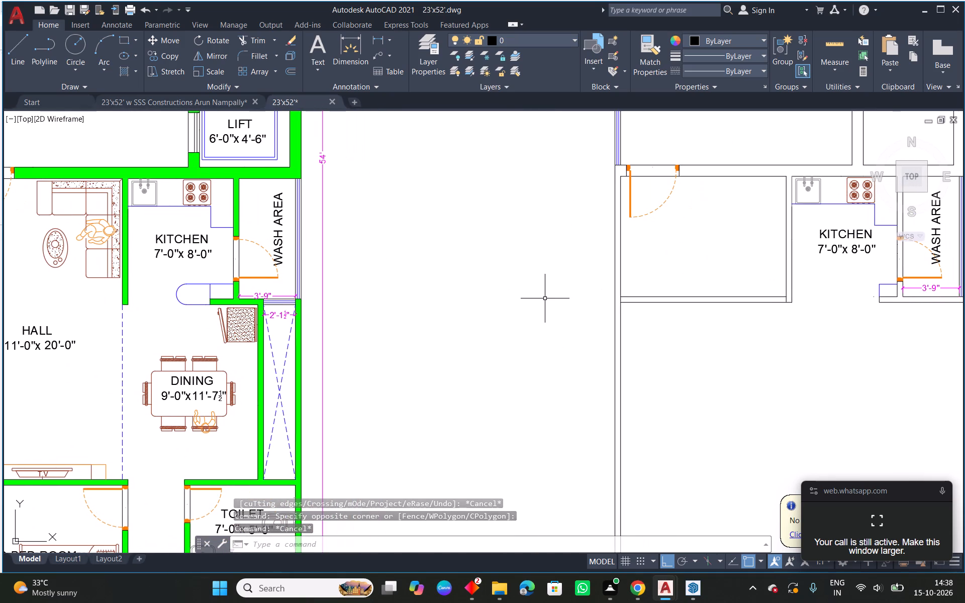
Draw two parallel horizontal lines about 1'-10" long from the lower counter's vertical line into the kitchen opening, one from each end.
text(l)
key(space)
middle_drag(822, 286, 755, 279)
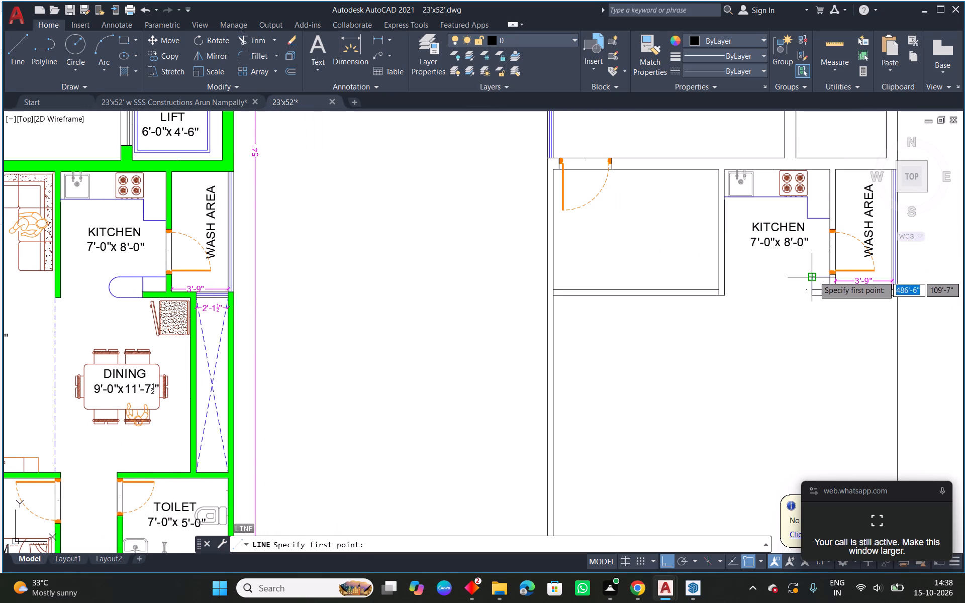
click(814, 276)
scroll(796, 281, up, 2)
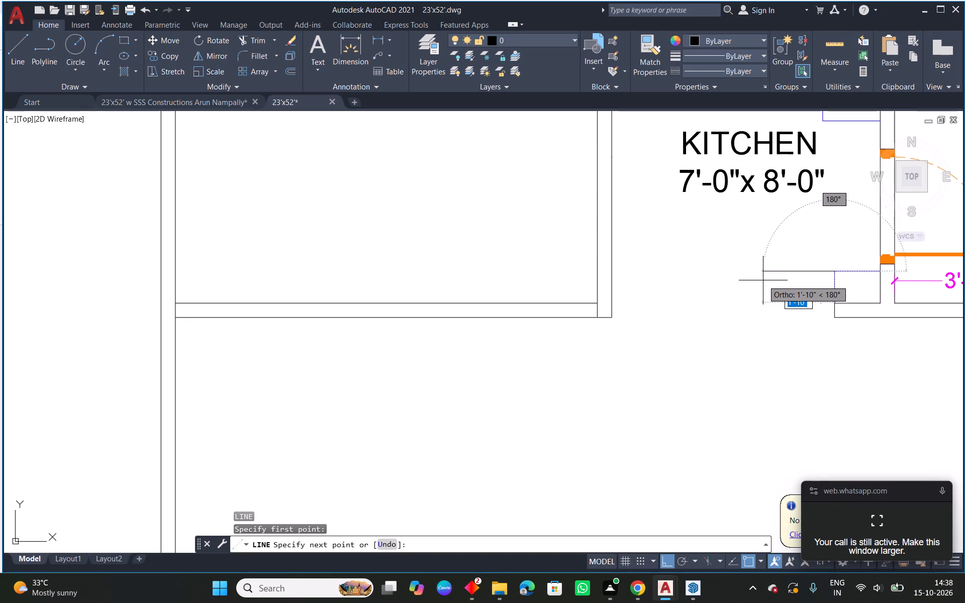
click(760, 280)
key(Escape)
right_click(746, 289)
click(791, 298)
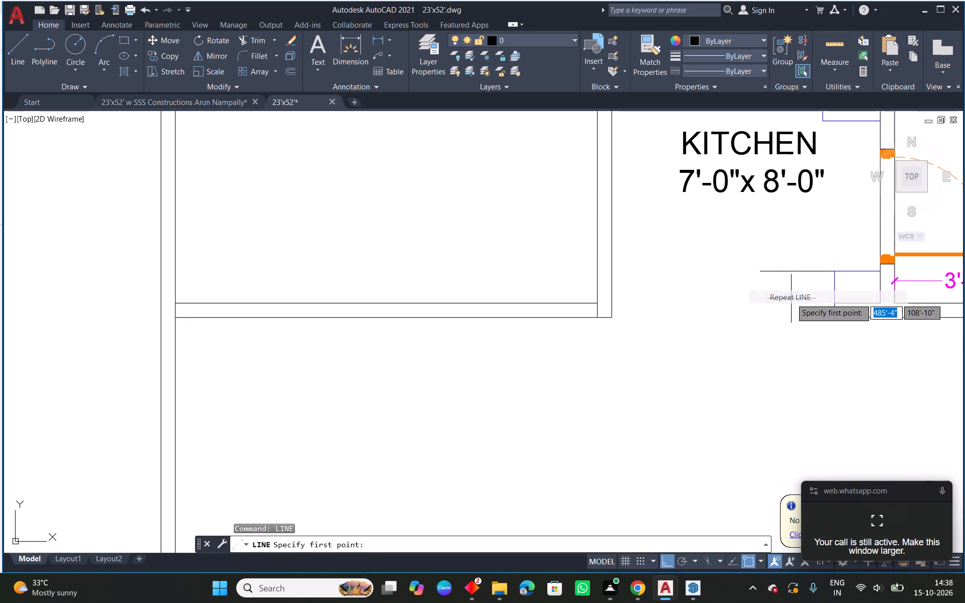
click(836, 320)
click(761, 323)
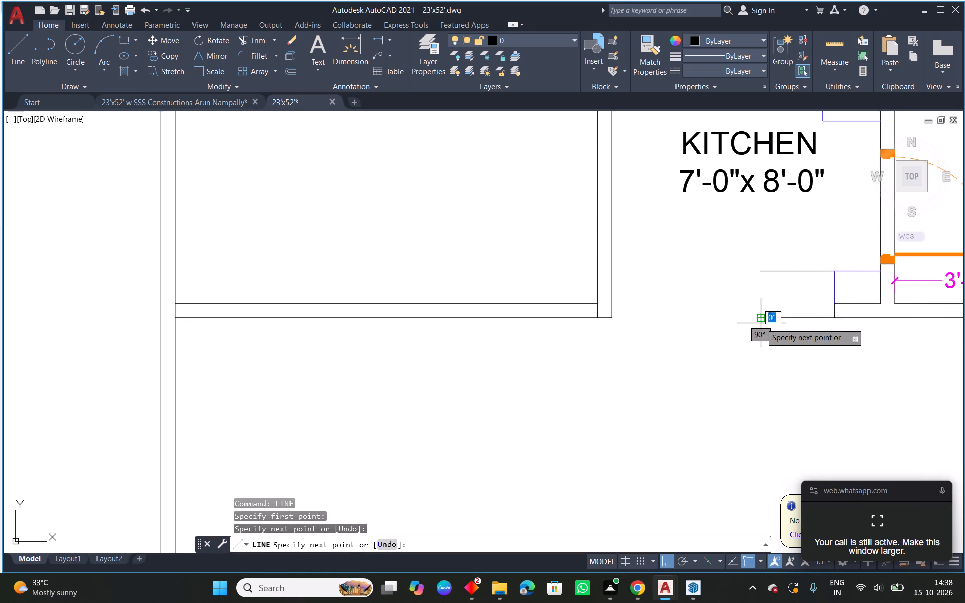
key(Escape)
Fillet the free ends of the two parallel counter lines into a semicircular end.
text(f)
key(space)
click(771, 317)
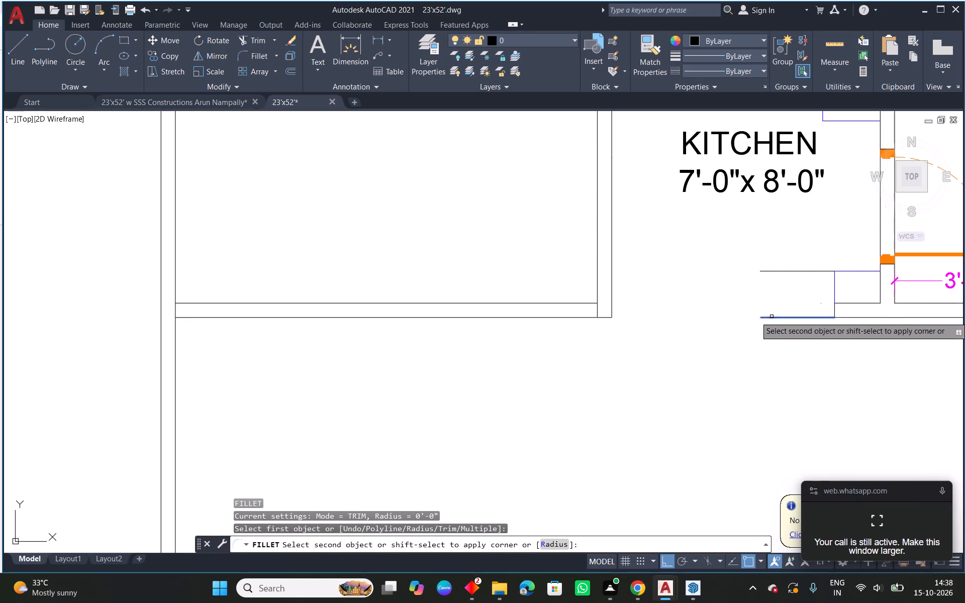
click(770, 271)
key(Escape)
Select the semicircular end arc of the kitchen's lower counter.
scroll(782, 295, down, 1)
middle_drag(800, 321, 724, 298)
scroll(724, 298, down, 1)
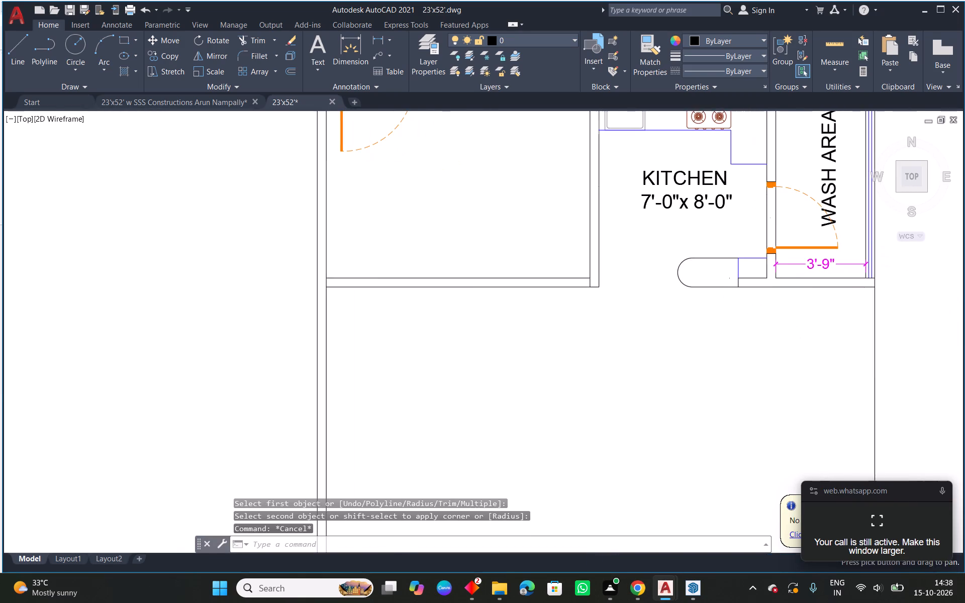
scroll(703, 286, up, 3)
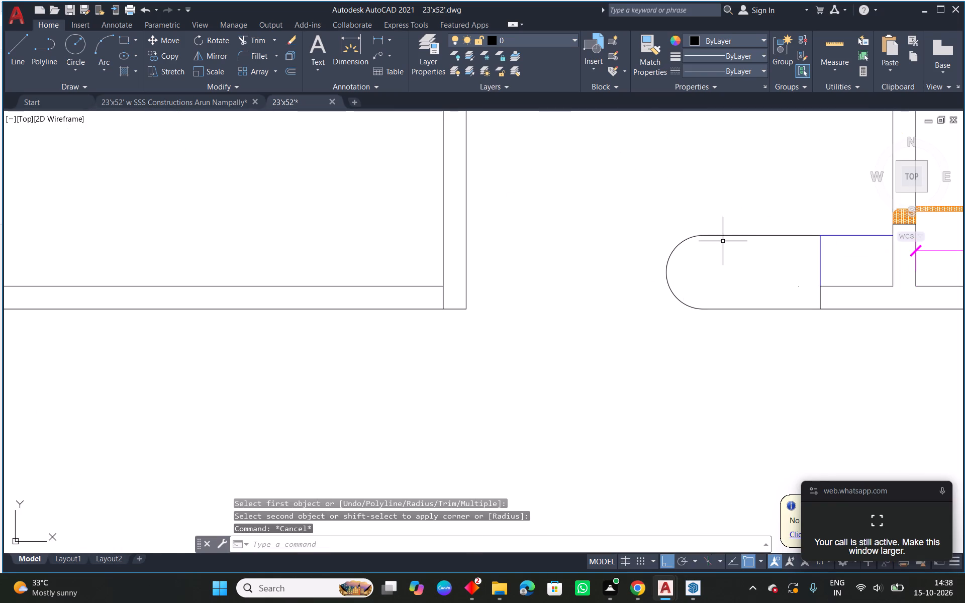
click(667, 274)
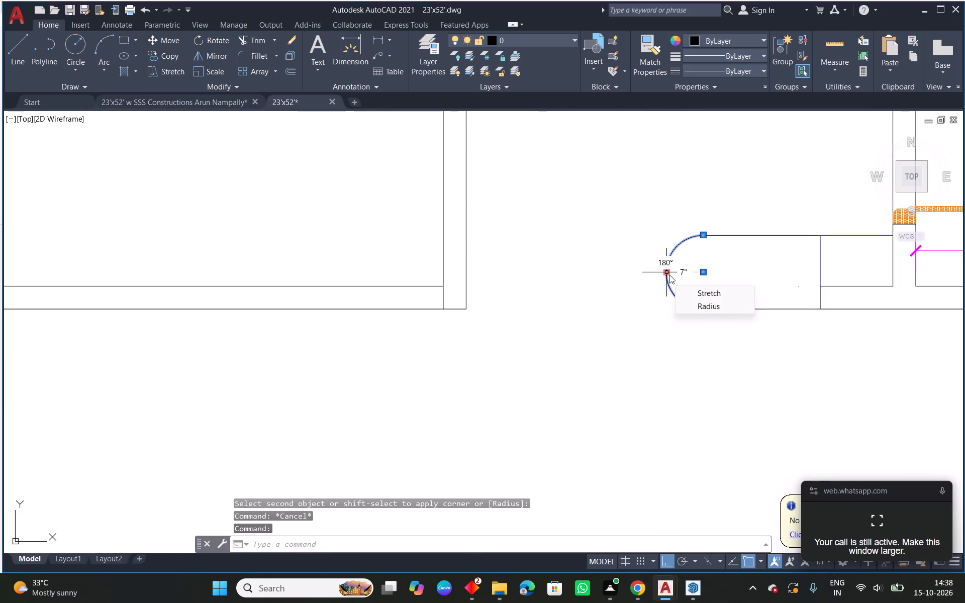
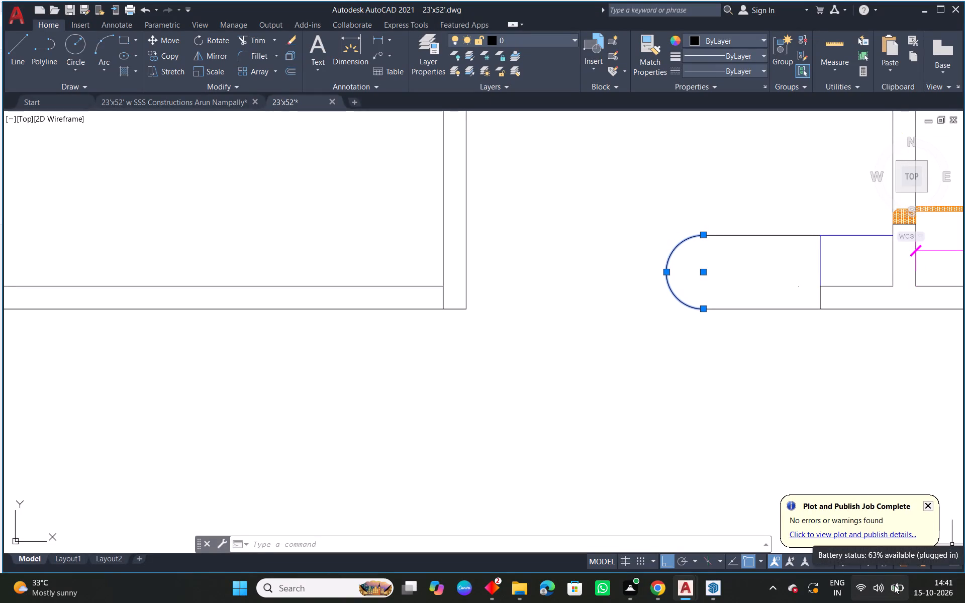
Delete the two horizontal wall lines crossing the hall at the level of the kitchen's lower wall.
key(Escape)
key(Escape)
scroll(647, 331, down, 2)
middle_drag(630, 371, 671, 375)
scroll(671, 376, down, 1)
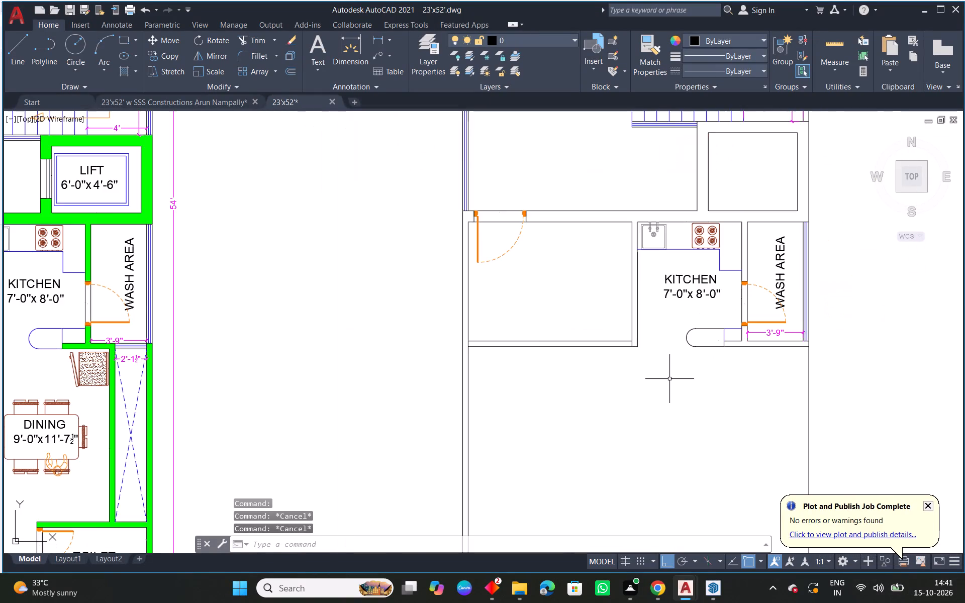
middle_drag(597, 367, 697, 342)
scroll(697, 342, down, 2)
scroll(543, 359, up, 1)
middle_drag(733, 395, 642, 396)
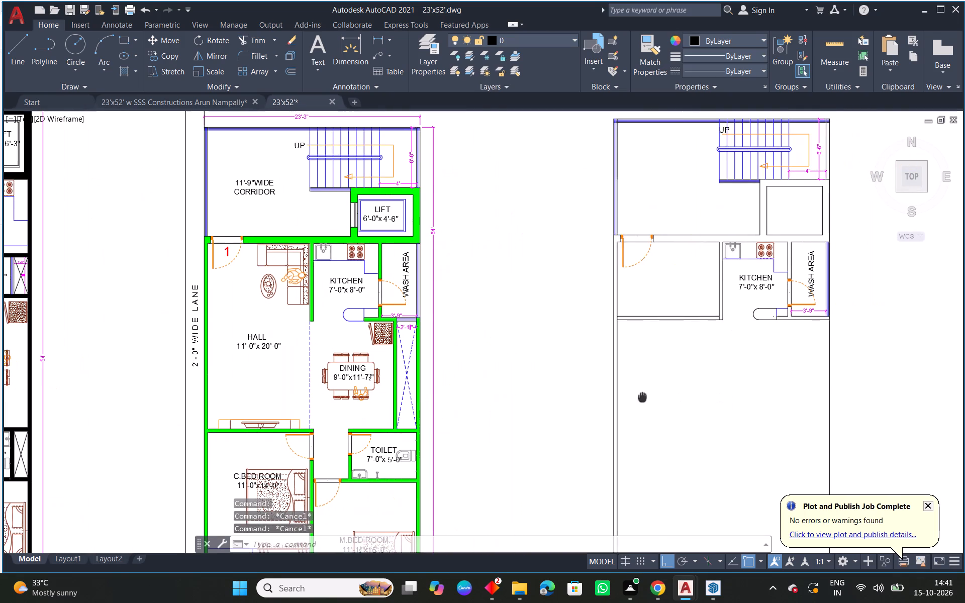
middle_drag(642, 396, 641, 396)
key(Escape)
middle_drag(703, 386, 706, 365)
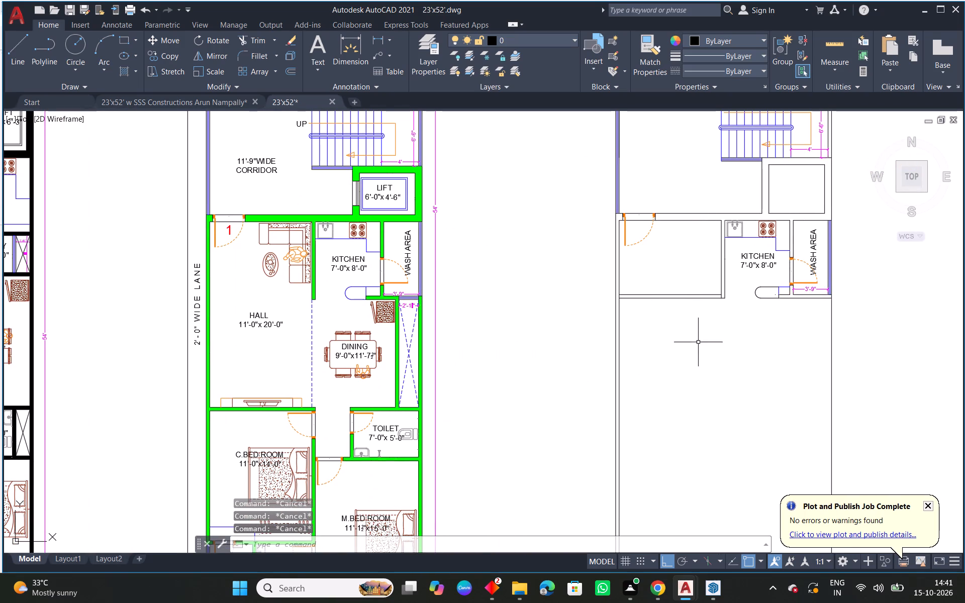
drag(692, 327, 691, 304)
click(684, 272)
key(Delete)
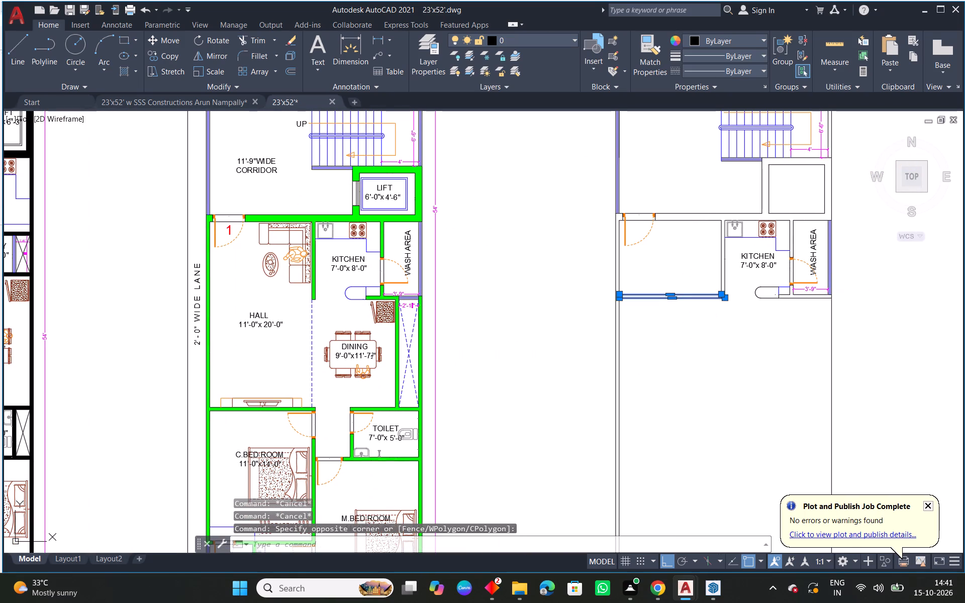
Offset the hall's upper inner wall line 20' downward to set the hall's lower edge.
key(Escape)
text(o 20'')
key(BackSpace)
key(Return)
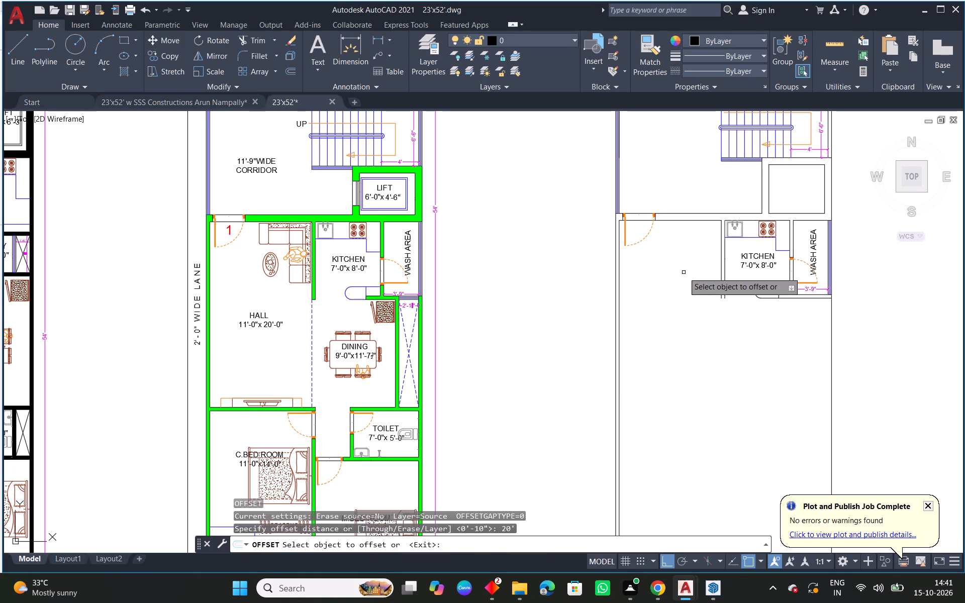
click(698, 220)
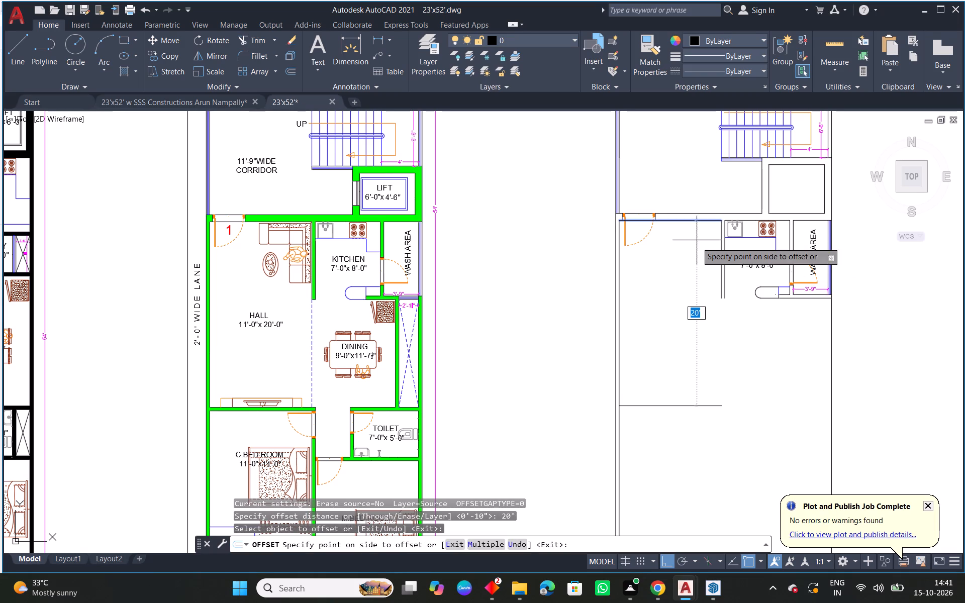
click(696, 257)
key(Escape)
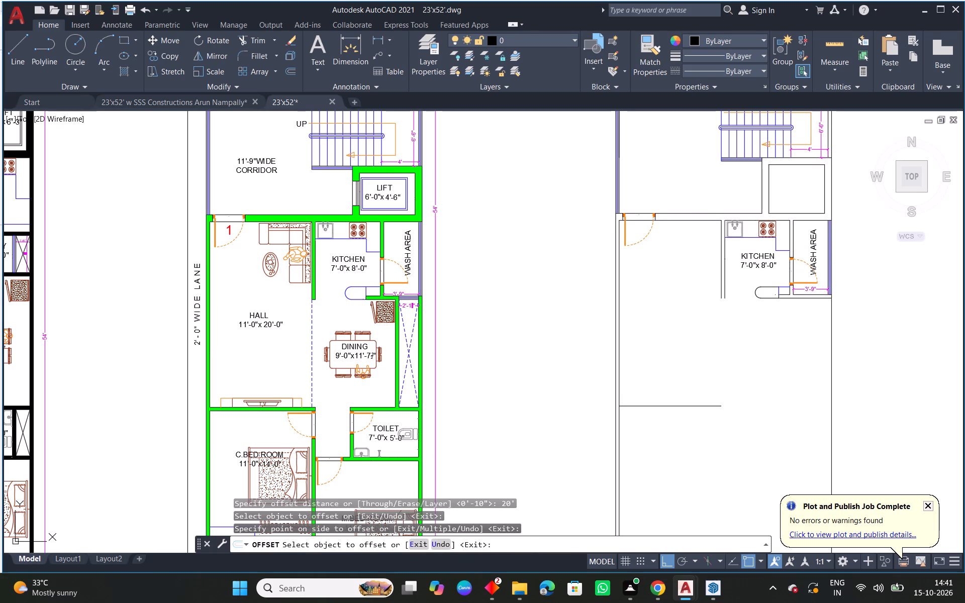
Offset the hall's new lower line by 4.5" downward to form the wall thickness.
text(o 4.5)
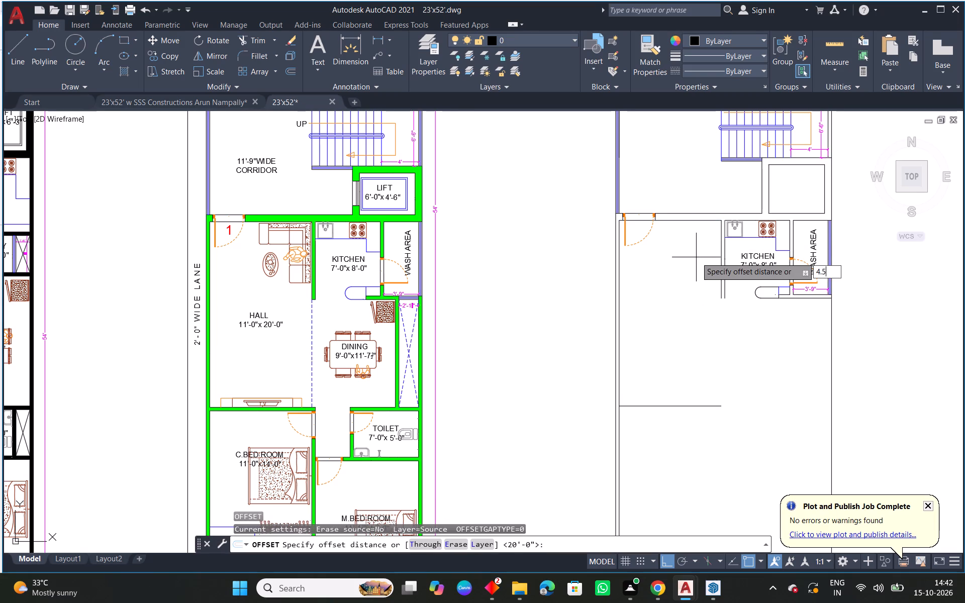
key(space)
click(689, 407)
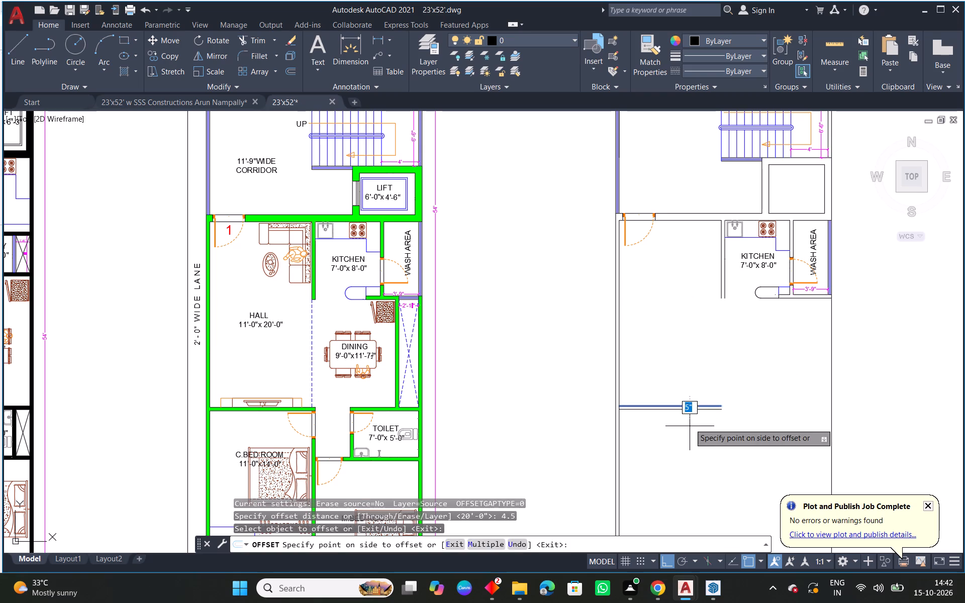
click(691, 440)
key(Escape)
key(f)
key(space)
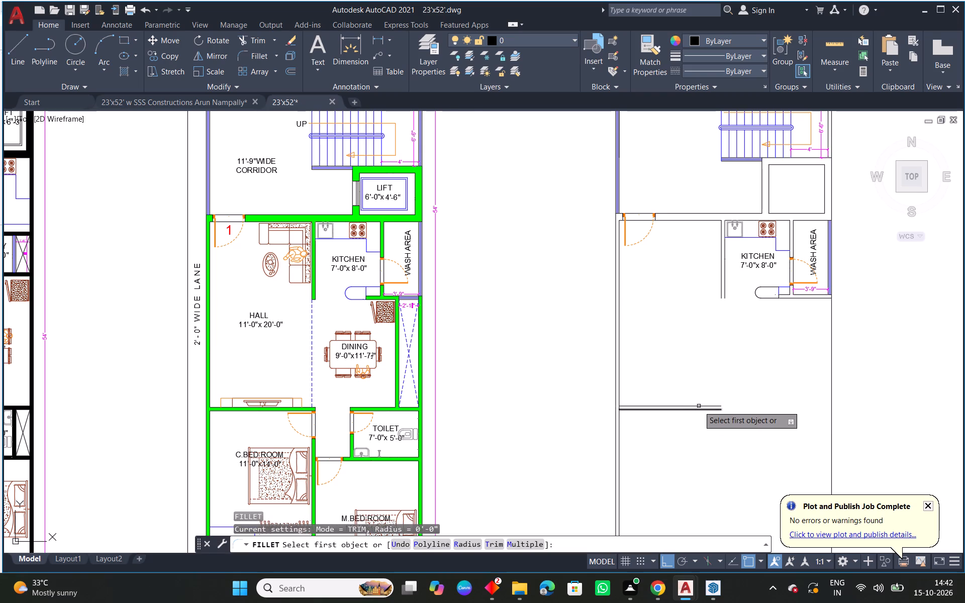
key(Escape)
Close the open lower end of the wall between hall and kitchen with a short horizontal line.
scroll(734, 303, up, 1)
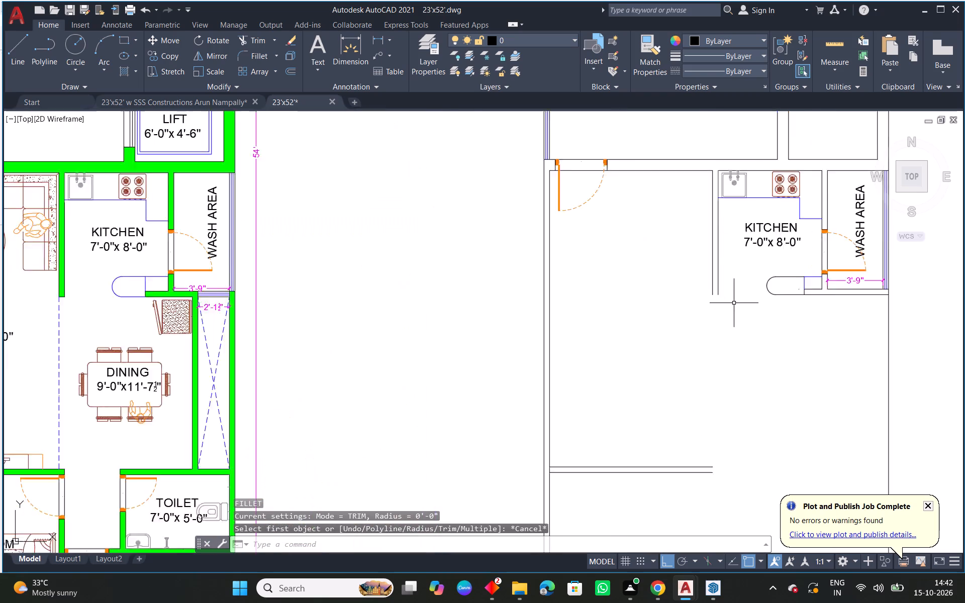
scroll(734, 303, up, 1)
middle_drag(734, 303, 664, 363)
text(l)
key(space)
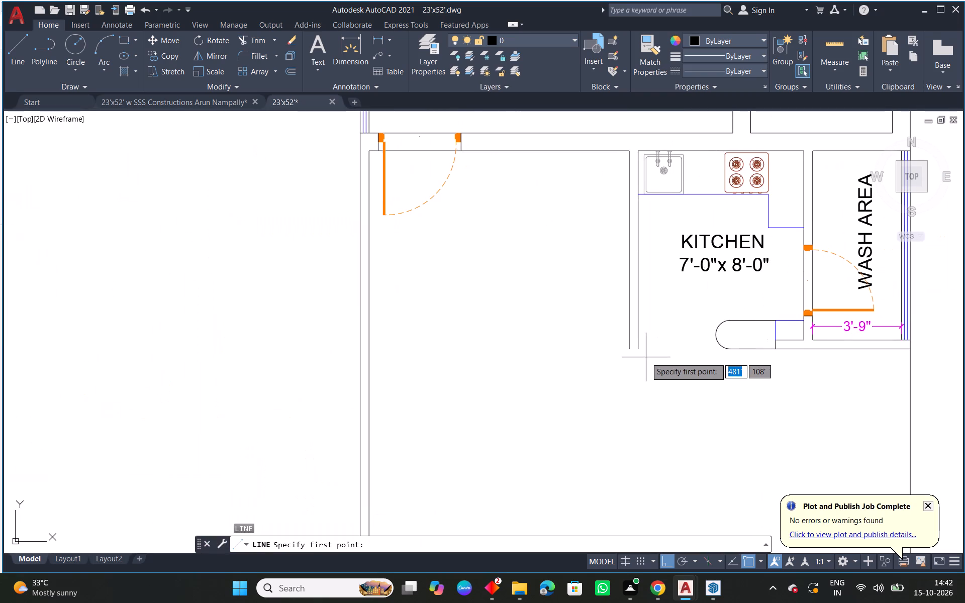
click(641, 351)
click(627, 351)
key(Escape)
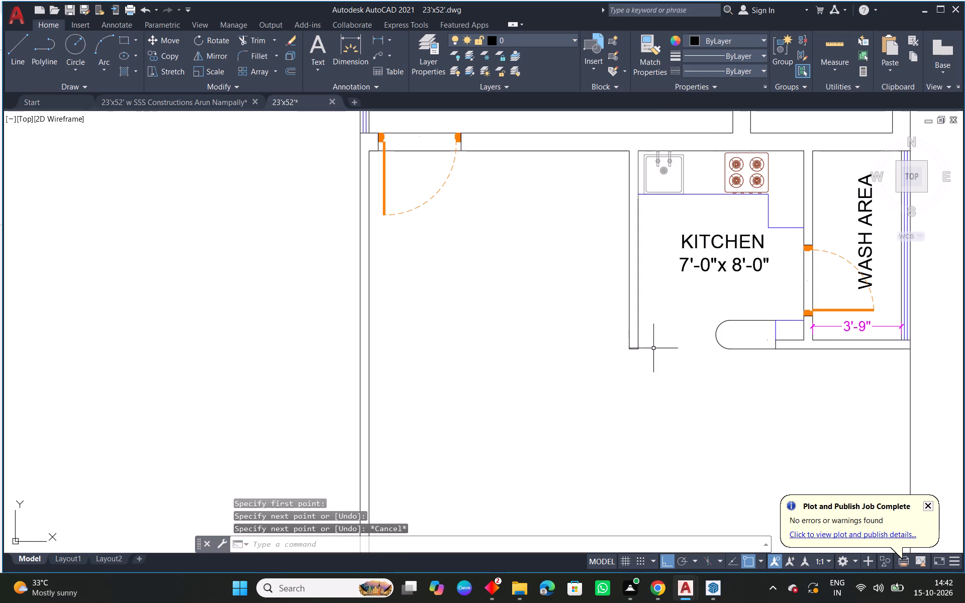
Close the free right end of the hall's lower wall with a short vertical line.
scroll(668, 347, down, 3)
scroll(668, 390, up, 1)
text(l)
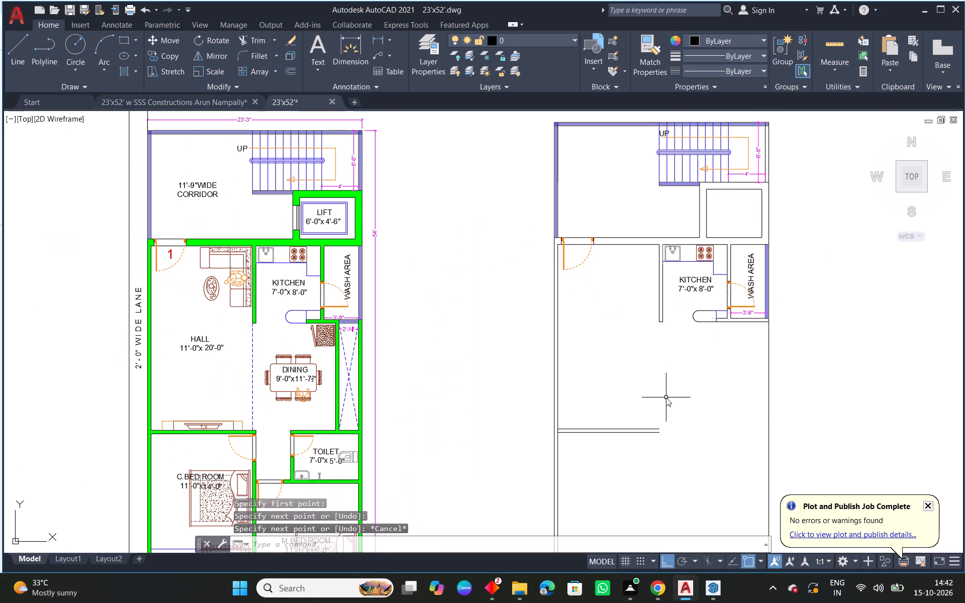
key(space)
click(660, 428)
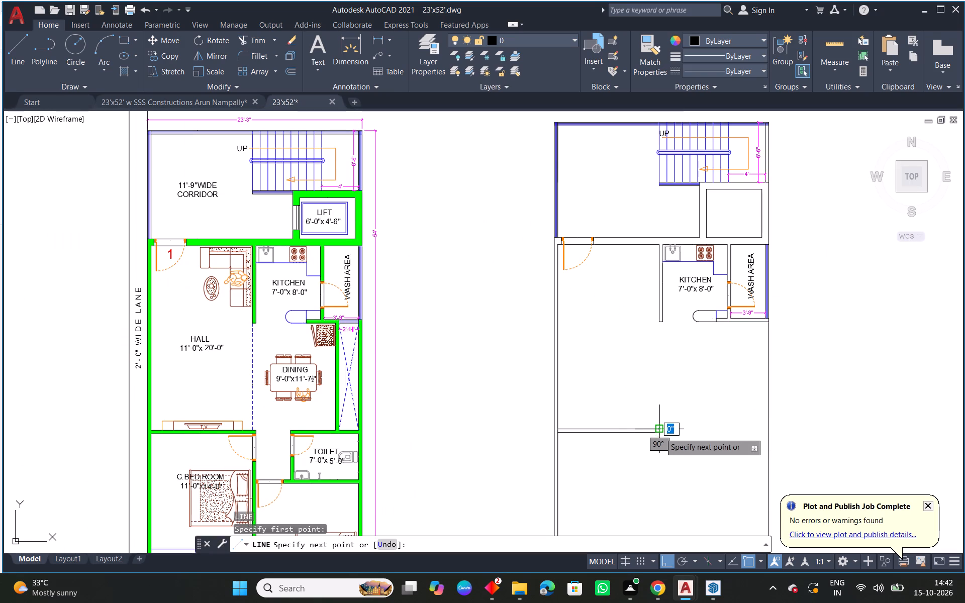
click(660, 436)
key(Escape)
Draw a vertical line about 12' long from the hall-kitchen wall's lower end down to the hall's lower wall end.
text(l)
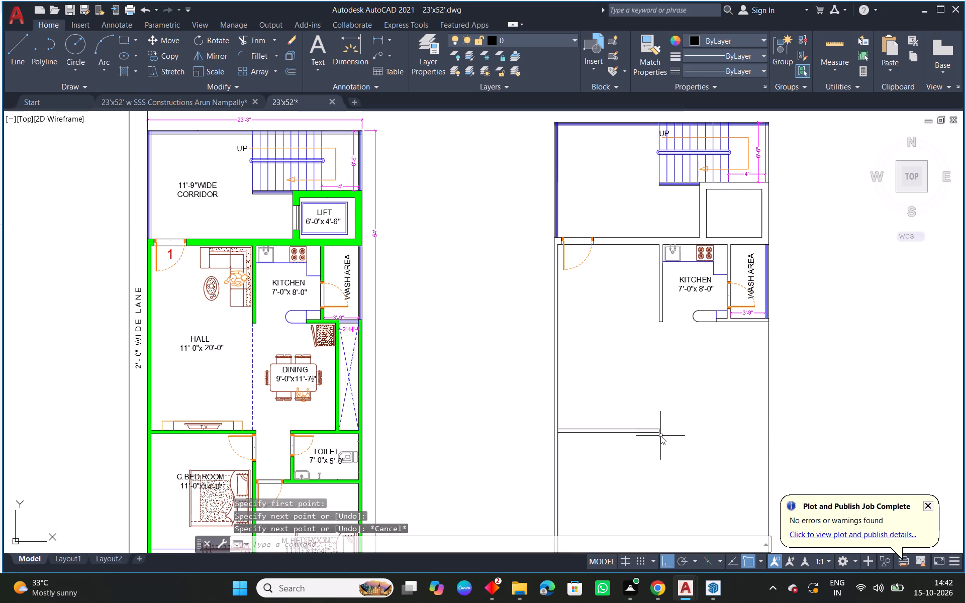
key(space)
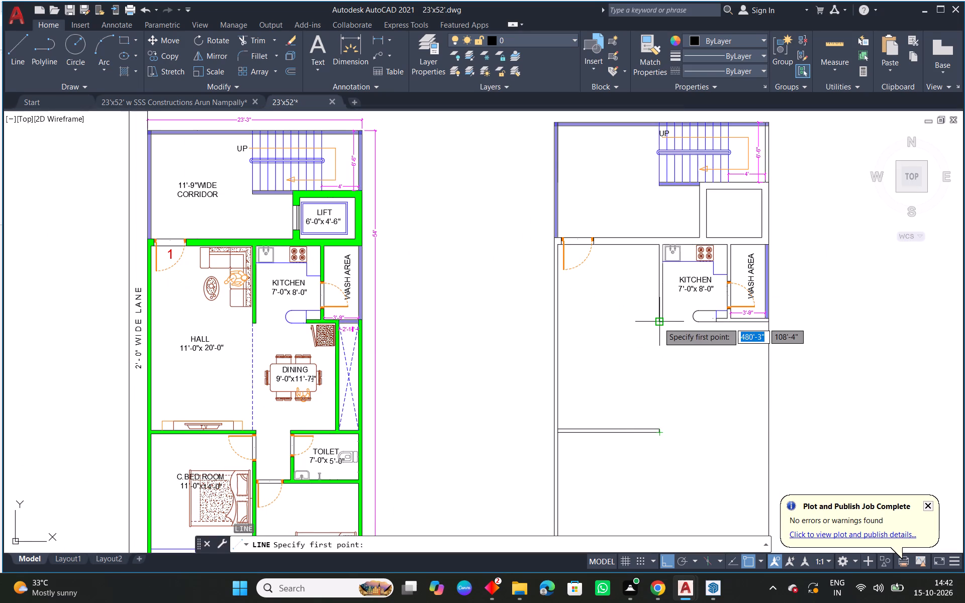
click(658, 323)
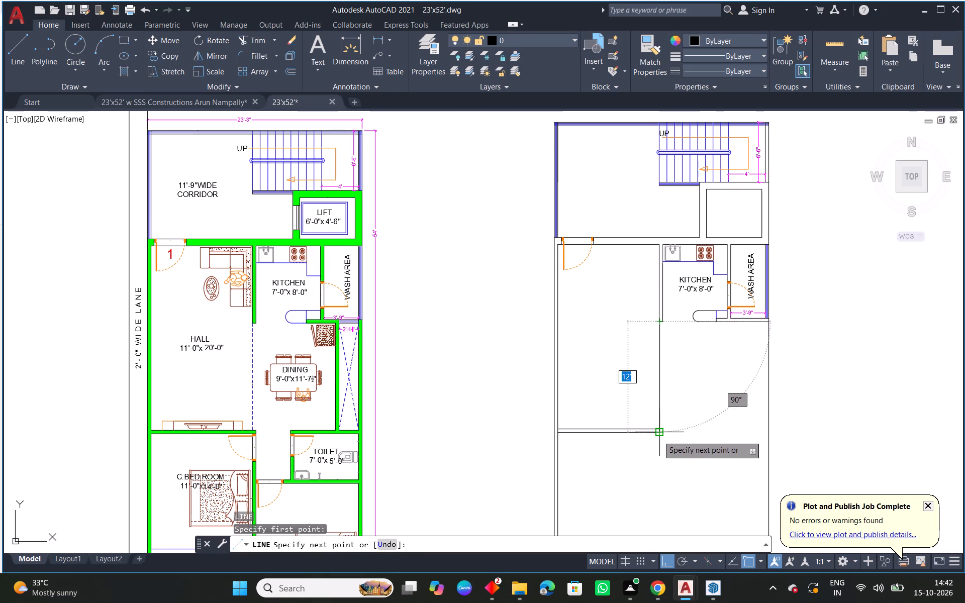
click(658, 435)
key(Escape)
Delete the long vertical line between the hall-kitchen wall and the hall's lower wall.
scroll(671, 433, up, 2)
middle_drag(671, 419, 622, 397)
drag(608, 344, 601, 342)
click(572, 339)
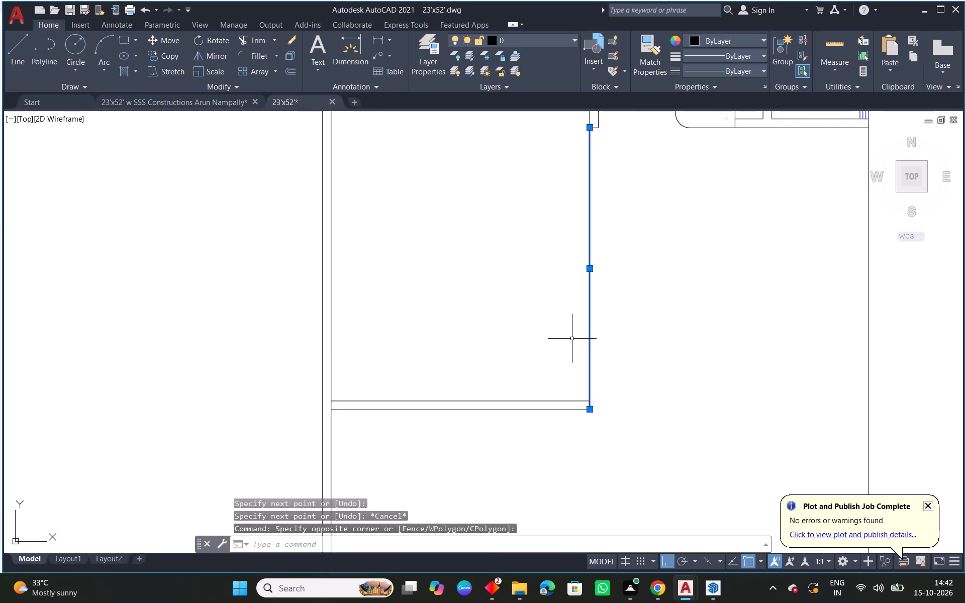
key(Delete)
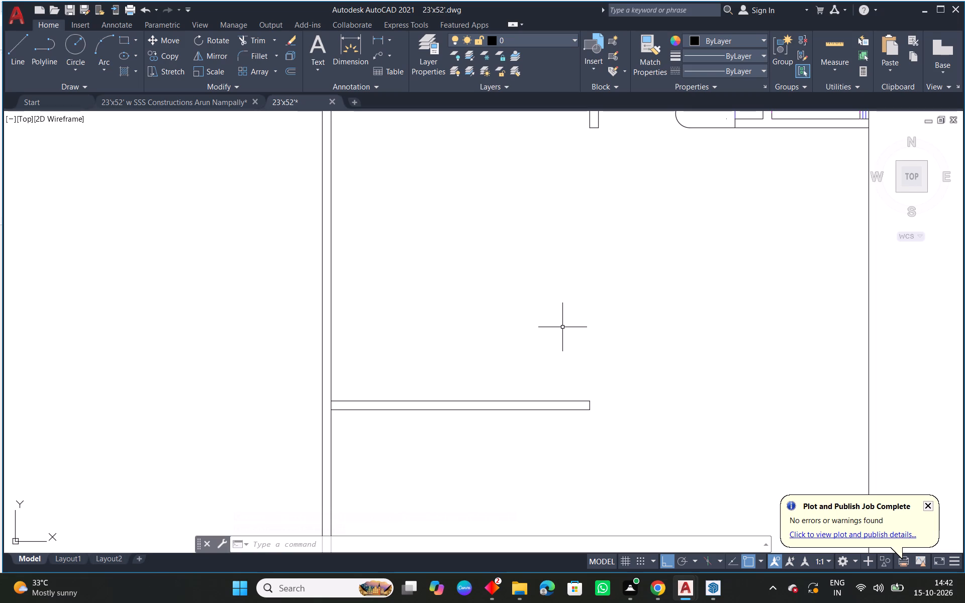
Trim the left outer wall's inner line between the two lines of the hall's lower wall.
scroll(559, 342, down, 2)
scroll(501, 369, up, 2)
scroll(428, 380, up, 3)
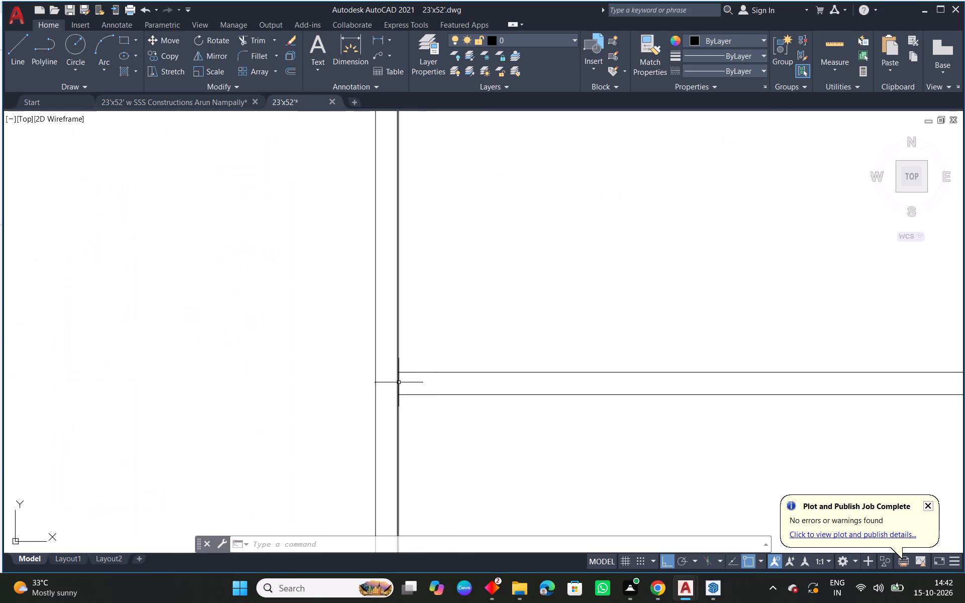
text(tr)
key(space)
key(space)
click(397, 388)
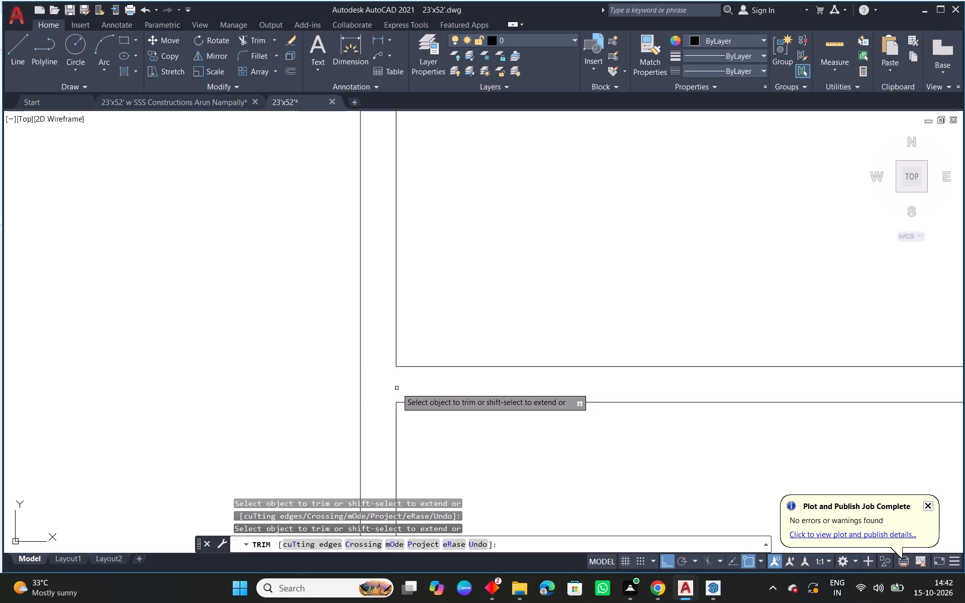
key(Escape)
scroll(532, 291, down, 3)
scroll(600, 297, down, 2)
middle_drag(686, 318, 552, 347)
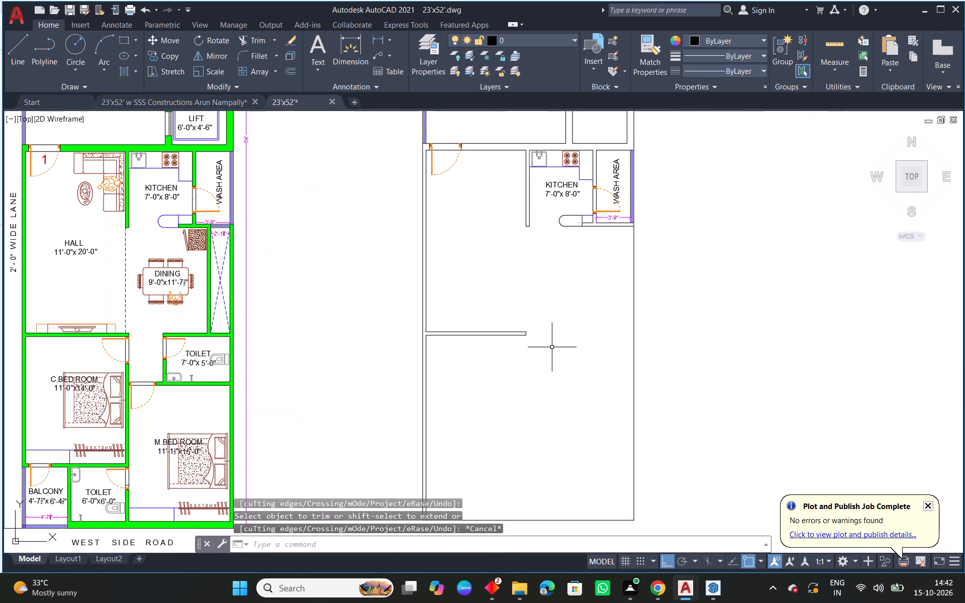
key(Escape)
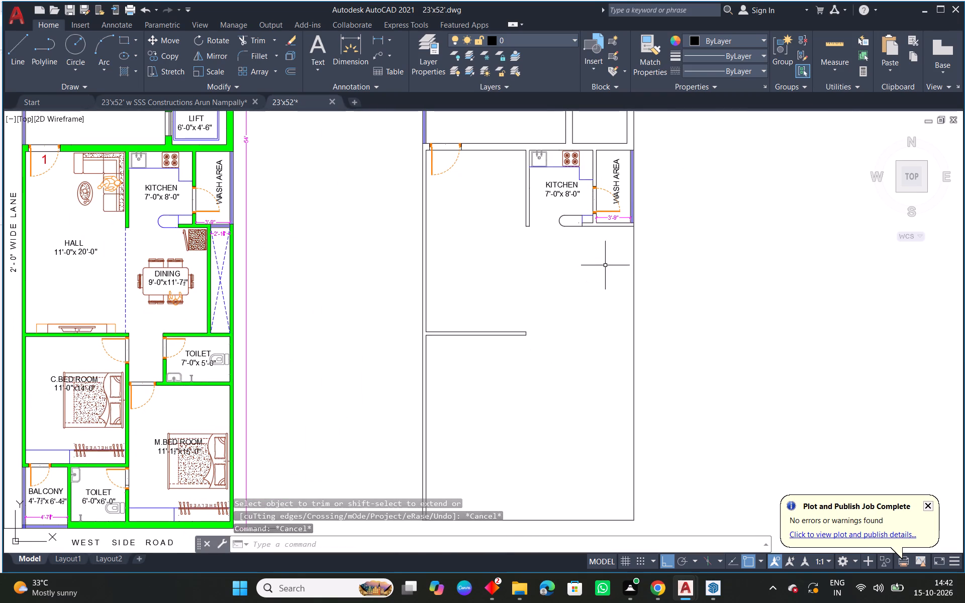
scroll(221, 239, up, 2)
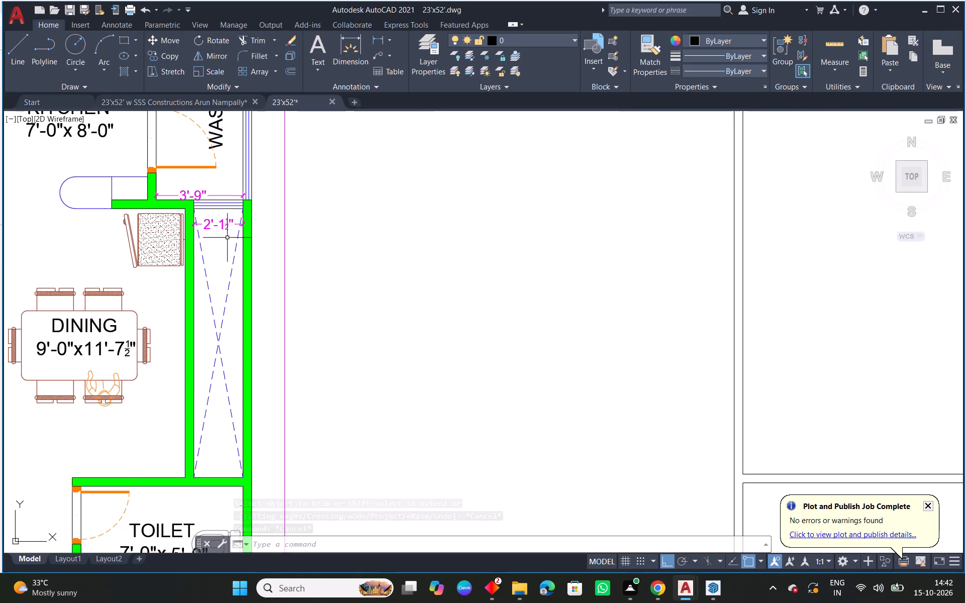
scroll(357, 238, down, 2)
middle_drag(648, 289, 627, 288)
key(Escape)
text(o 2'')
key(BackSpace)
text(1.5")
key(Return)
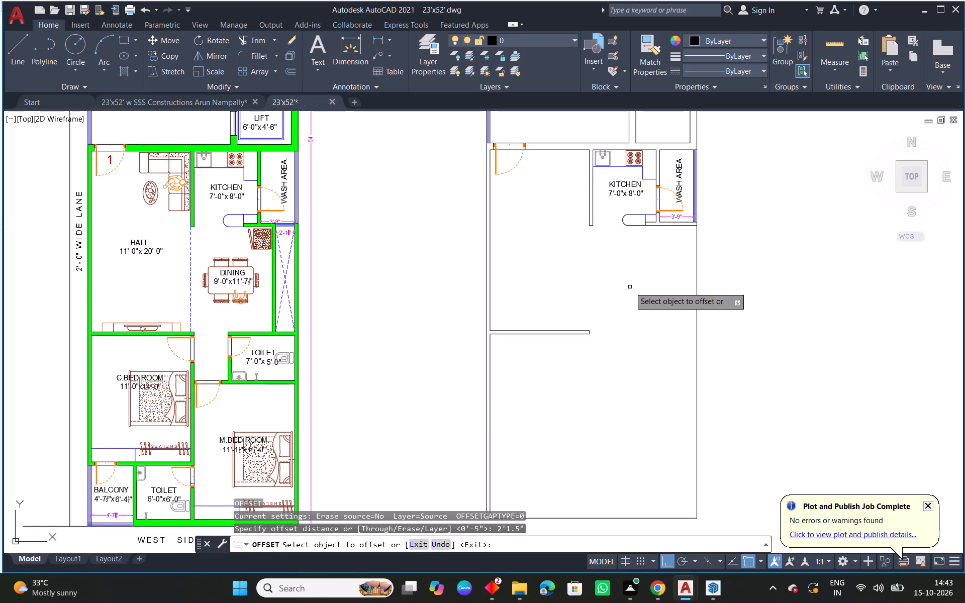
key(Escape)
Offset the plan's right outer wall line 4.5" inward.
text(o 4.5)
key(space)
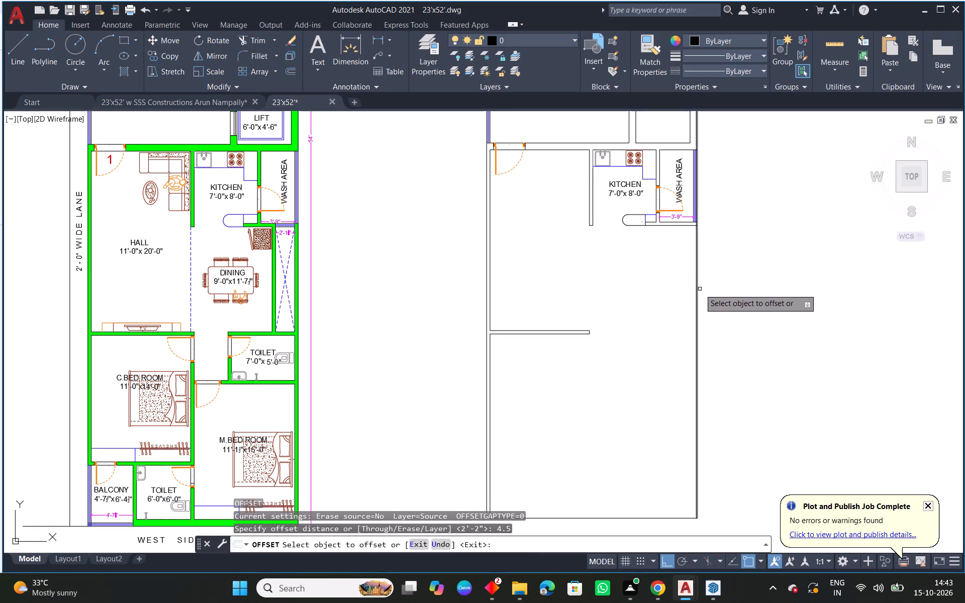
click(697, 293)
click(651, 304)
key(Escape)
Fillet the lower line of the kitchen and wash area wall with the new inner wall line into a square corner.
scroll(704, 227, up, 4)
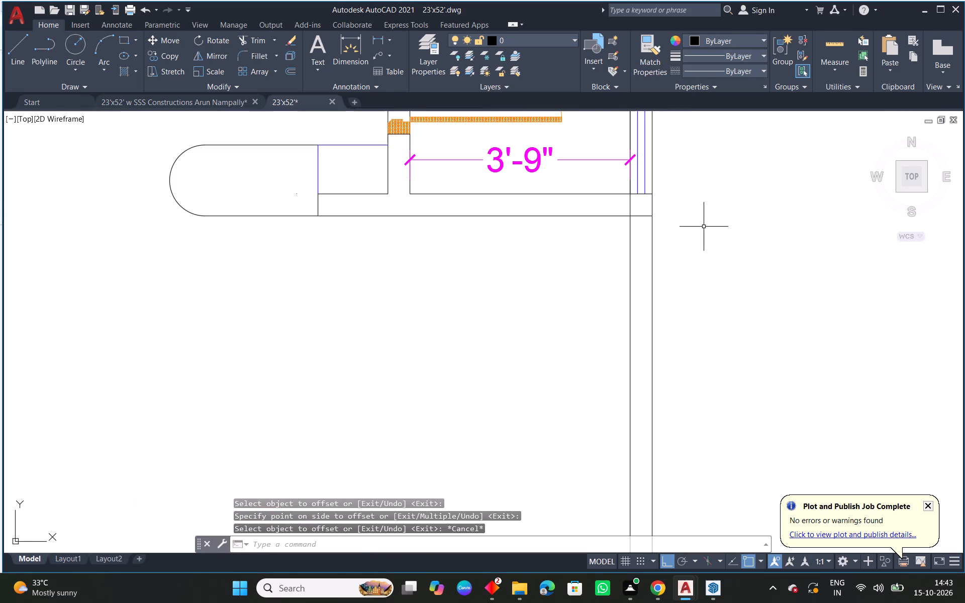
text(f)
key(space)
click(614, 216)
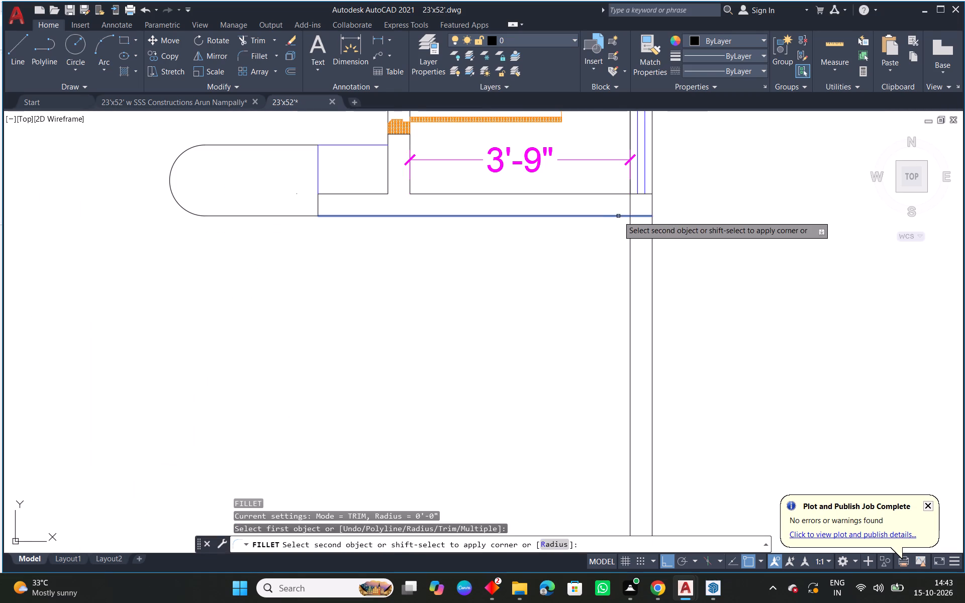
click(630, 225)
key(Escape)
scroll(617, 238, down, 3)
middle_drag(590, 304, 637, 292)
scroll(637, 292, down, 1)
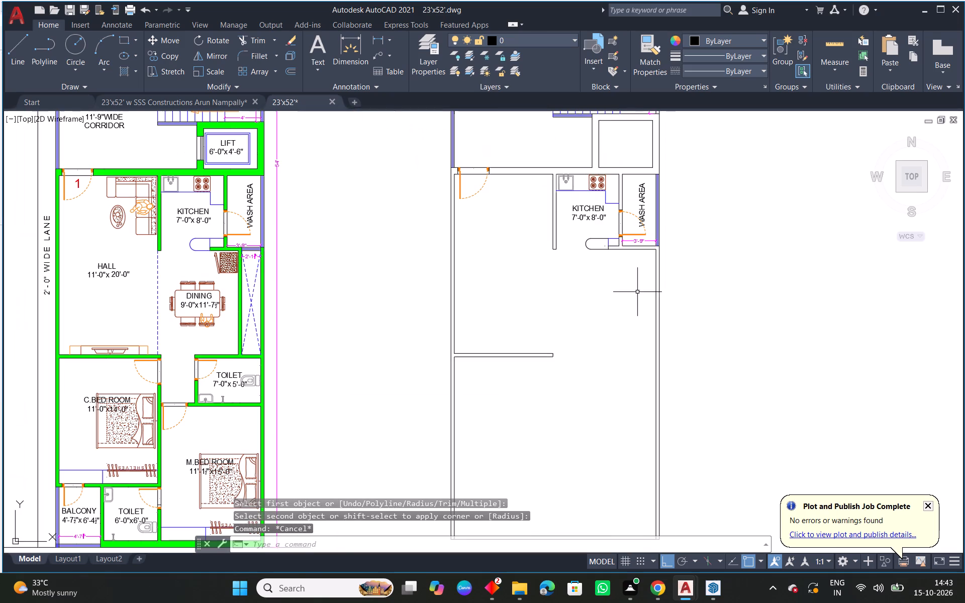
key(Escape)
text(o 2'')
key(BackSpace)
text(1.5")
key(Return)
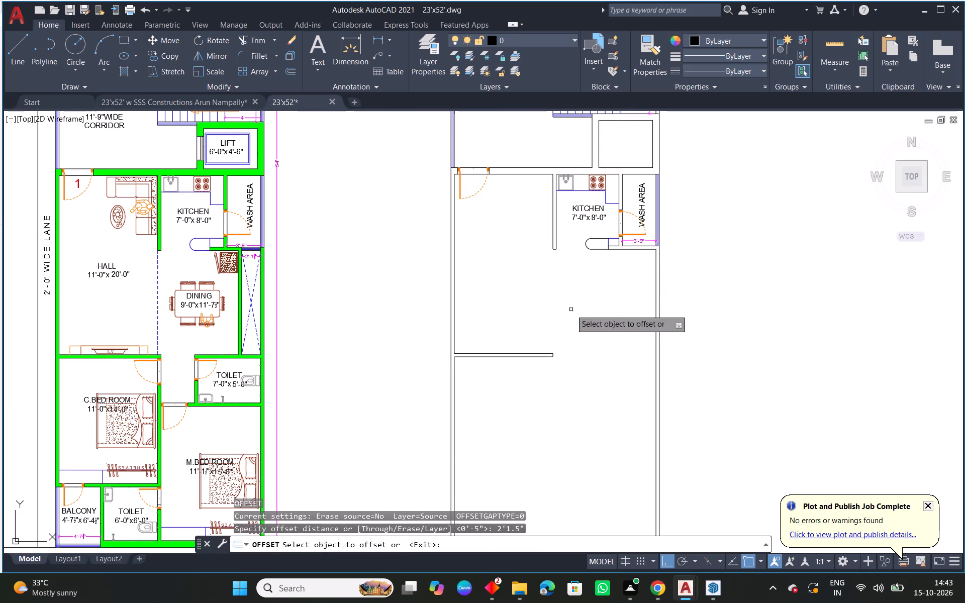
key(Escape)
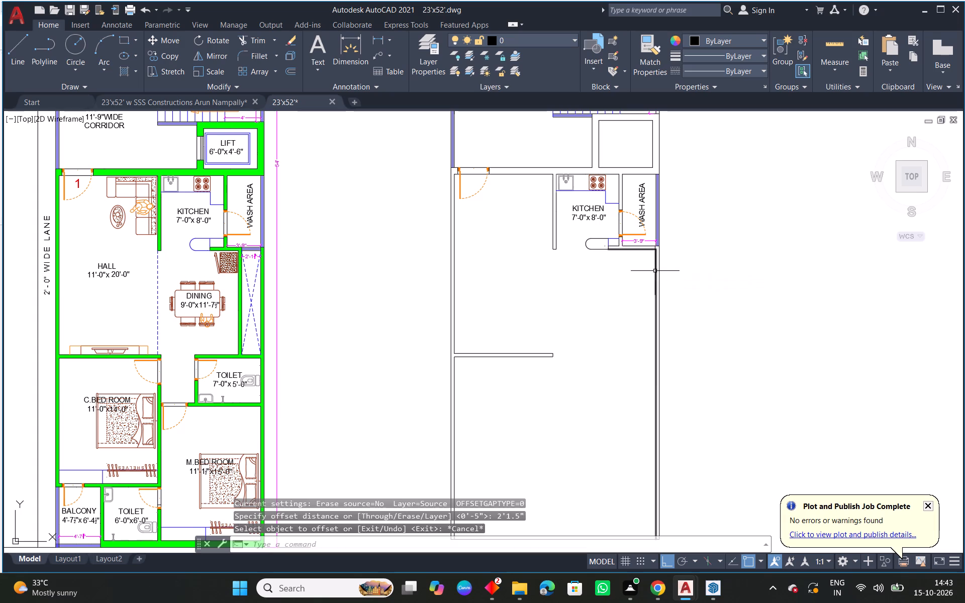
Explode the inner line of the right outer wall below the wash area.
click(656, 271)
text(x)
key(space)
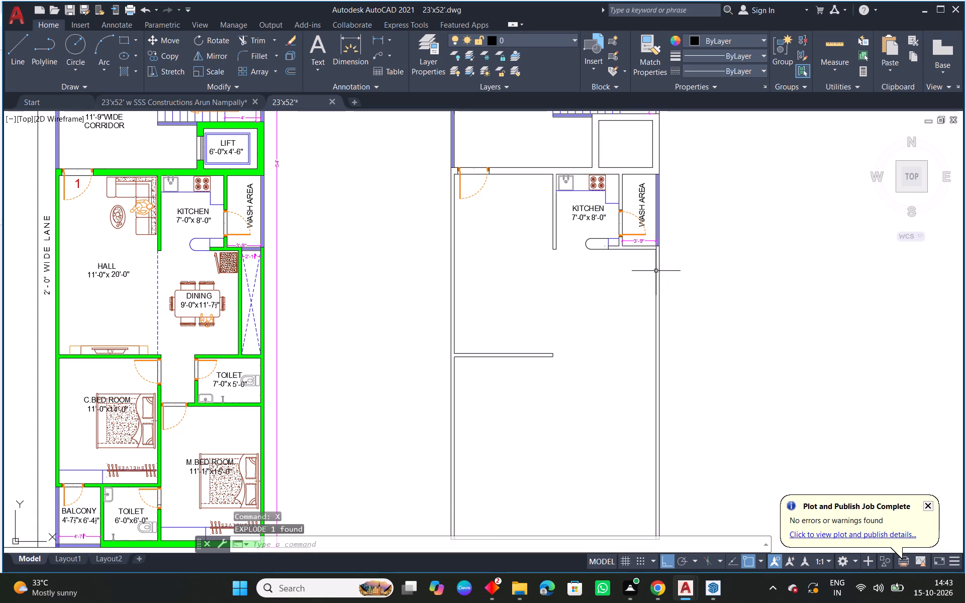
key(Escape)
Offset the inner line of the right outer wall below the wash area 2'1.5" inward to set the duct's width.
text(o 2'')
key(BackSpace)
text(1.5")
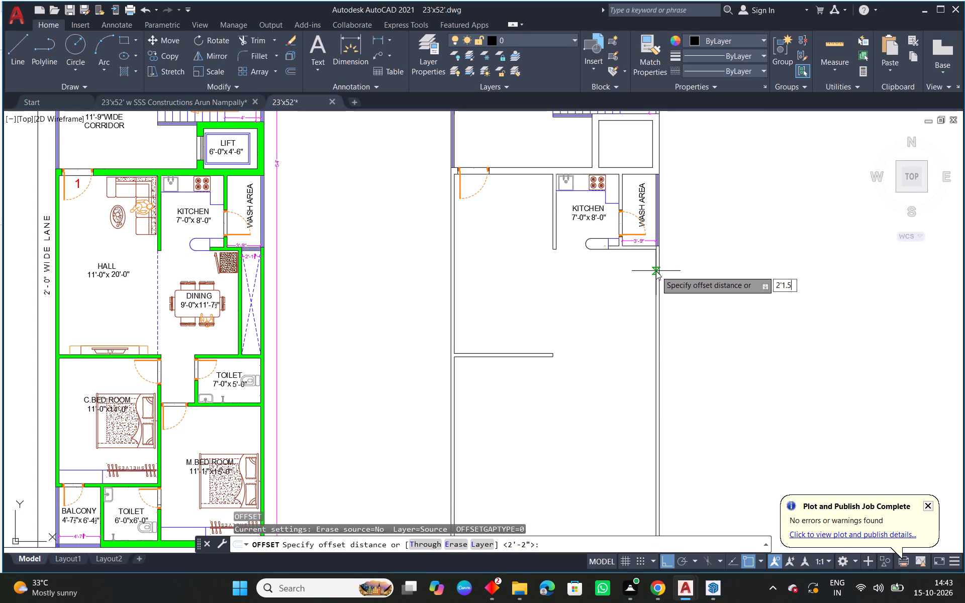
key(space)
click(656, 271)
click(643, 271)
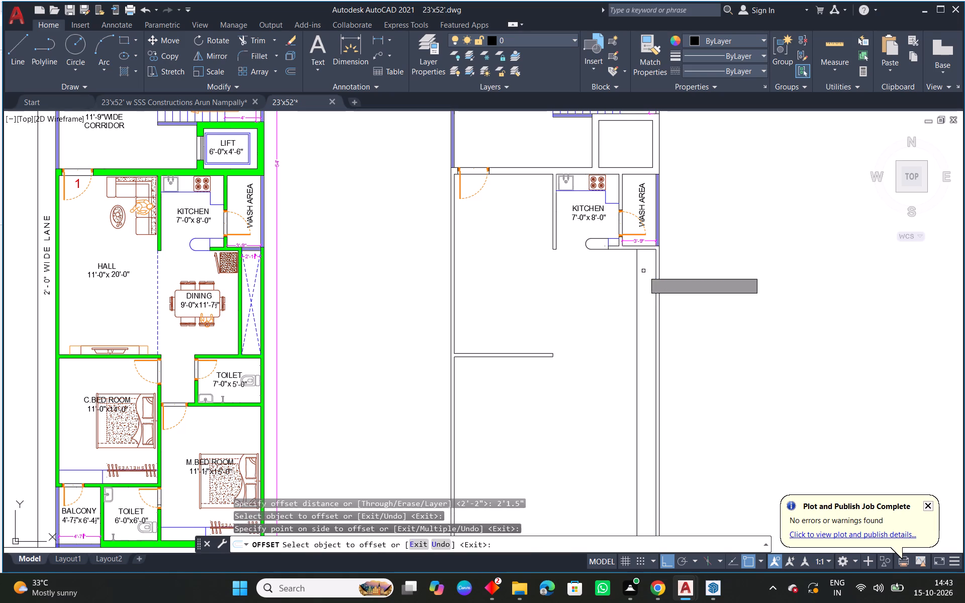
key(Escape)
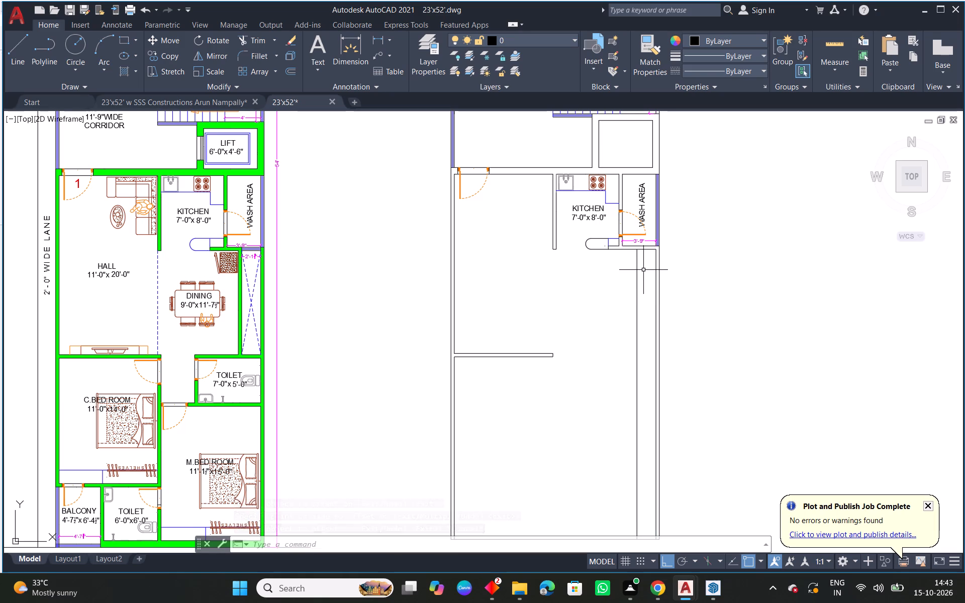
key(Escape)
Offset the new duct line 4.5" toward the dining area to form the duct wall's thickness.
text(o 4.5)
key(space)
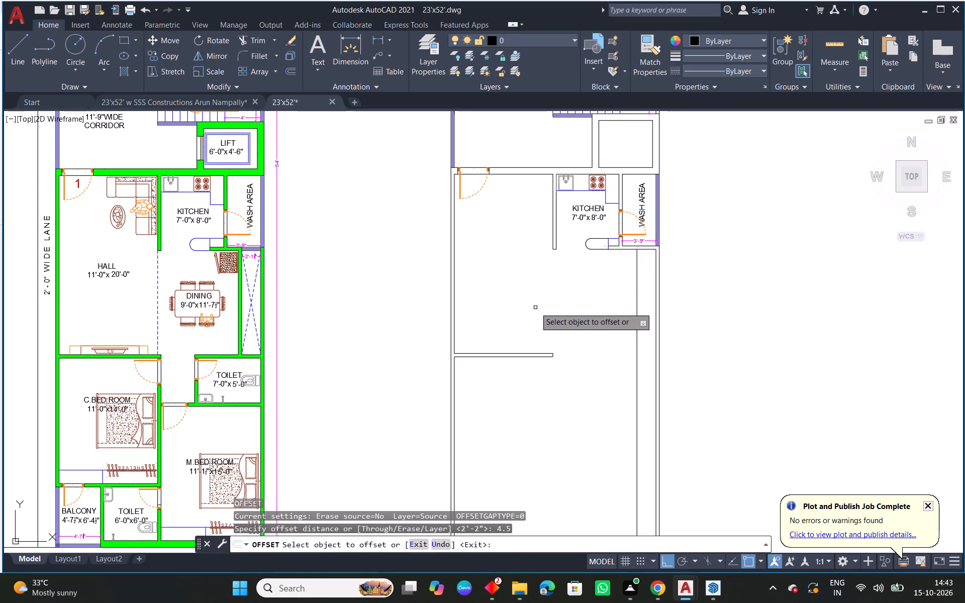
click(636, 289)
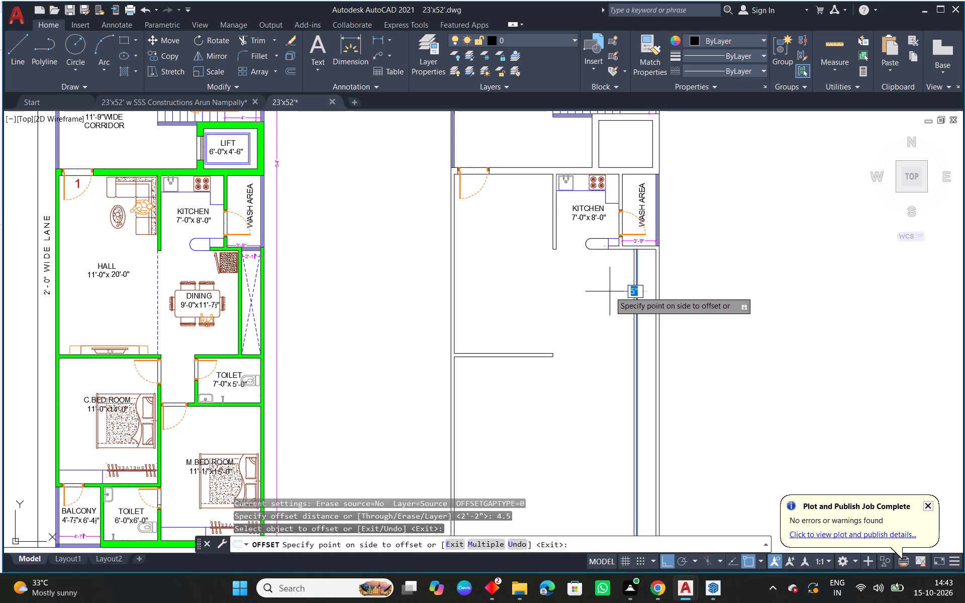
click(609, 291)
key(Escape)
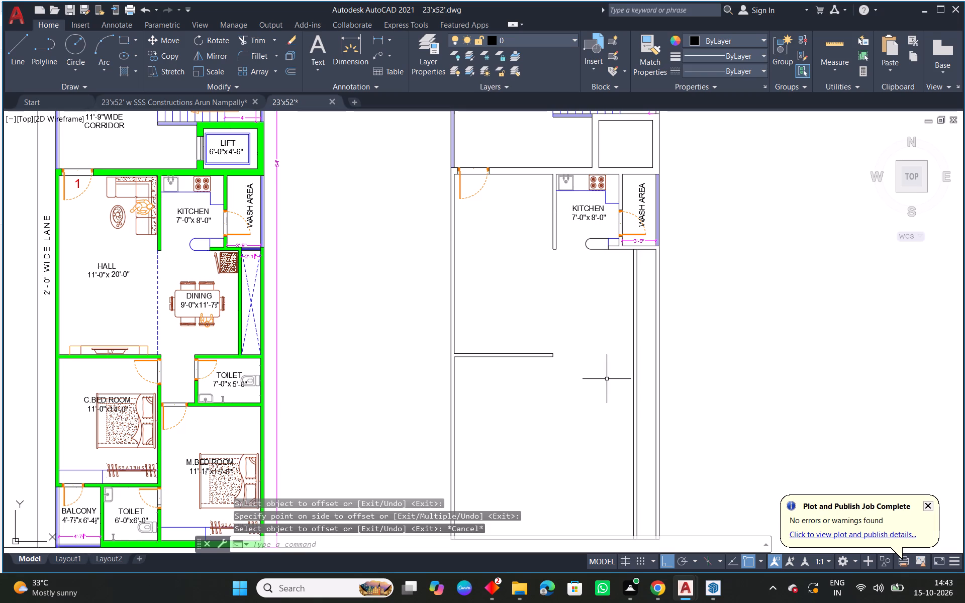
Extend both lines of the hall's lower wall across to the inner line of the right outer wall.
text(ex)
key(space)
drag(525, 385, 514, 315)
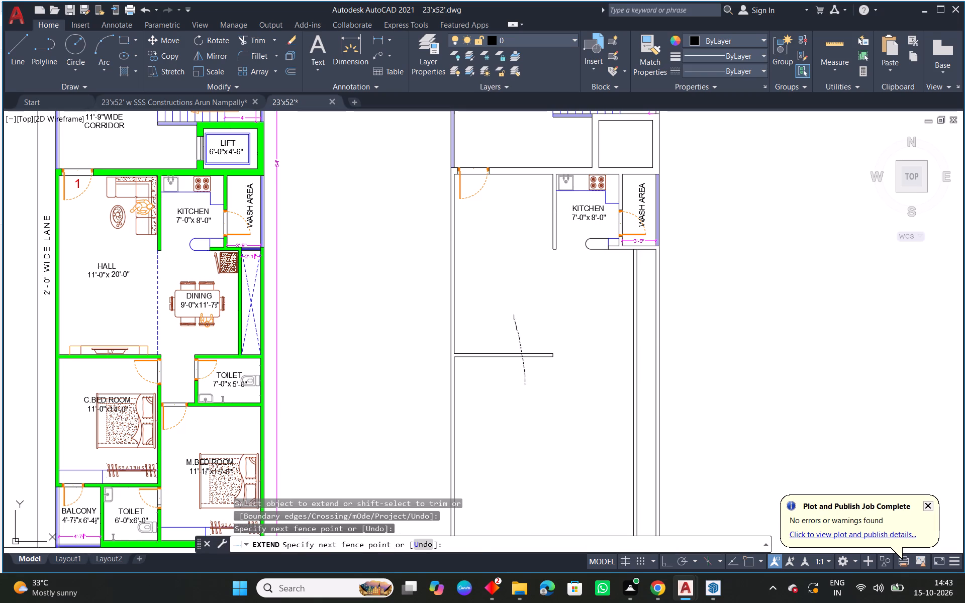
drag(599, 333, 598, 386)
drag(607, 394, 601, 328)
drag(601, 328, 599, 315)
key(Escape)
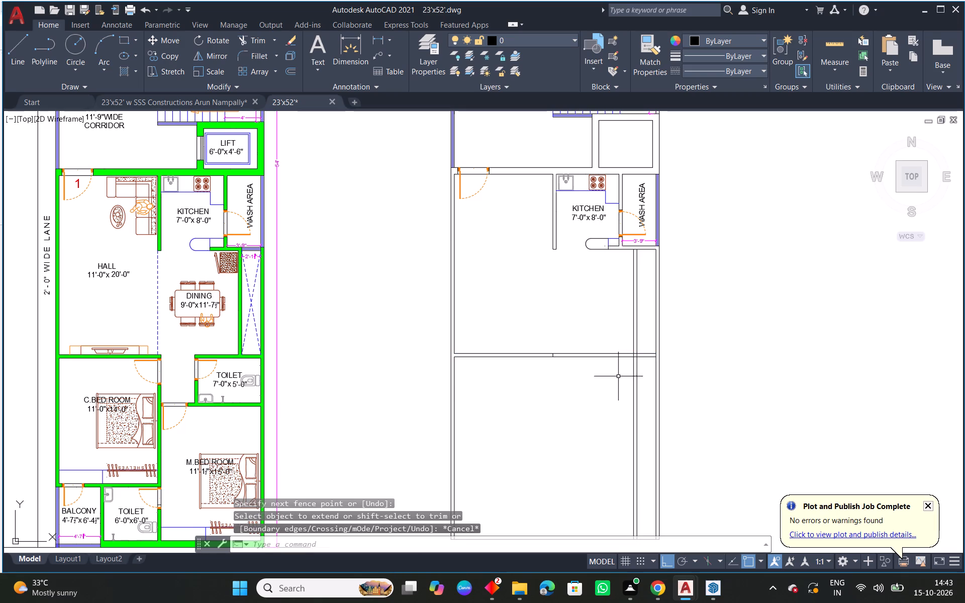
key(Escape)
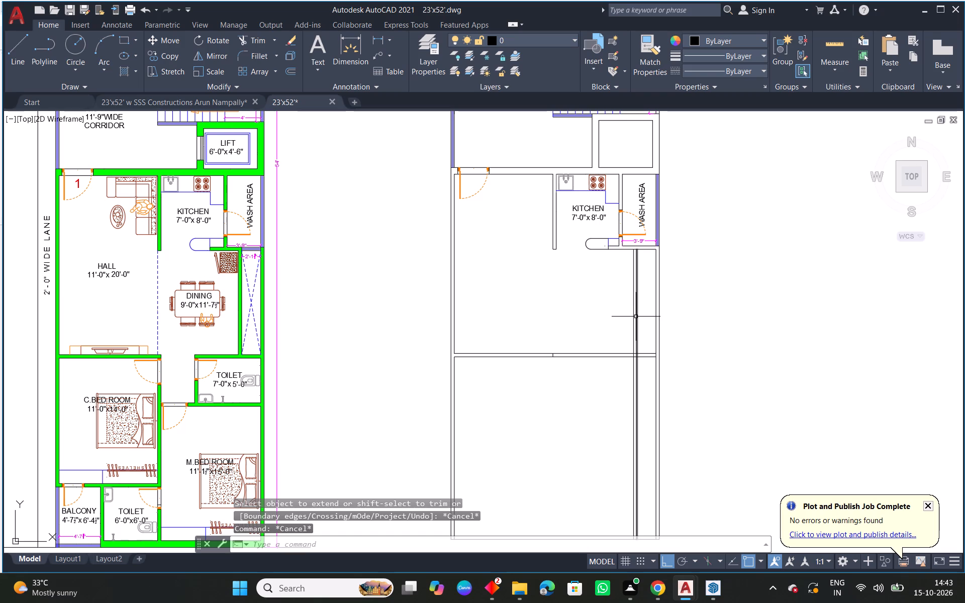
Draw two crossing diagonal lines between opposite corners of the duct below the wash area.
click(18, 49)
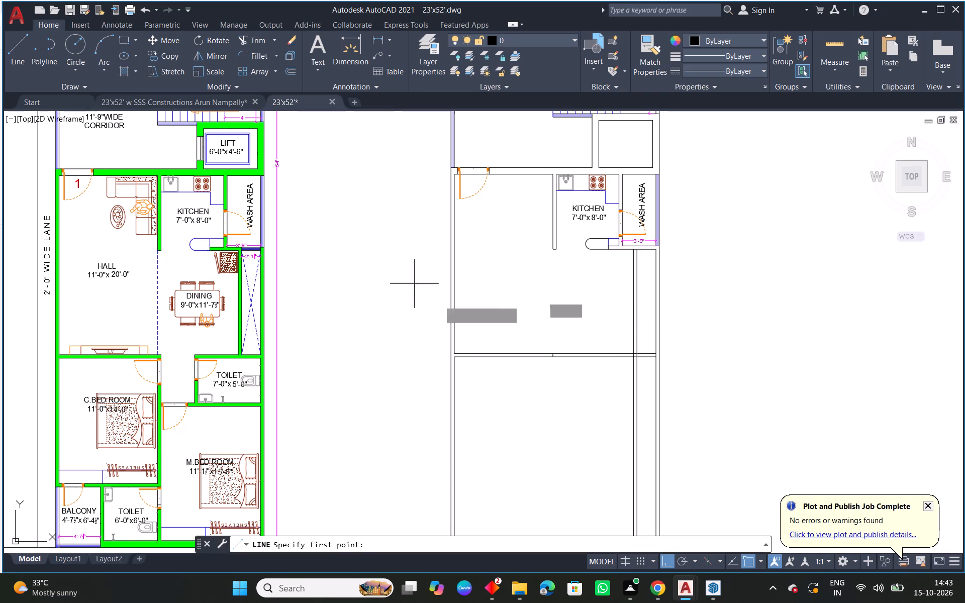
click(637, 251)
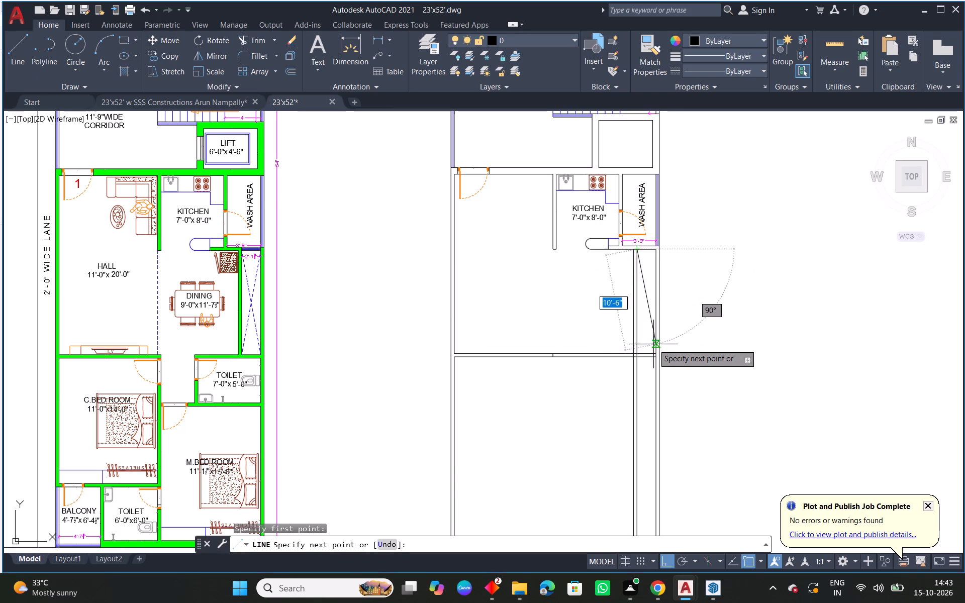
click(653, 353)
key(Escape)
scroll(649, 309, up, 1)
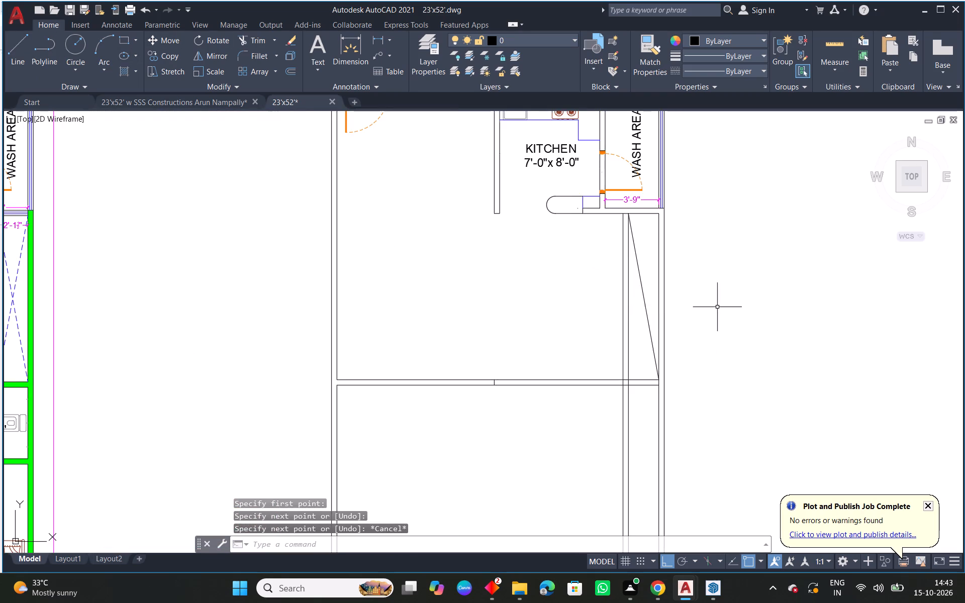
middle_drag(717, 307, 621, 279)
scroll(567, 335, up, 3)
scroll(610, 312, down, 2)
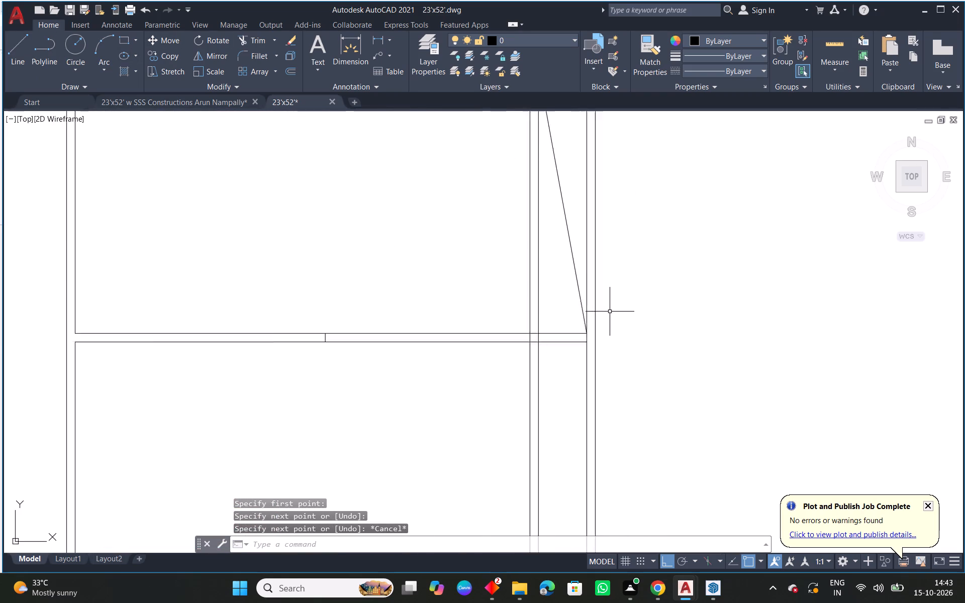
scroll(610, 312, down, 1)
middle_drag(669, 287, 632, 311)
right_click(619, 283)
click(656, 299)
click(660, 295)
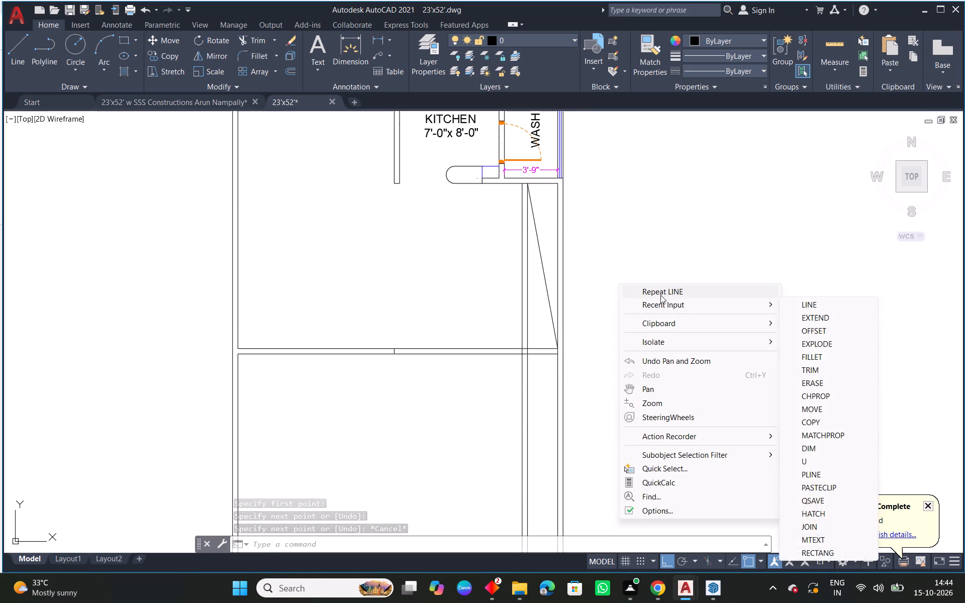
click(528, 349)
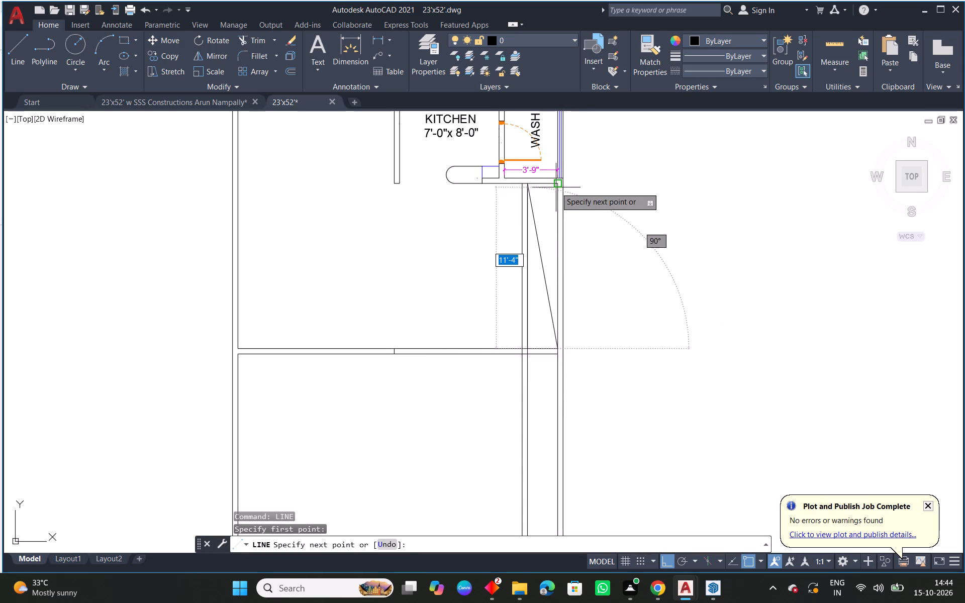
click(555, 187)
key(Escape)
Trim the duct wall lines below the hall's lower wall and the overlapping pieces where it meets the duct and right outer walls.
scroll(654, 290, down, 2)
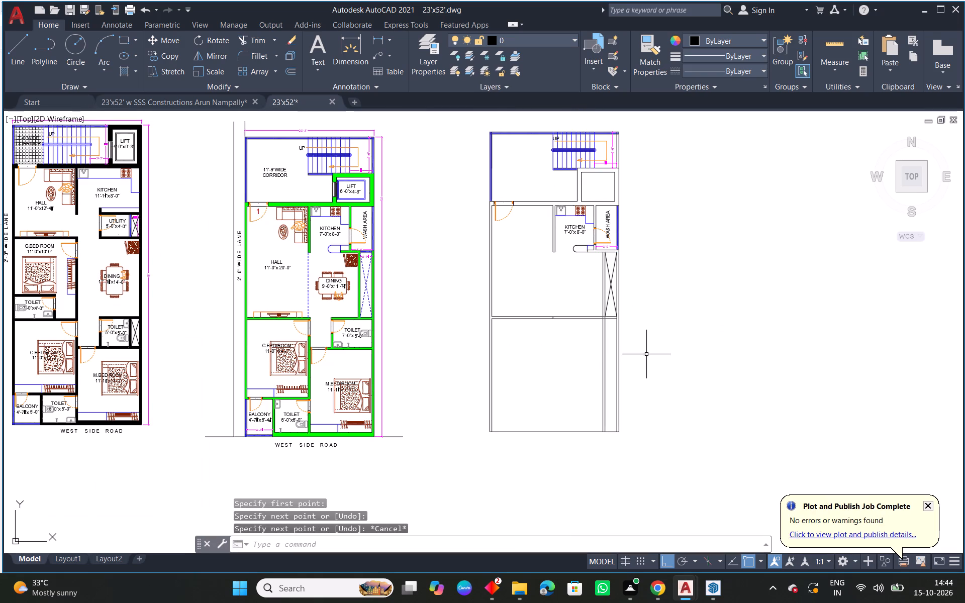
scroll(594, 363, up, 1)
scroll(613, 314, up, 1)
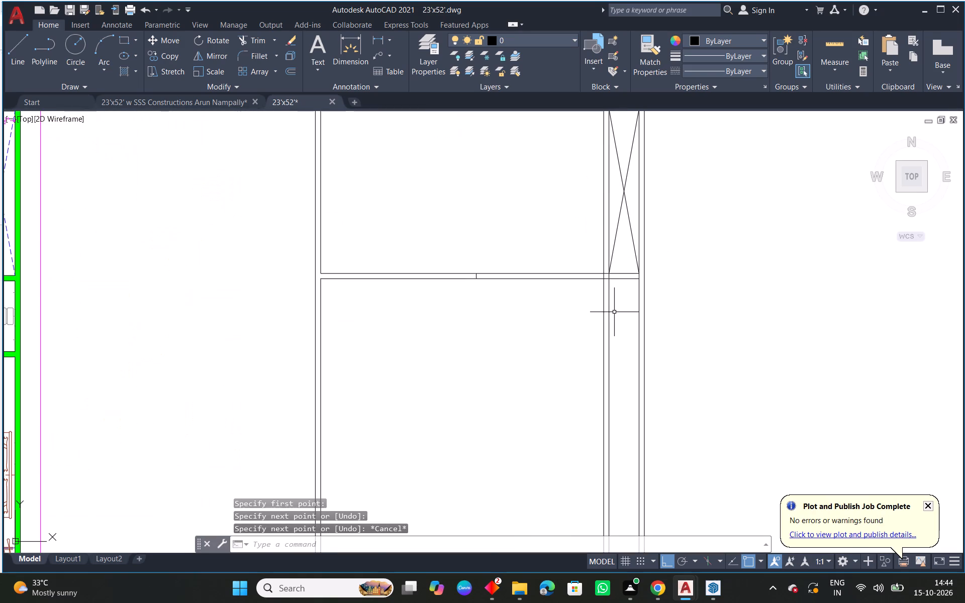
text(tr)
key(space)
key(space)
drag(614, 312, 583, 304)
drag(594, 304, 595, 304)
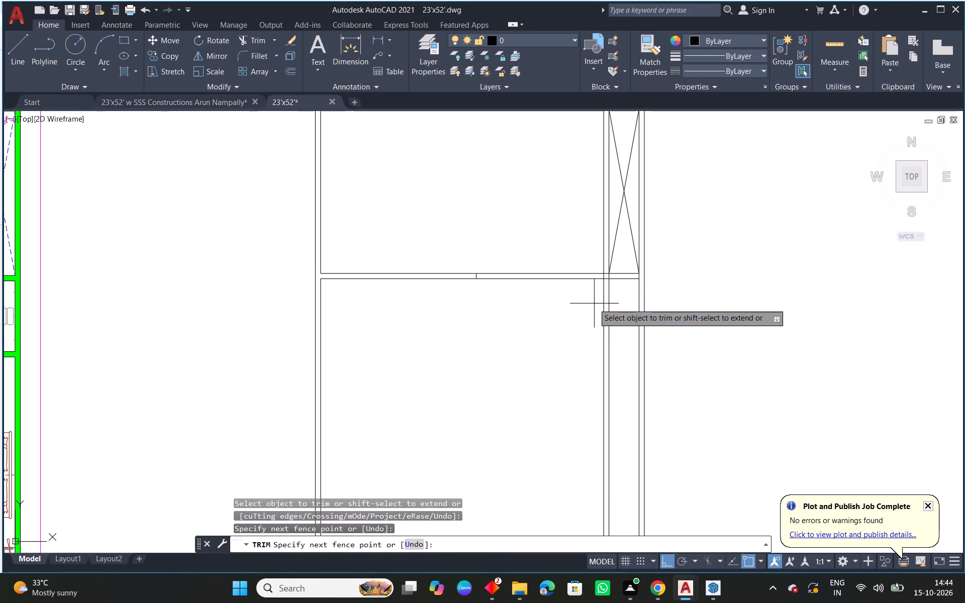
drag(595, 304, 622, 300)
scroll(608, 272, up, 3)
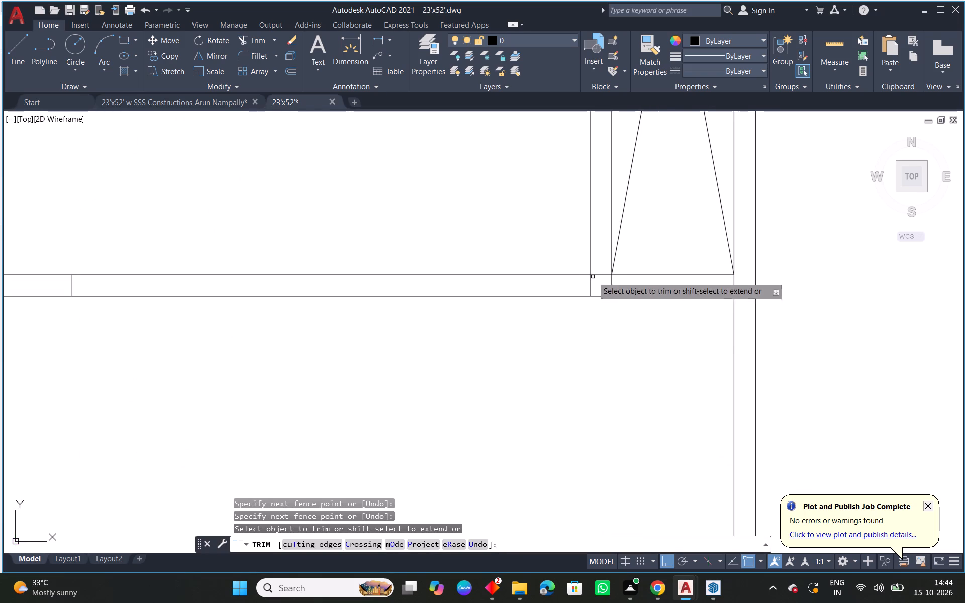
click(612, 283)
click(599, 274)
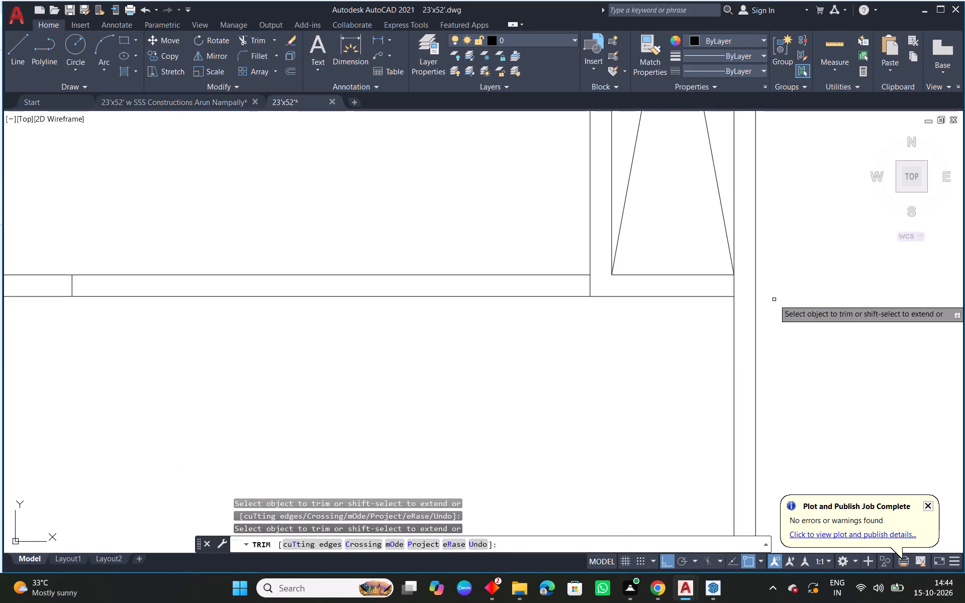
click(735, 285)
key(Escape)
scroll(645, 321, down, 2)
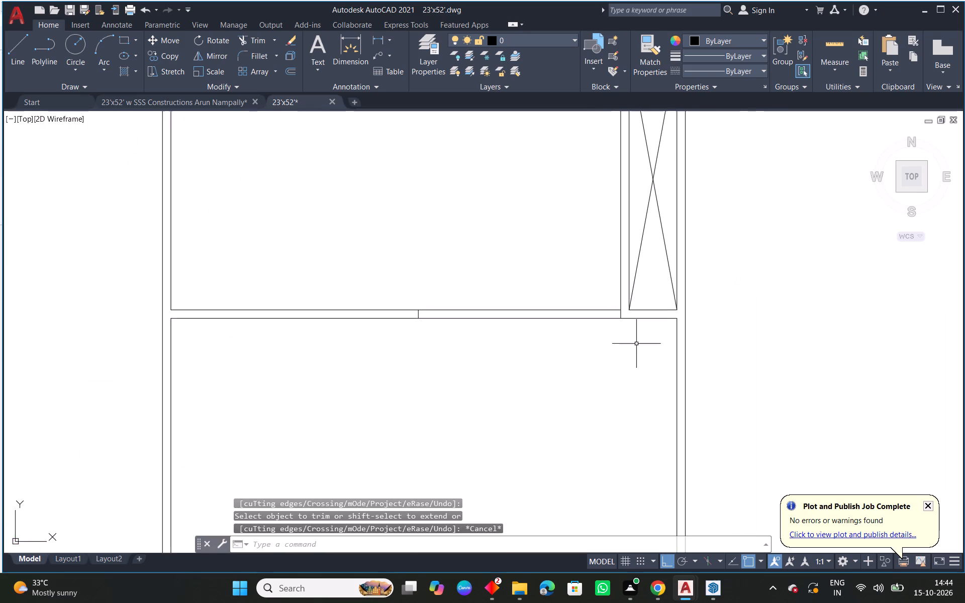
Trim the wash area wall's lower line between the two duct wall lines to open the junction.
middle_drag(598, 255, 607, 380)
scroll(640, 173, up, 2)
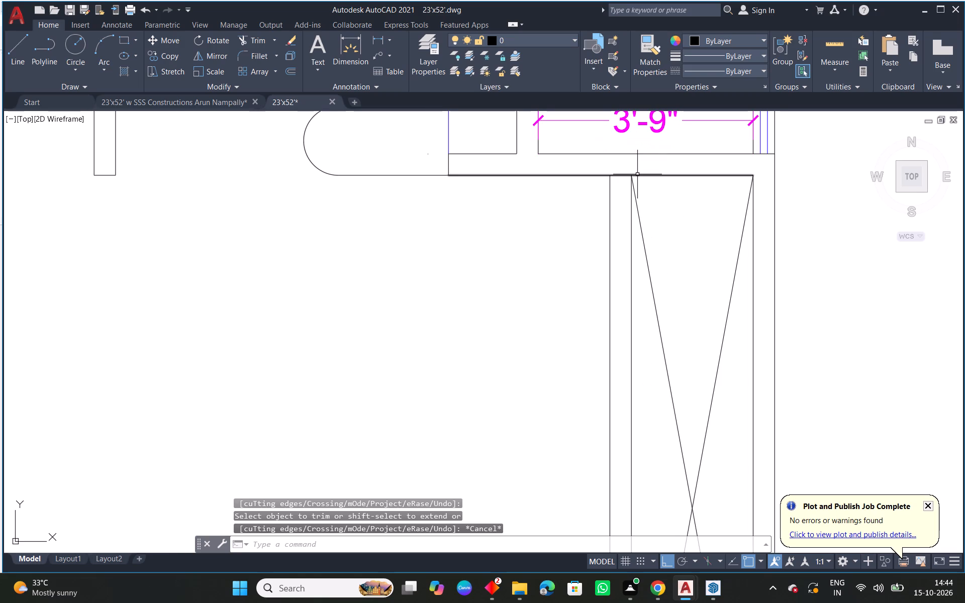
text(tr)
key(space)
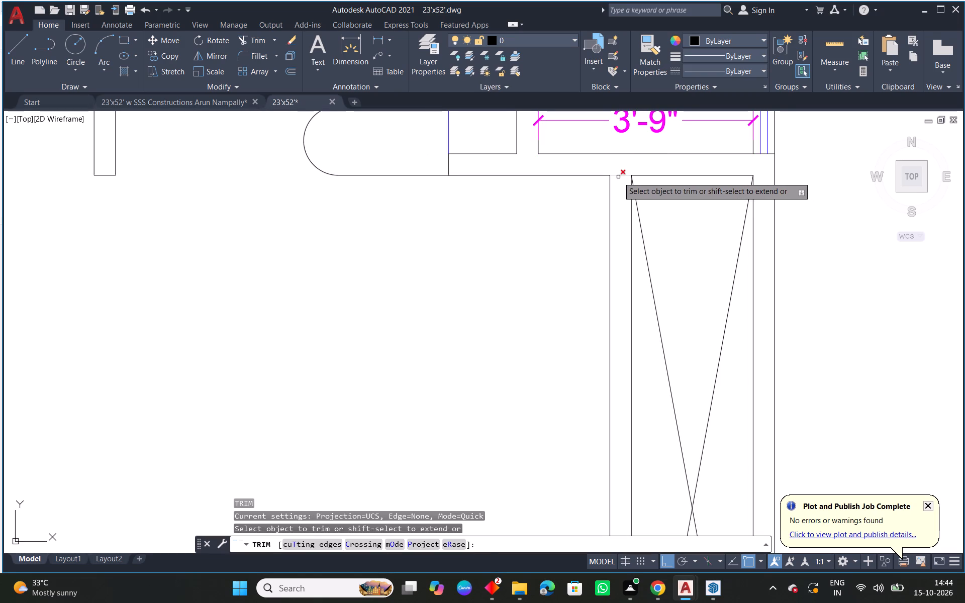
click(618, 177)
key(Escape)
Trim both extended hall lower wall lines between the hall wall's end and the duct wall.
scroll(655, 241, down, 3)
middle_drag(736, 328, 761, 315)
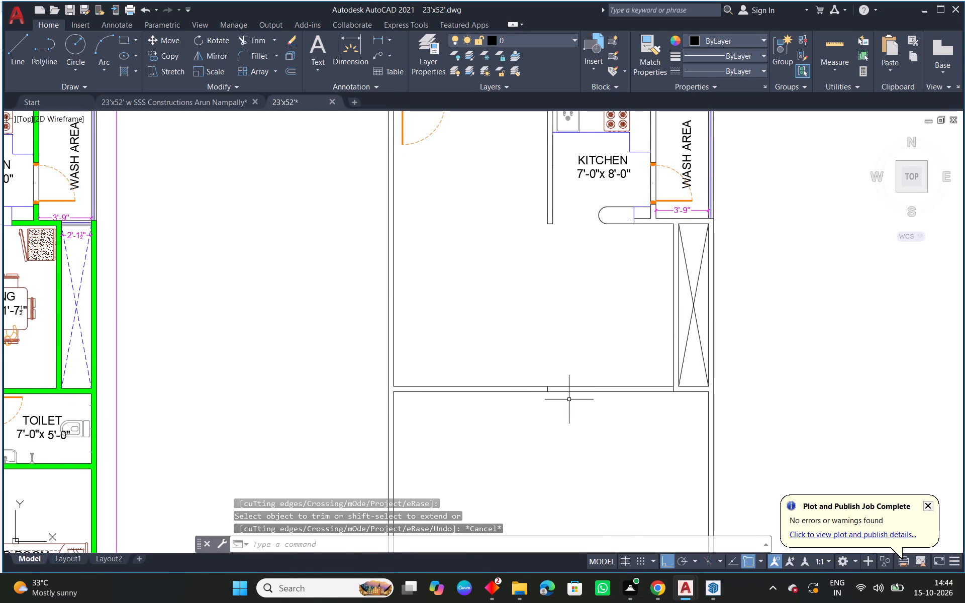
text(tr)
key(space)
key(space)
drag(587, 409, 587, 329)
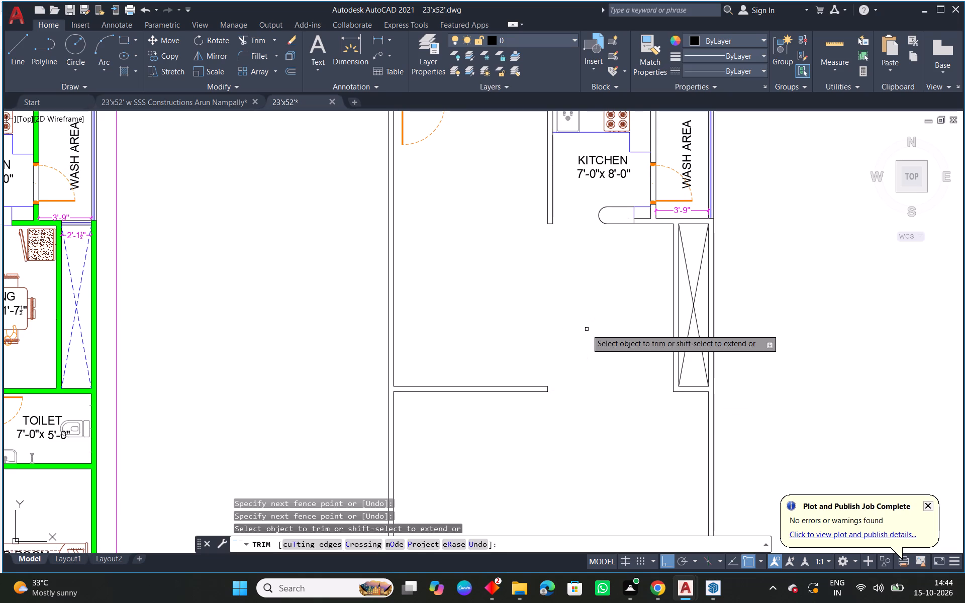
key(Escape)
Dimension the duct's inside width near its upper end.
middle_drag(679, 342, 610, 367)
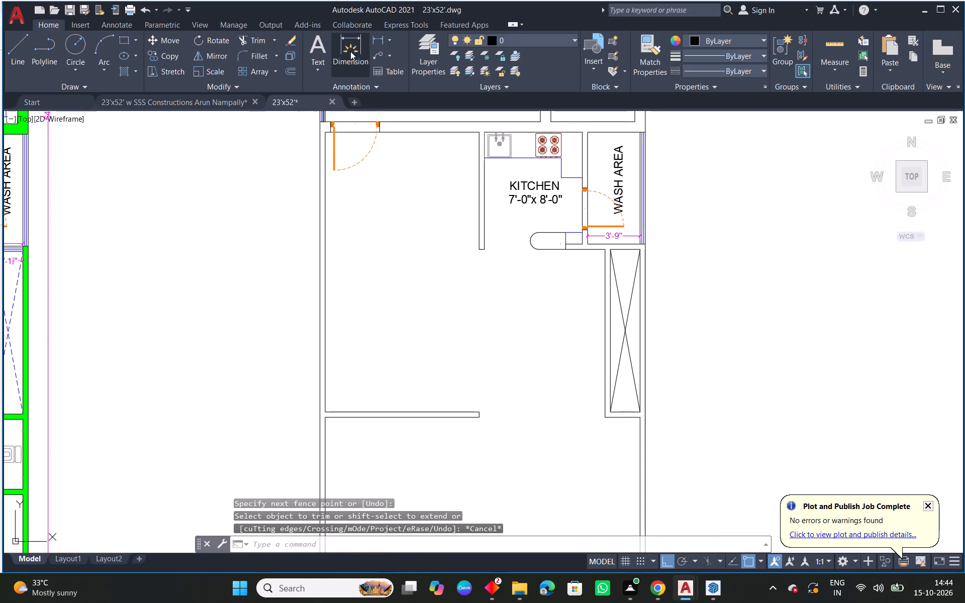
click(350, 51)
scroll(596, 280, down, 2)
scroll(339, 240, up, 2)
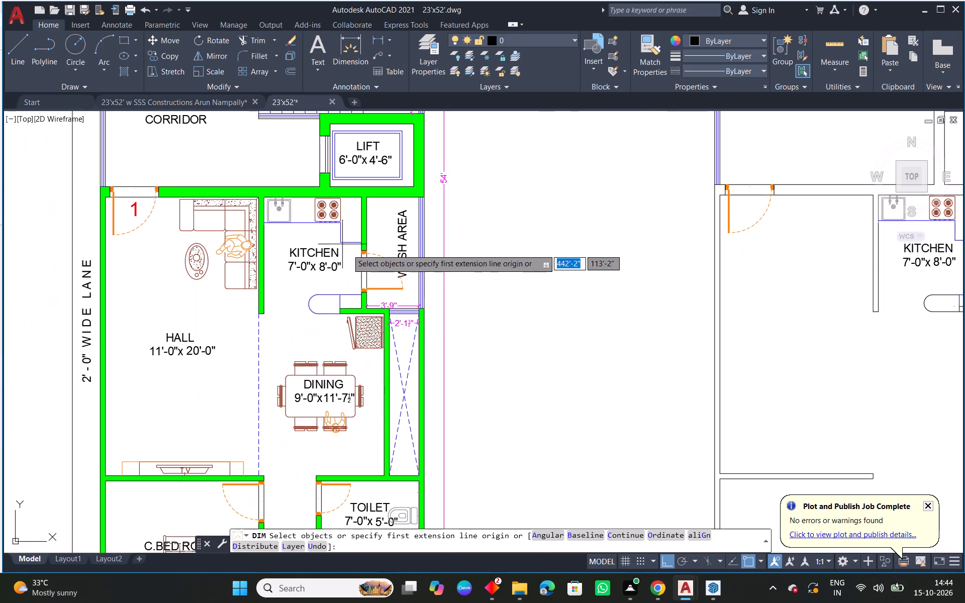
middle_drag(764, 348, 362, 327)
scroll(613, 287, up, 2)
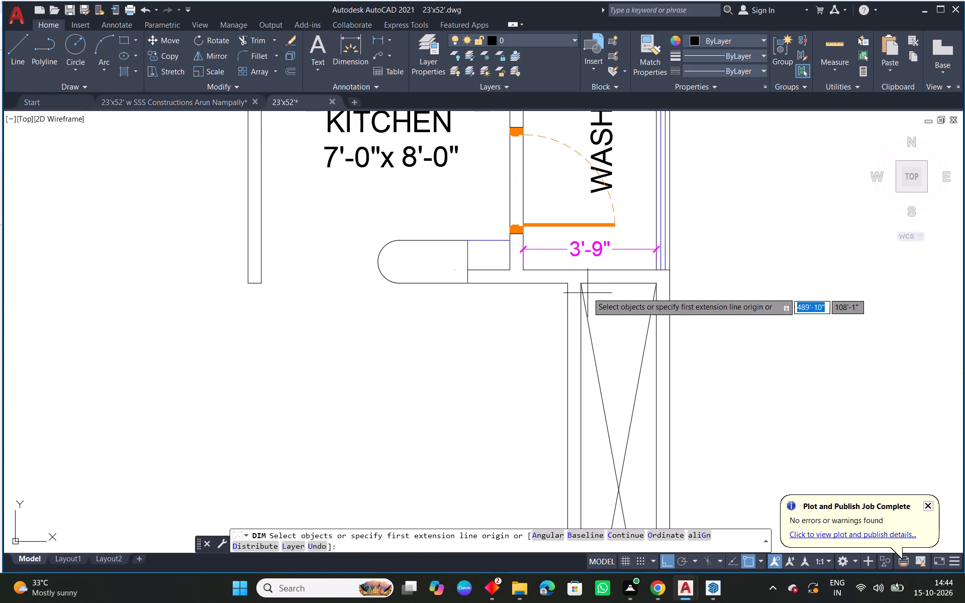
click(582, 283)
click(657, 283)
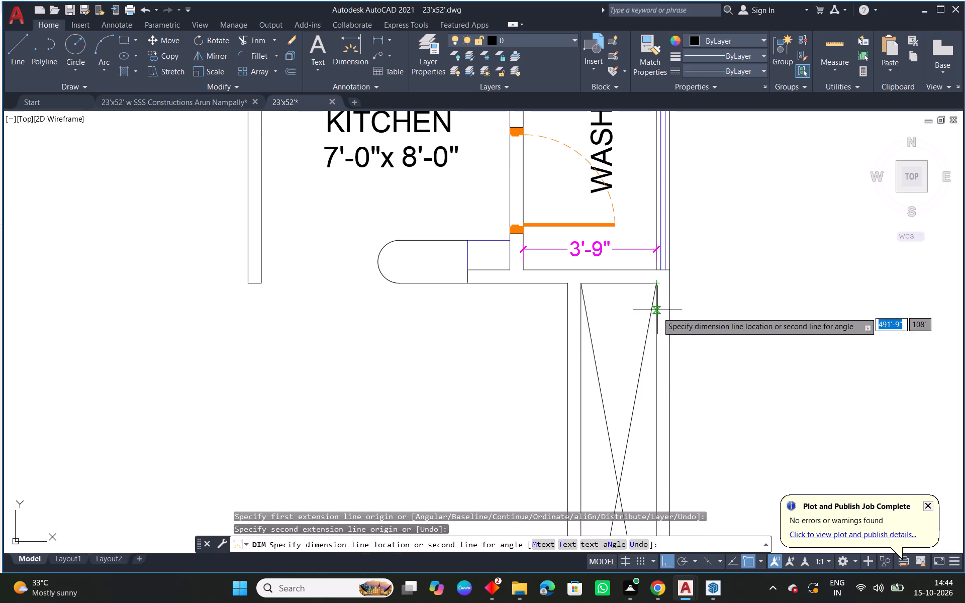
click(657, 352)
key(Escape)
Match the duct width dimension's properties to the wash area's 3'-9" dimension.
scroll(603, 351, down, 2)
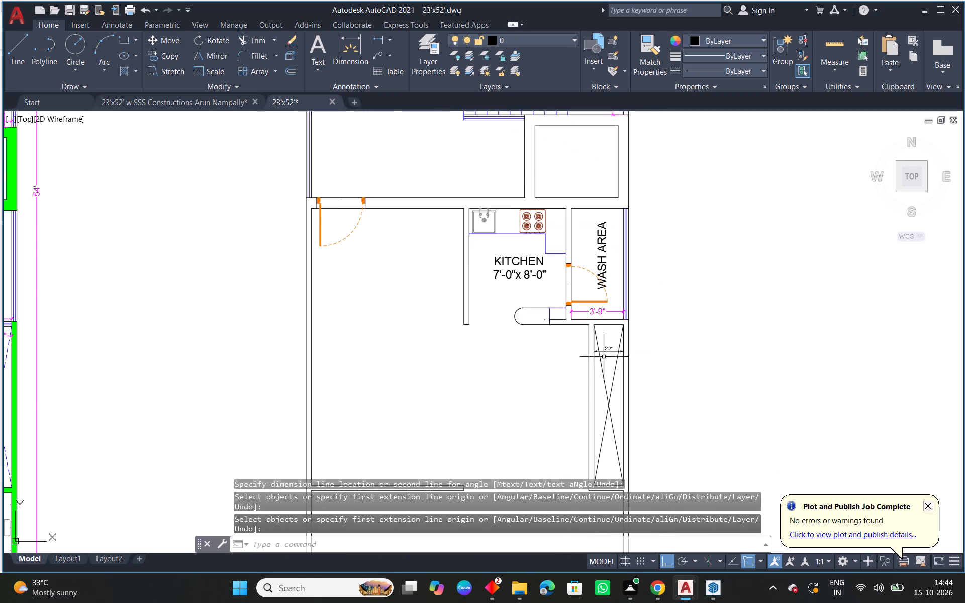
middle_drag(607, 361, 628, 347)
text(ma)
key(space)
scroll(620, 302, up, 2)
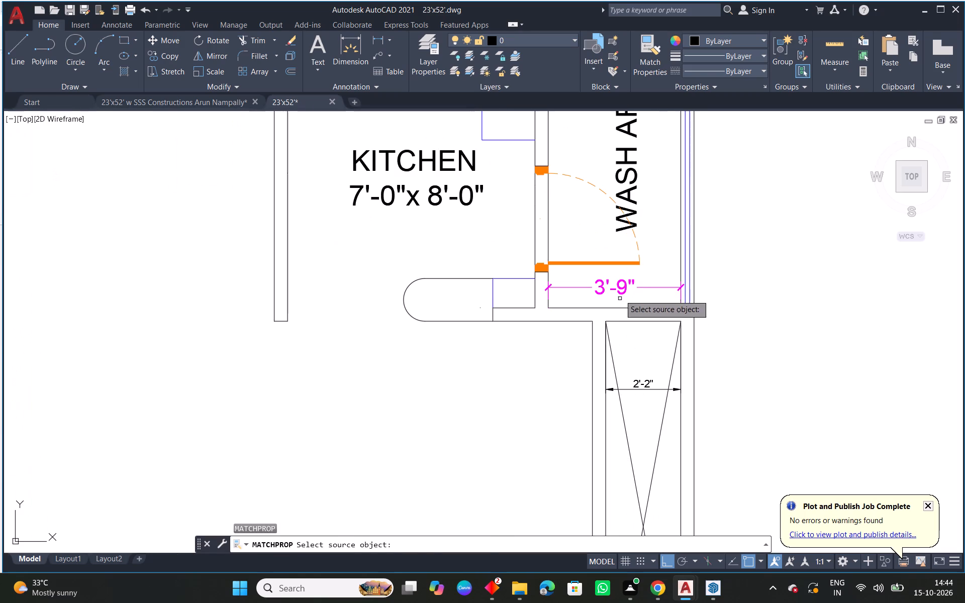
click(621, 284)
scroll(653, 389, up, 1)
click(651, 389)
key(Escape)
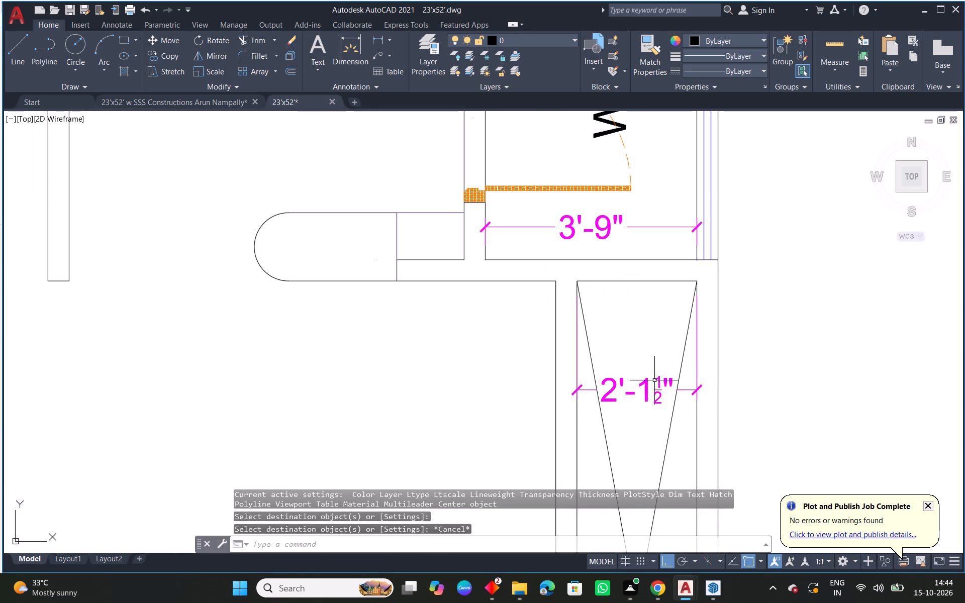
Draw the hall–dining boundary line from the hall wall's lower end down to the end of the hall's lower wall.
scroll(657, 358, down, 2)
middle_drag(725, 433, 732, 264)
scroll(732, 264, down, 1)
middle_drag(458, 307, 566, 280)
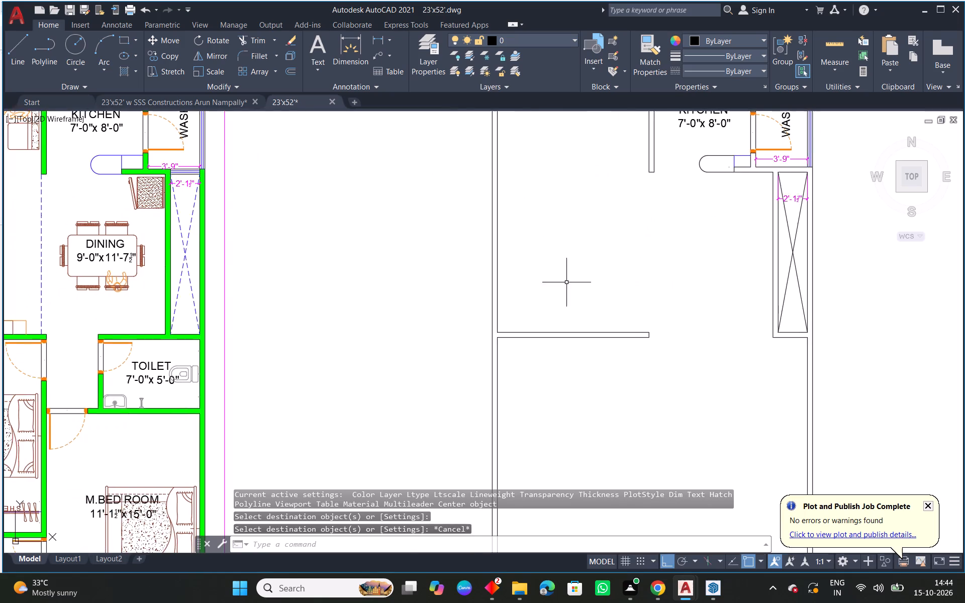
scroll(566, 286, down, 1)
scroll(599, 285, up, 1)
text(l)
key(space)
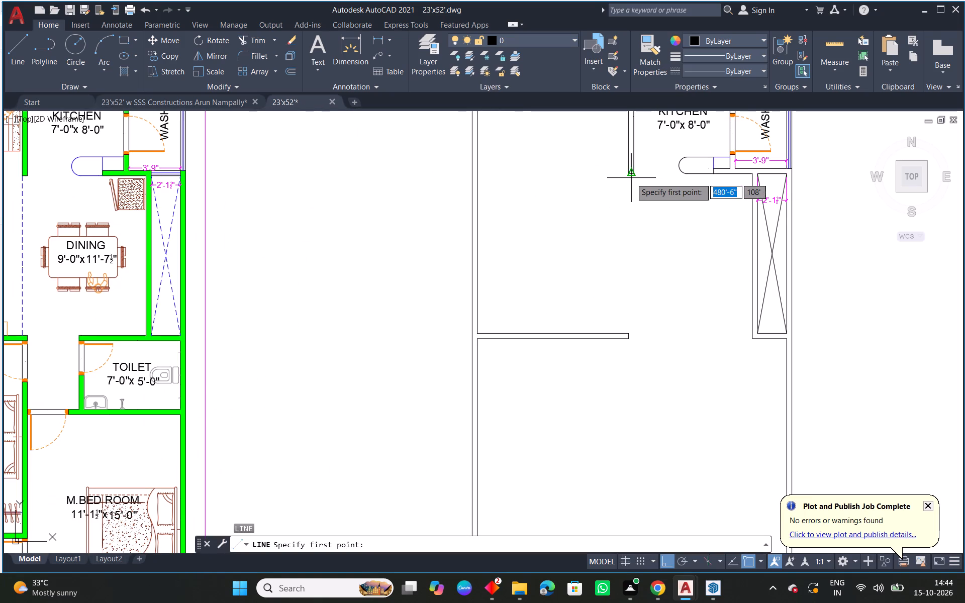
click(629, 177)
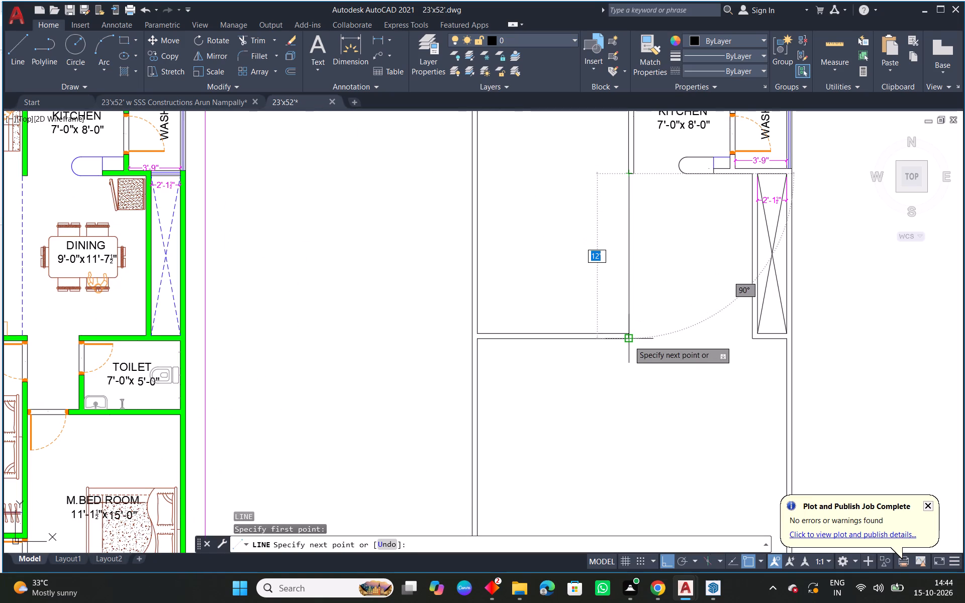
click(629, 341)
key(Escape)
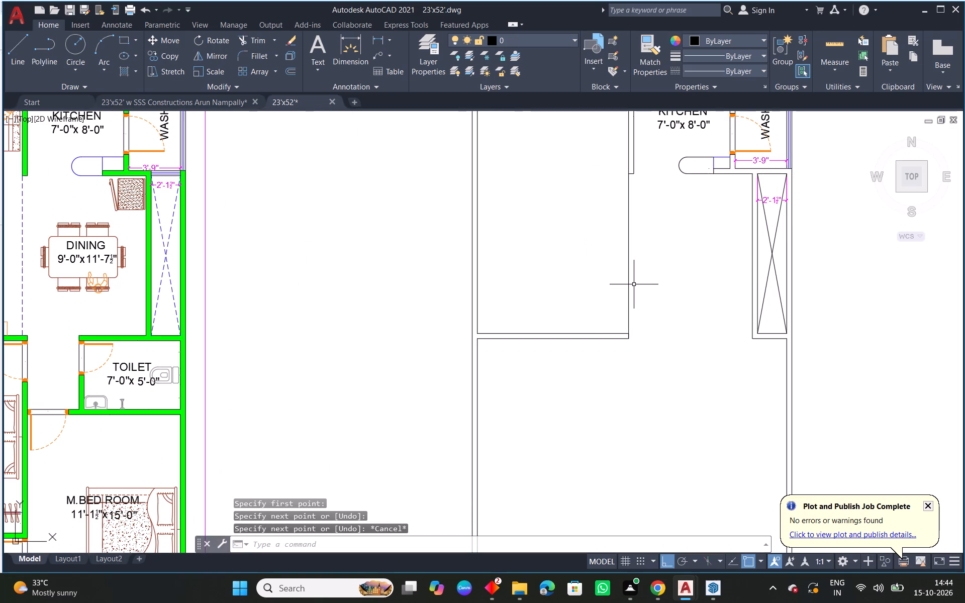
Match the new hall–dining boundary line and both duct diagonals to the original plan's dashed blue duct diagonal.
text(ma)
key(space)
middle_drag(335, 306, 464, 302)
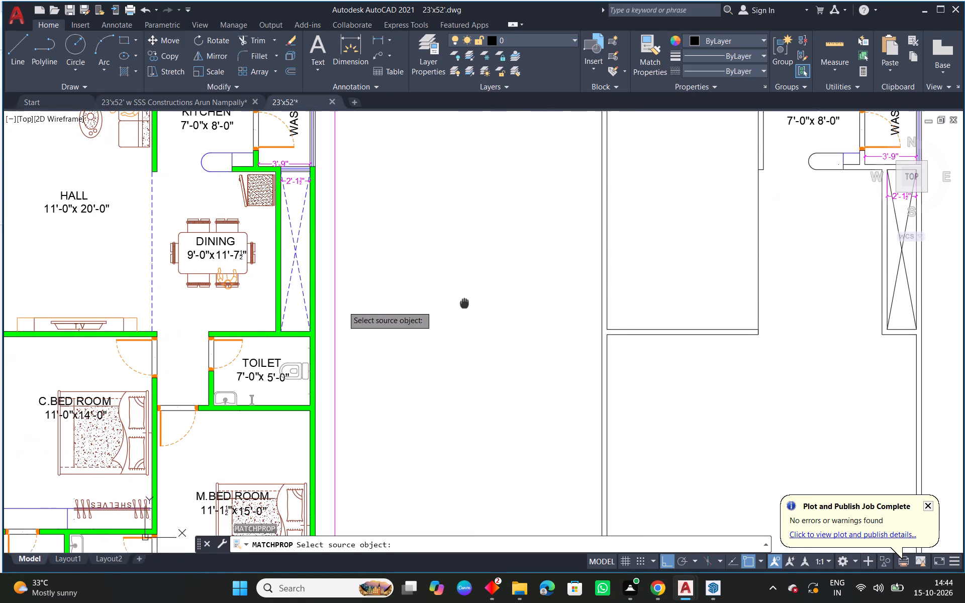
middle_drag(464, 302, 468, 302)
click(299, 253)
middle_drag(867, 318, 738, 318)
click(662, 267)
click(609, 265)
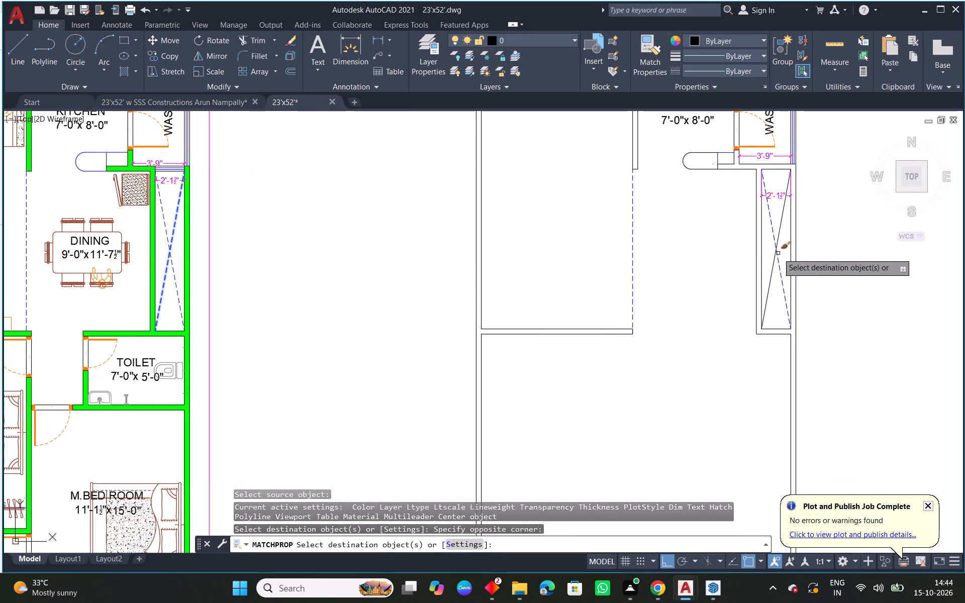
click(778, 253)
click(771, 268)
key(Escape)
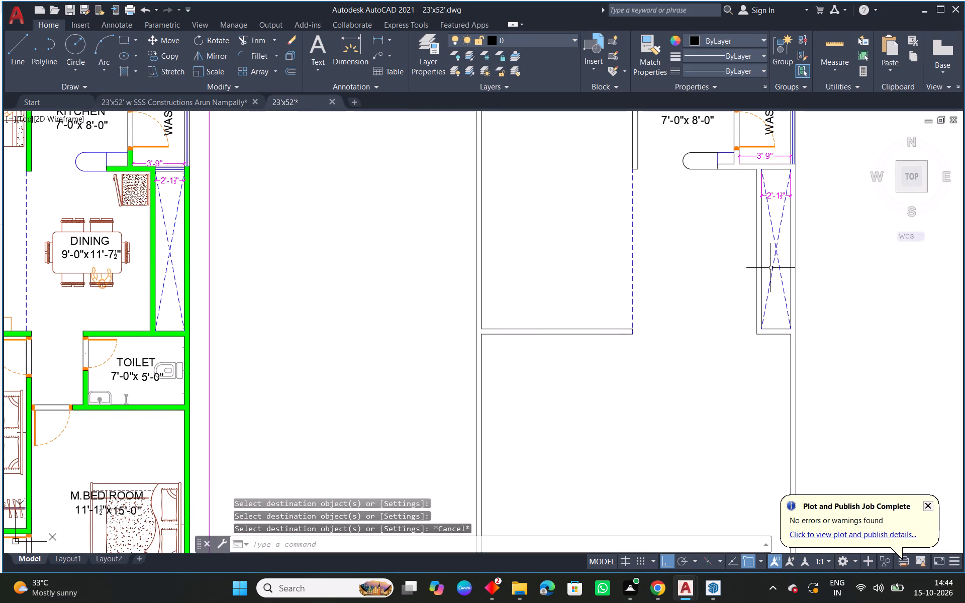
Copy the refrigerator block from the original dining area to the new plan's duct wall, with Ortho off.
middle_drag(342, 283, 381, 294)
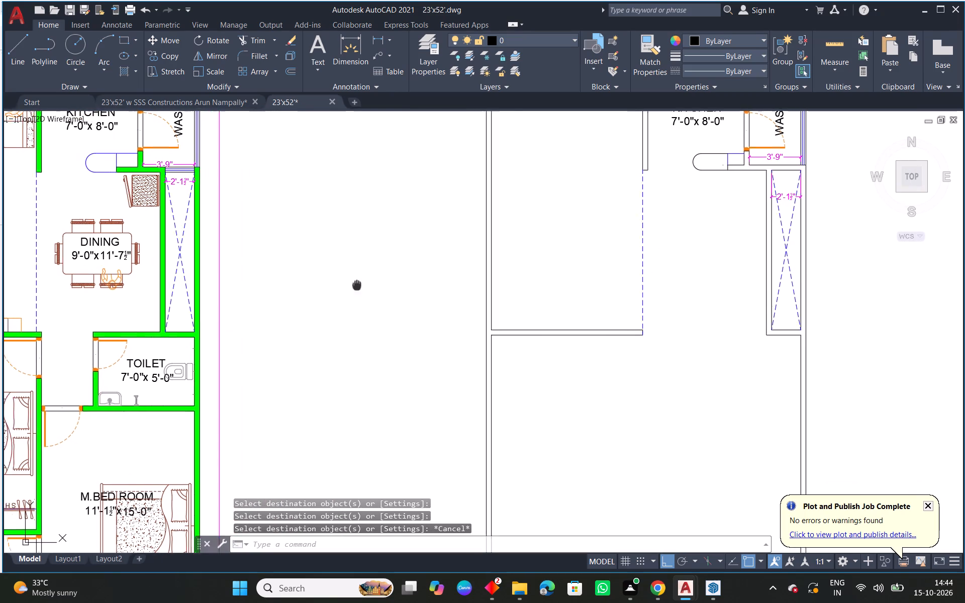
middle_drag(381, 294, 452, 331)
middle_drag(443, 331, 367, 336)
click(177, 247)
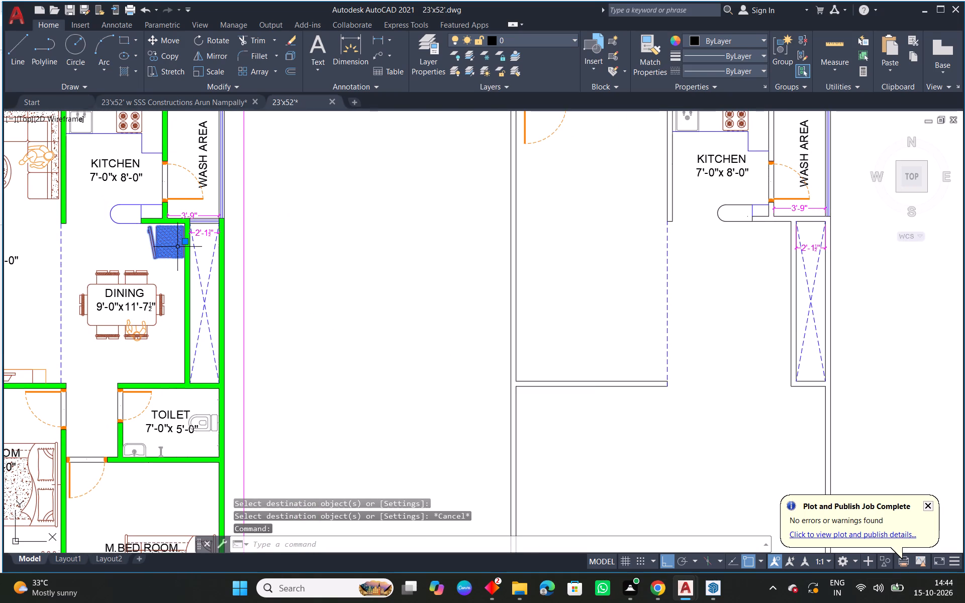
text(co)
key(space)
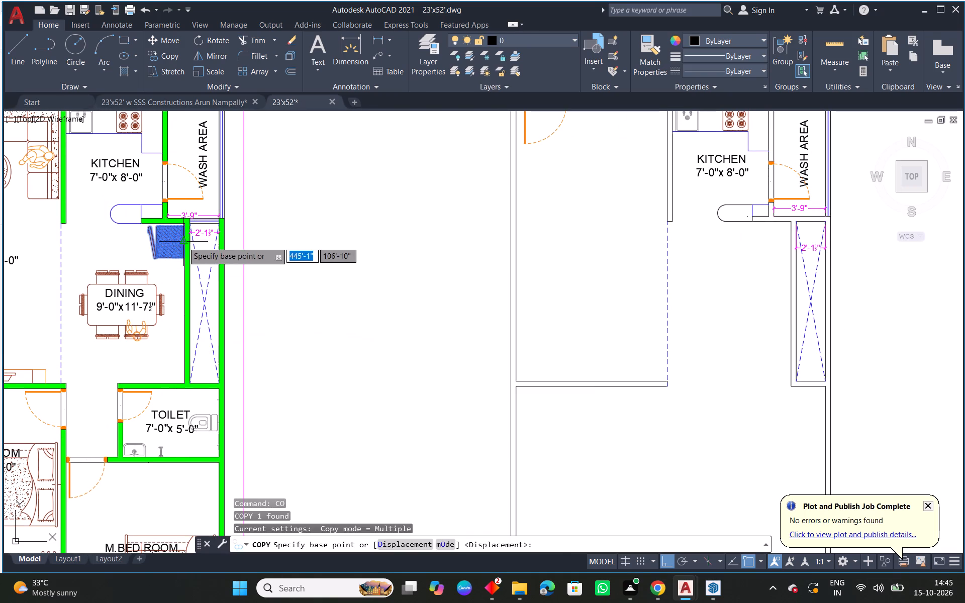
click(183, 242)
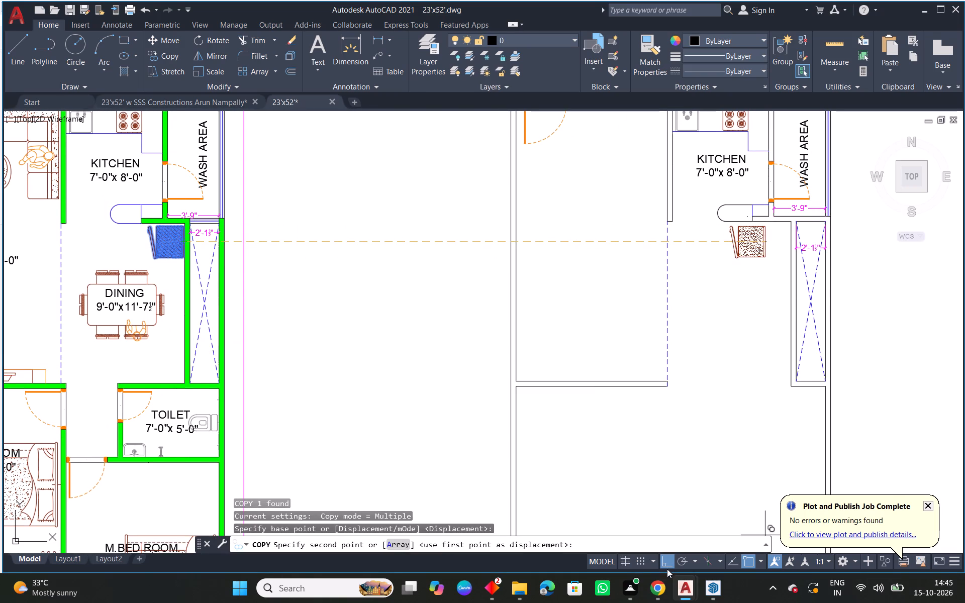
click(667, 565)
scroll(774, 241, up, 2)
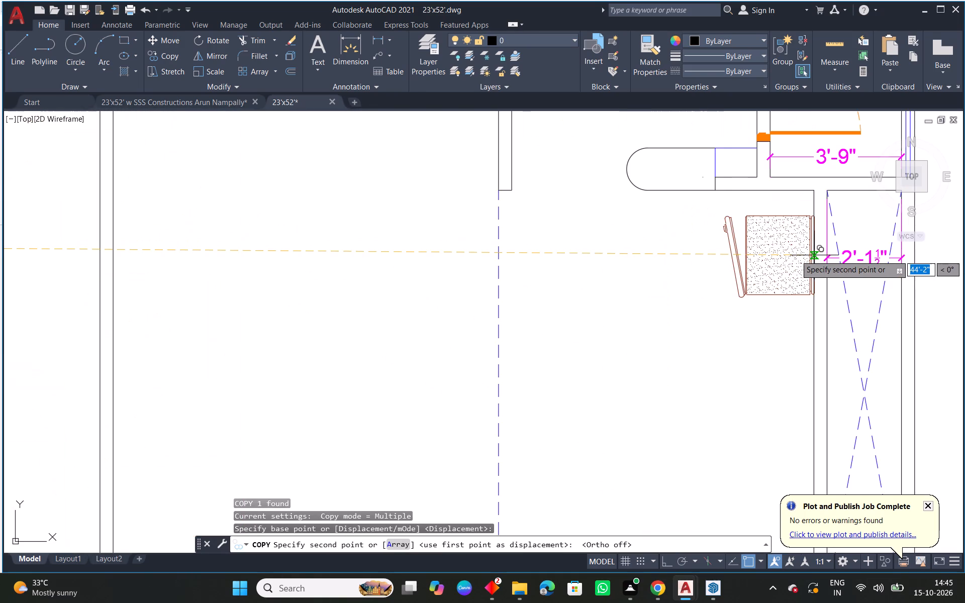
click(810, 253)
key(Escape)
Move the copied refrigerator by its grip so its back point sits on the duct wall line.
click(786, 269)
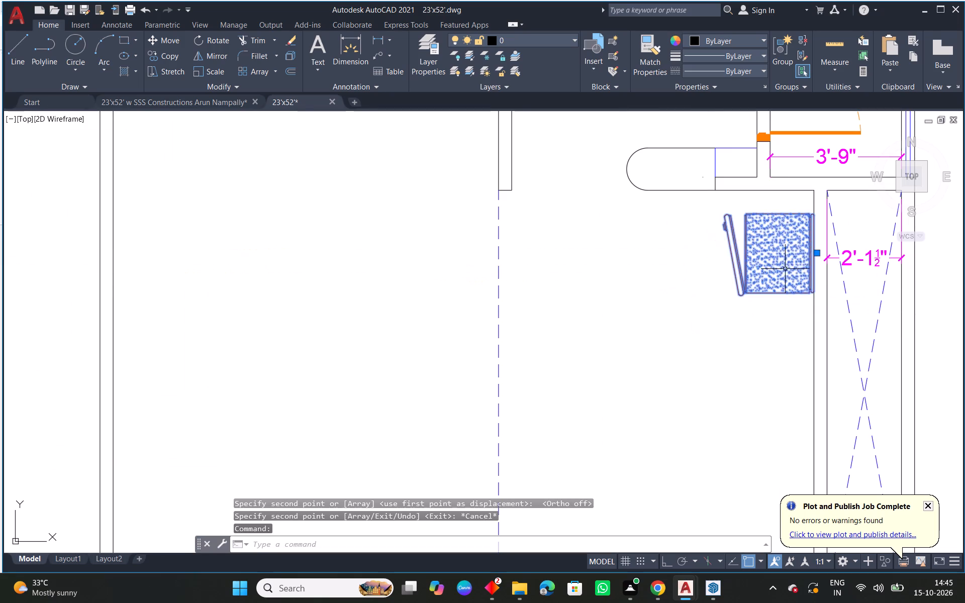
scroll(812, 249, up, 3)
click(824, 267)
click(809, 267)
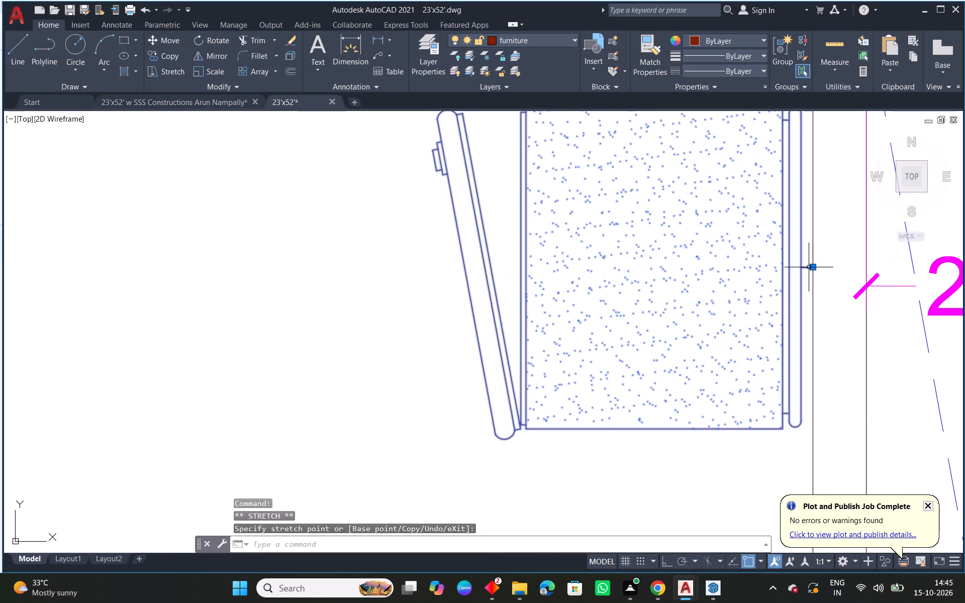
key(Escape)
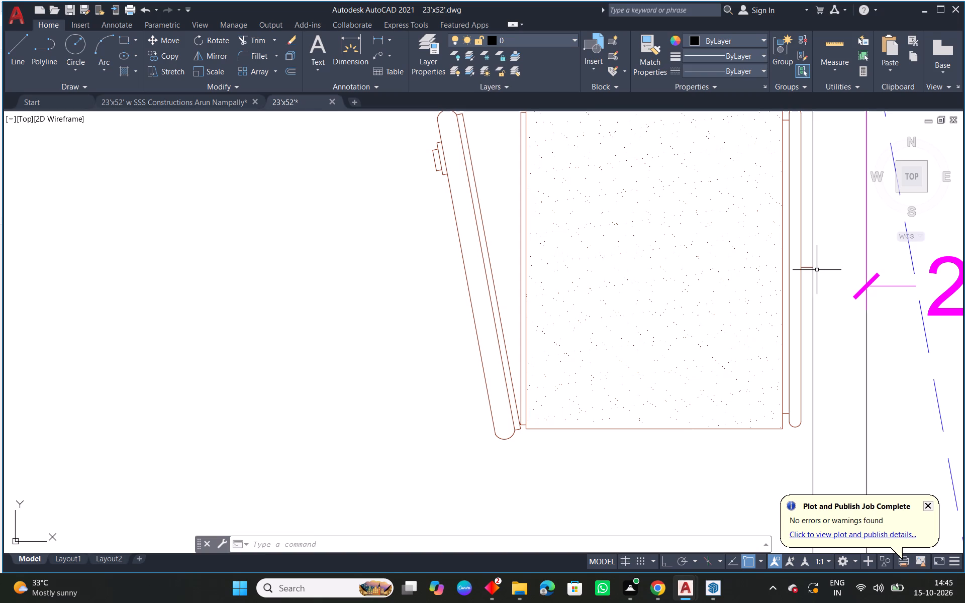
Copy the dining table set with its DINING label and size text into the new plan's dining area.
scroll(689, 252, down, 4)
middle_drag(534, 365, 624, 333)
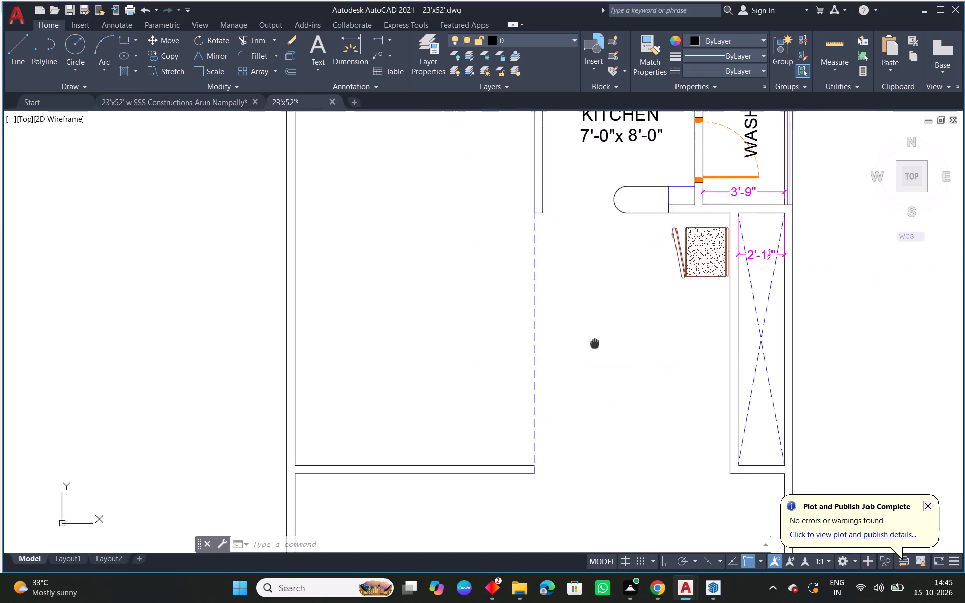
middle_drag(624, 333, 648, 322)
scroll(648, 322, down, 1)
middle_drag(578, 373, 657, 333)
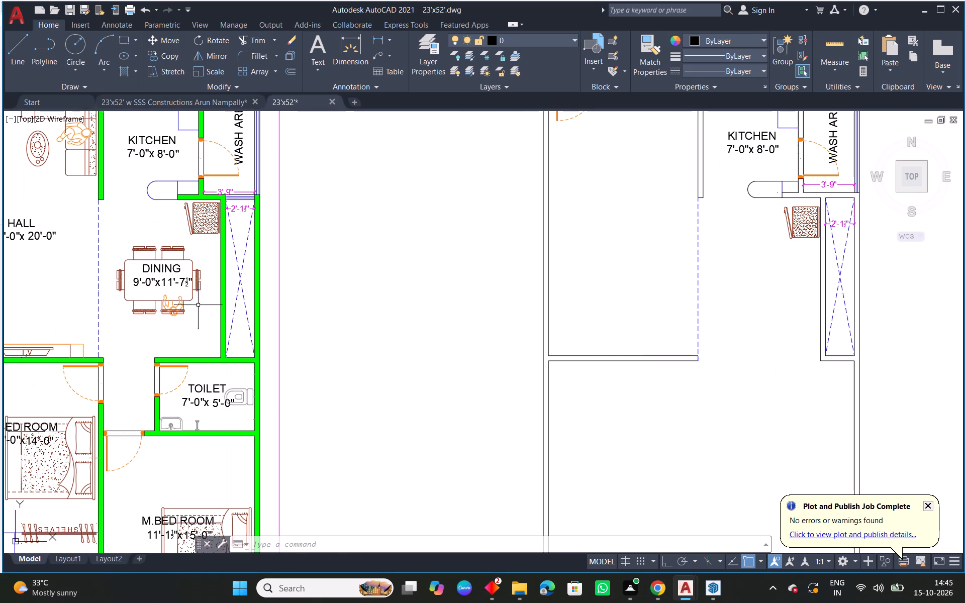
click(199, 313)
click(119, 248)
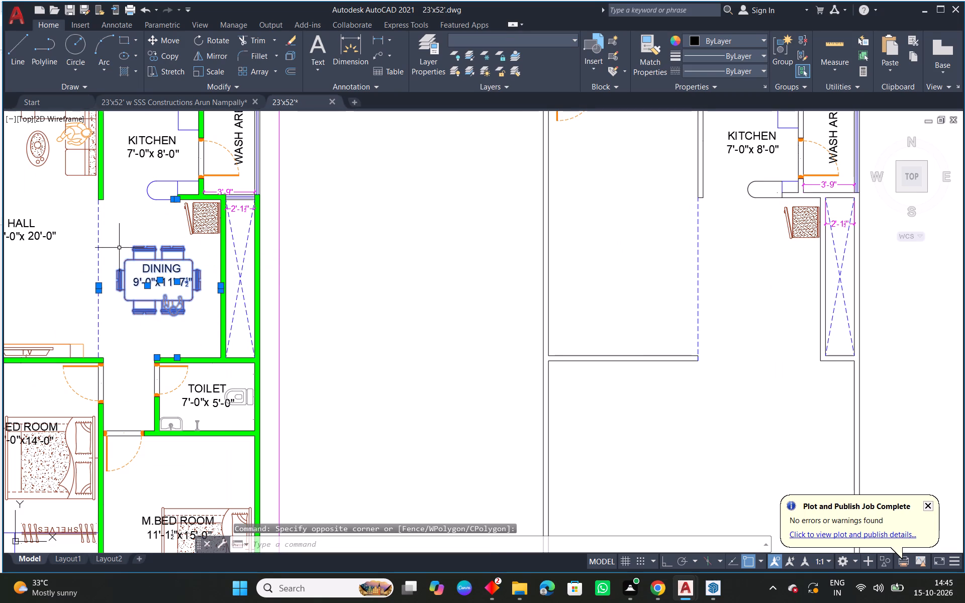
text(co)
key(space)
click(131, 263)
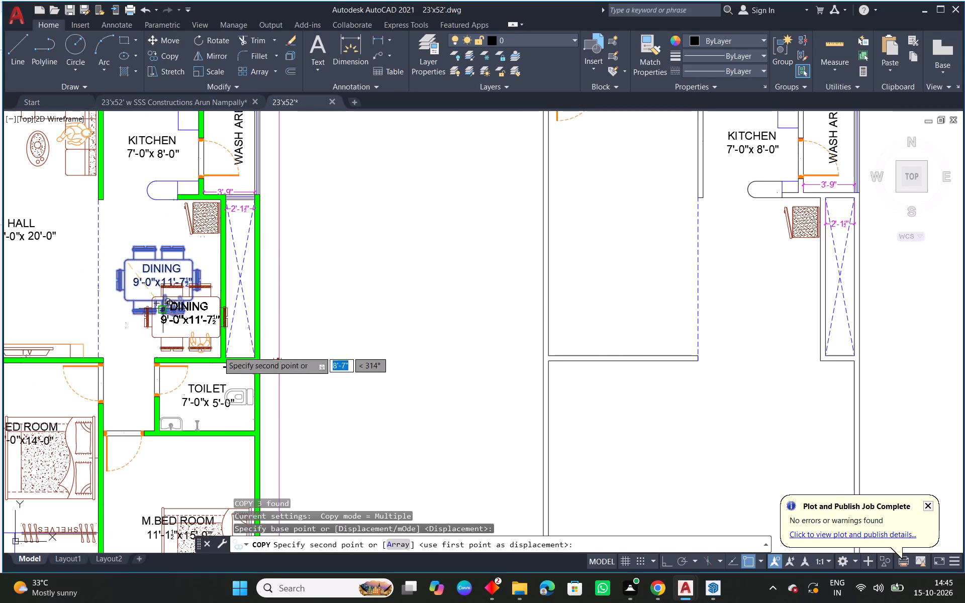
scroll(735, 271, up, 1)
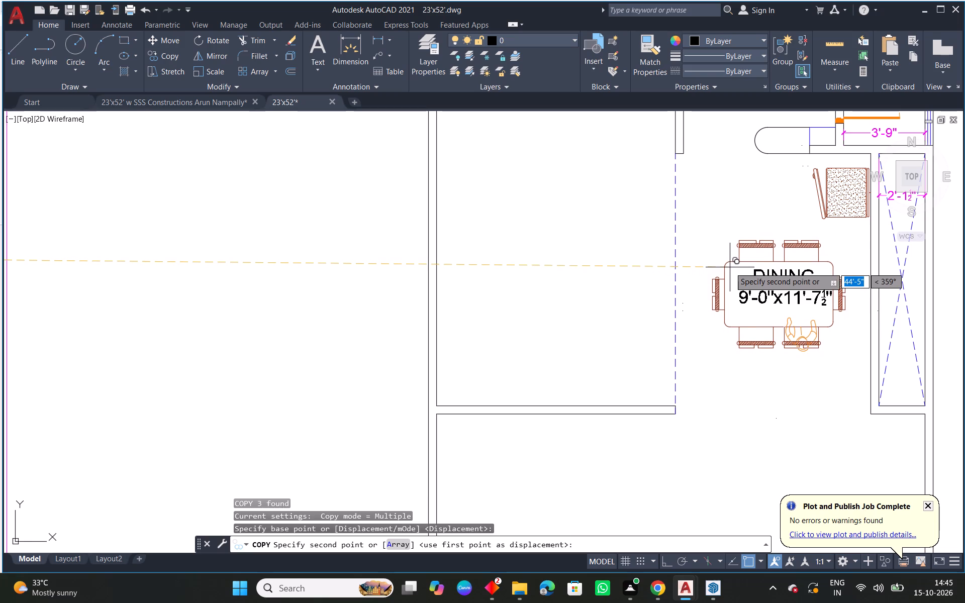
click(730, 267)
key(Escape)
Stretch the copied dining width dimension to span from the dashed hall boundary to the duct wall's dining-side face, 9'-0".
click(742, 296)
scroll(696, 305, up, 1)
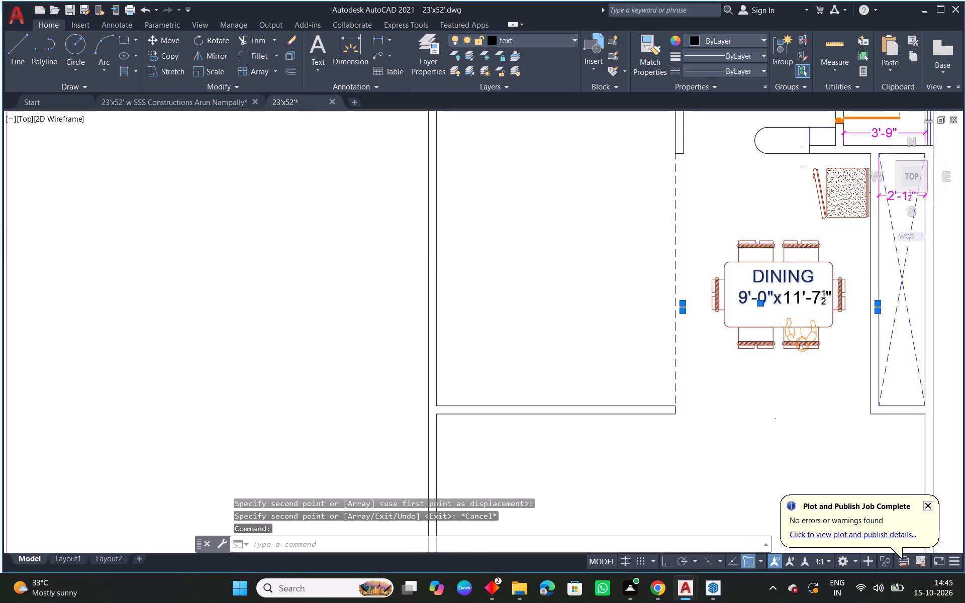
click(676, 300)
key(Escape)
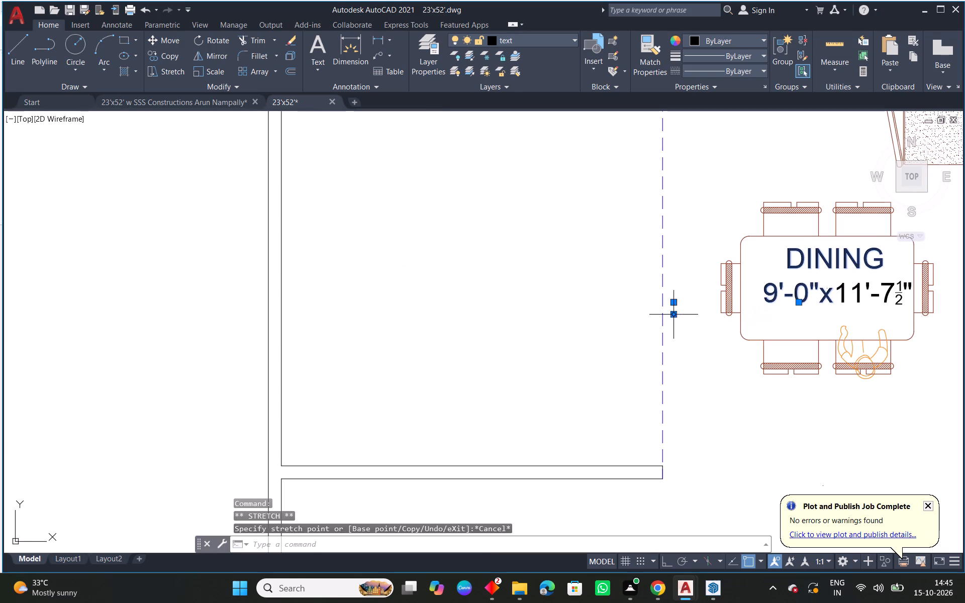
click(673, 314)
click(663, 319)
middle_drag(812, 353, 463, 345)
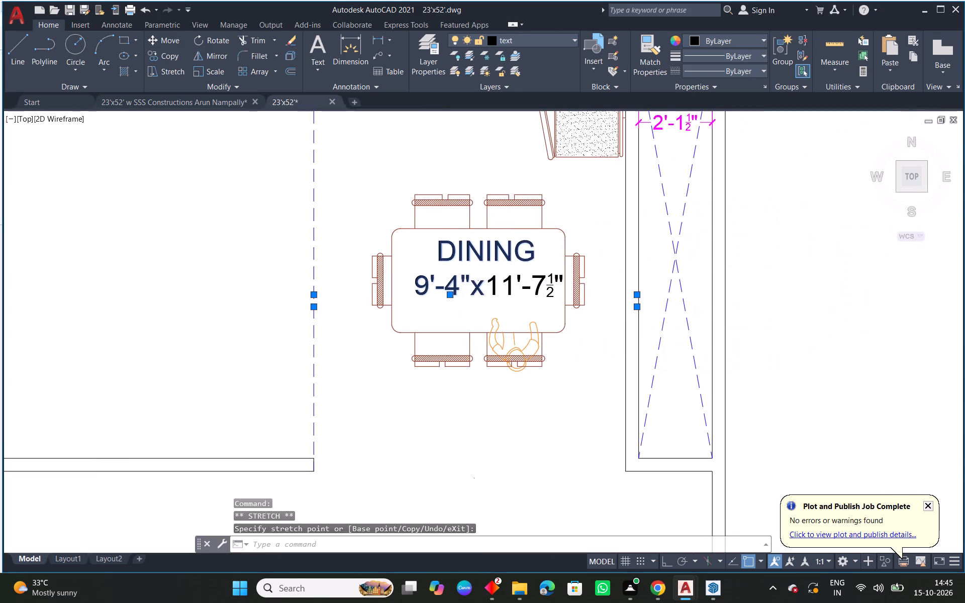
scroll(637, 297, up, 1)
click(636, 294)
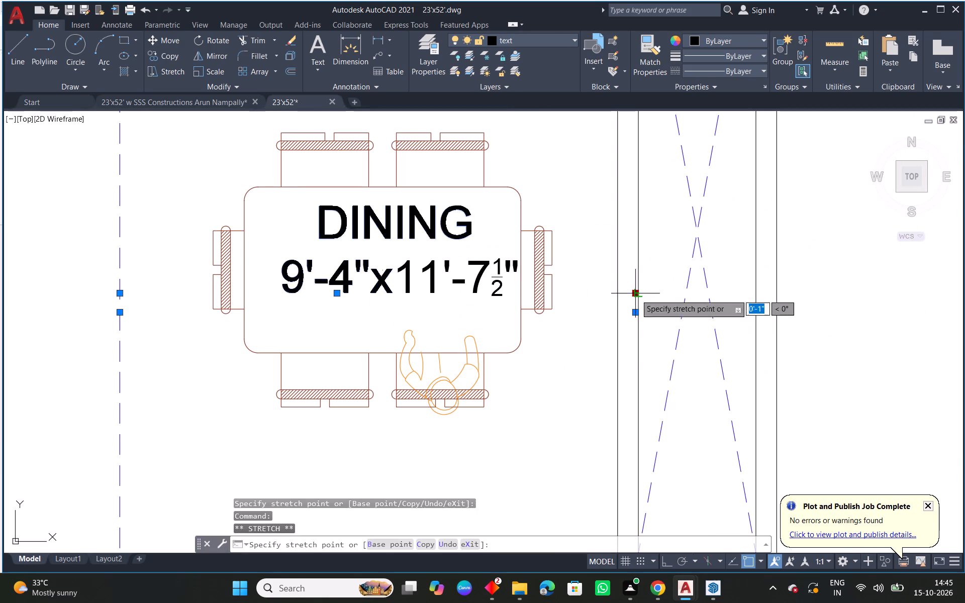
key(Escape)
click(636, 313)
click(619, 305)
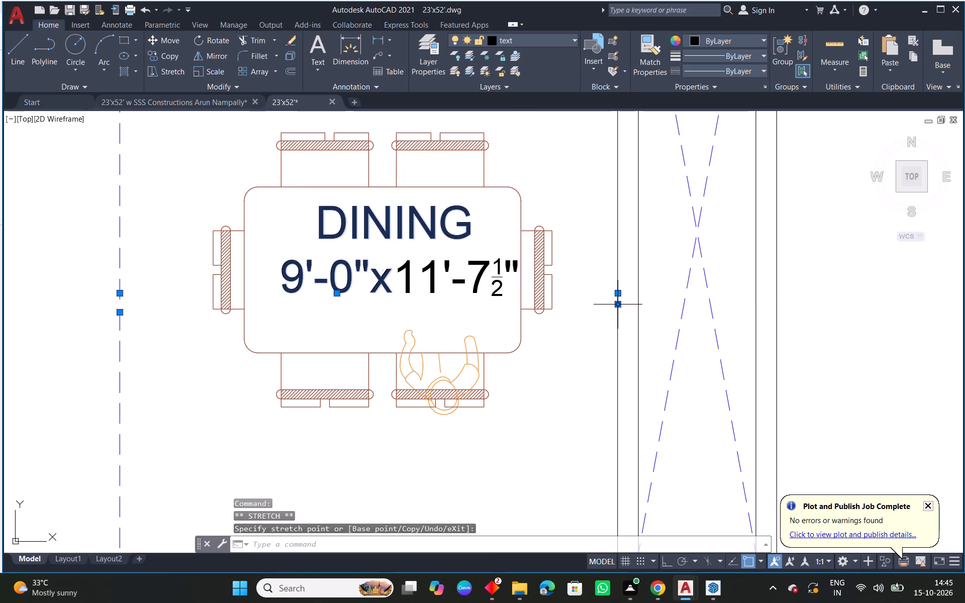
scroll(560, 331, down, 1)
key(Escape)
Stretch the dining length dimension from the kitchen's lower wall line to the hall lower wall's upper line, 11'-7½".
click(517, 307)
scroll(519, 308, down, 1)
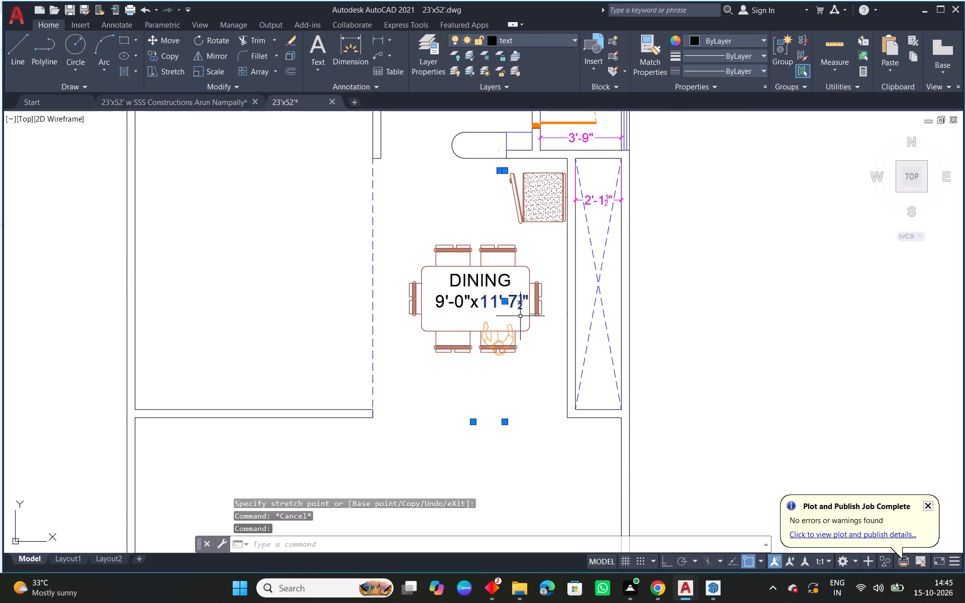
middle_drag(532, 274, 533, 368)
scroll(495, 265, up, 2)
drag(508, 263, 510, 260)
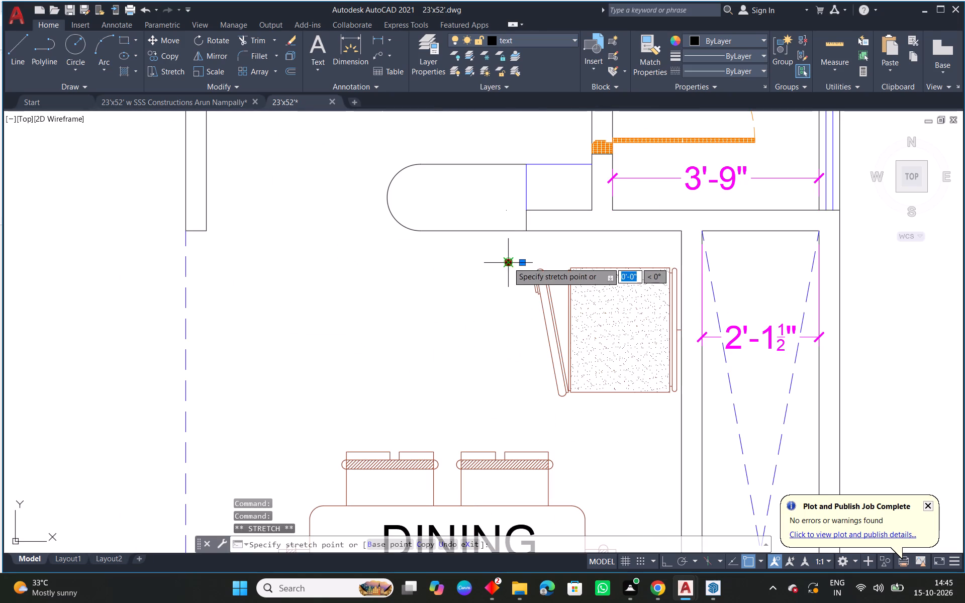
drag(510, 260, 511, 256)
click(524, 233)
scroll(530, 313, down, 2)
middle_drag(575, 419, 590, 263)
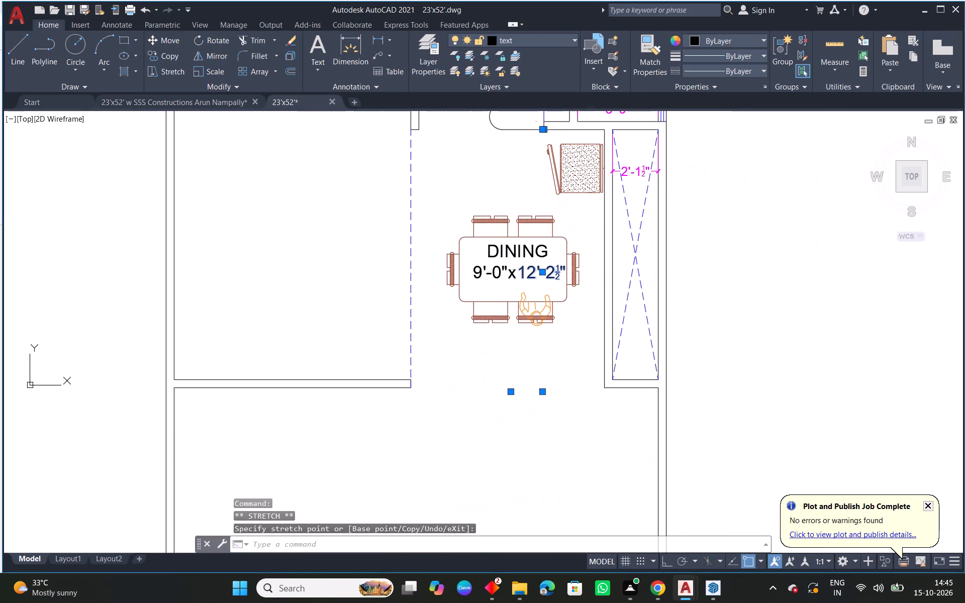
scroll(498, 407, up, 1)
click(518, 384)
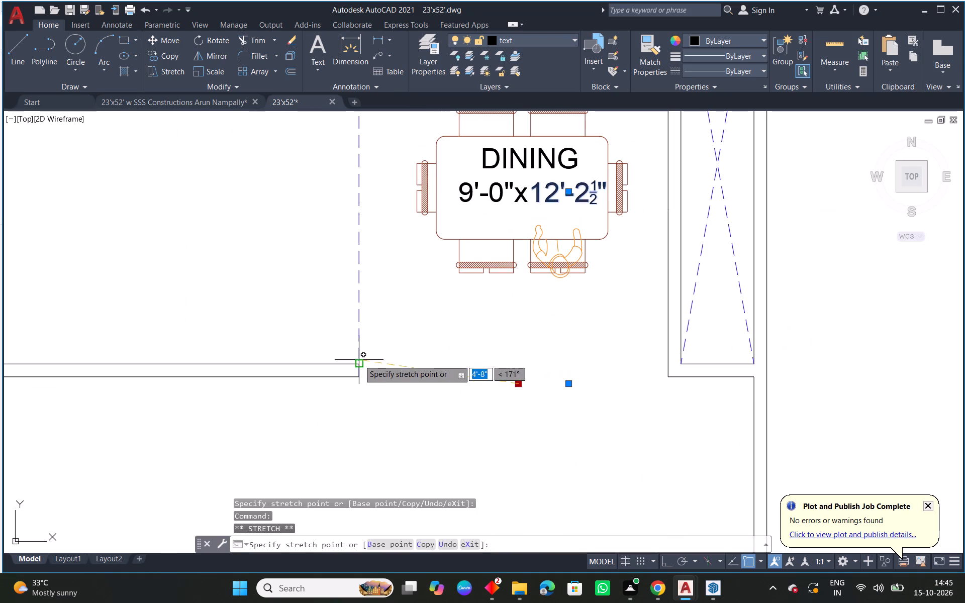
click(357, 362)
key(Escape)
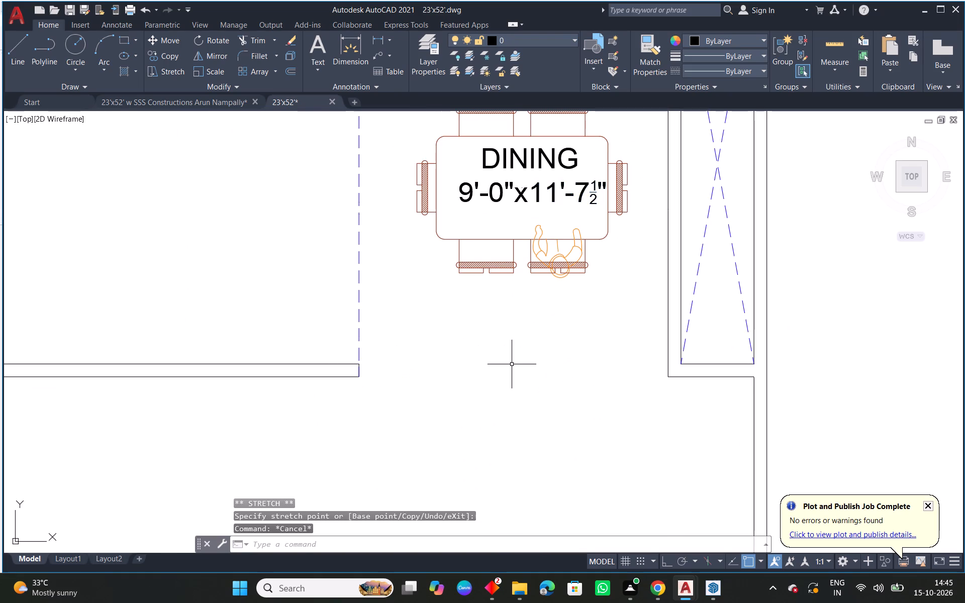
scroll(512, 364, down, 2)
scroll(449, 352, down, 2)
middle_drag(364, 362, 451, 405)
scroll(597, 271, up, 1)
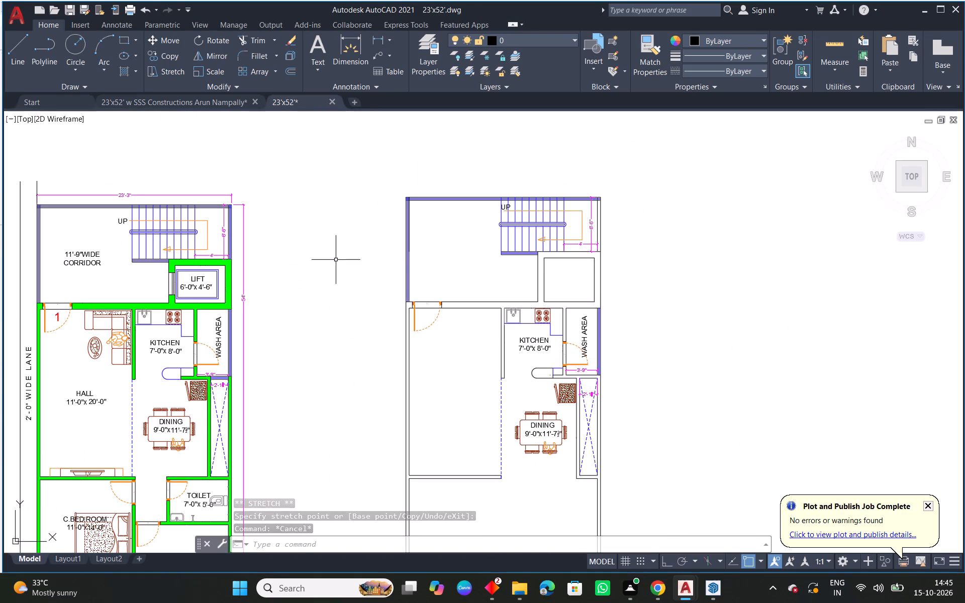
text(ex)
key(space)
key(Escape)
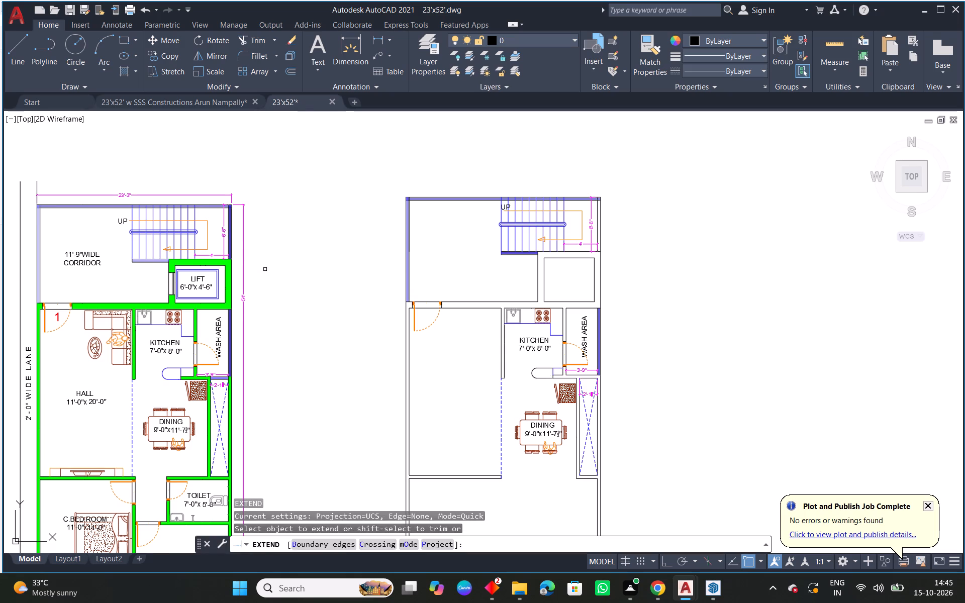
Draw two horizontal construction lines through the upper and lower edges of the lift door opening in the original plan.
text(xl)
key(space)
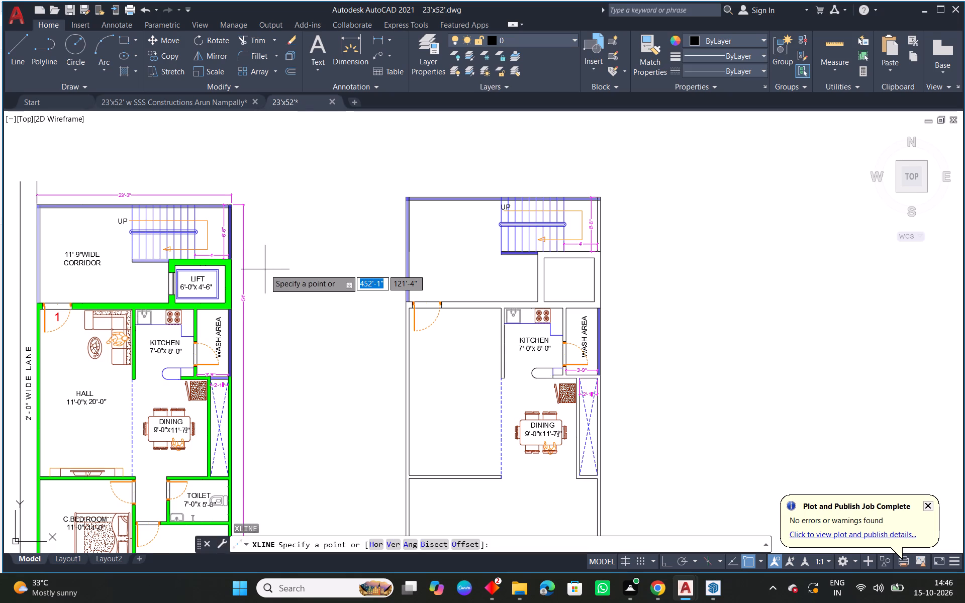
text(h)
key(space)
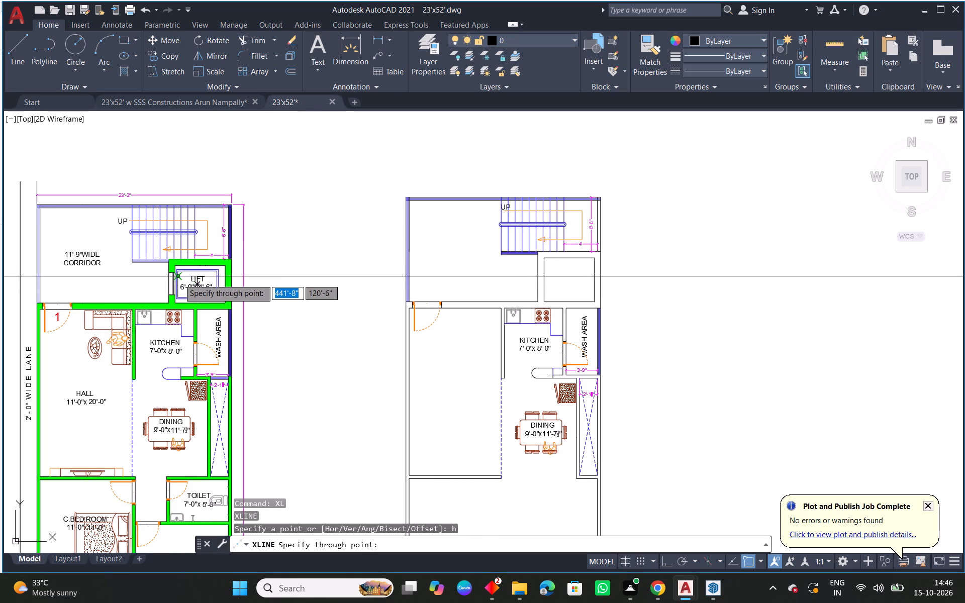
scroll(173, 266, up, 4)
click(181, 308)
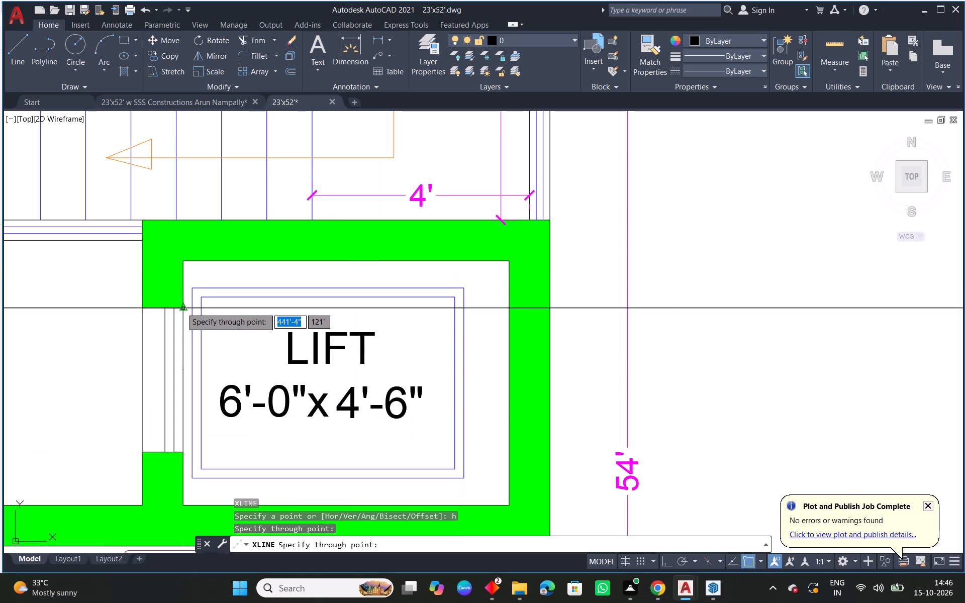
click(183, 451)
key(Escape)
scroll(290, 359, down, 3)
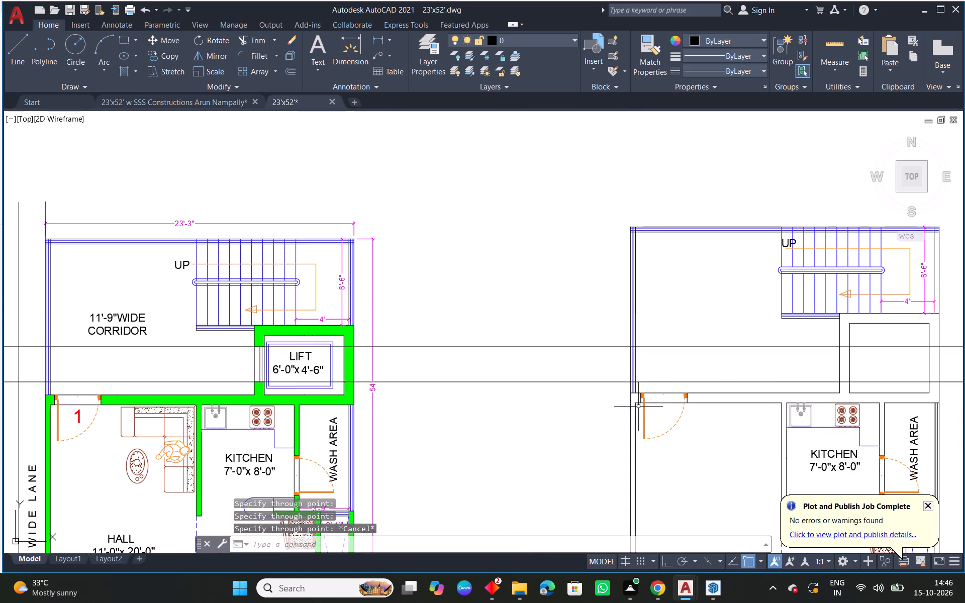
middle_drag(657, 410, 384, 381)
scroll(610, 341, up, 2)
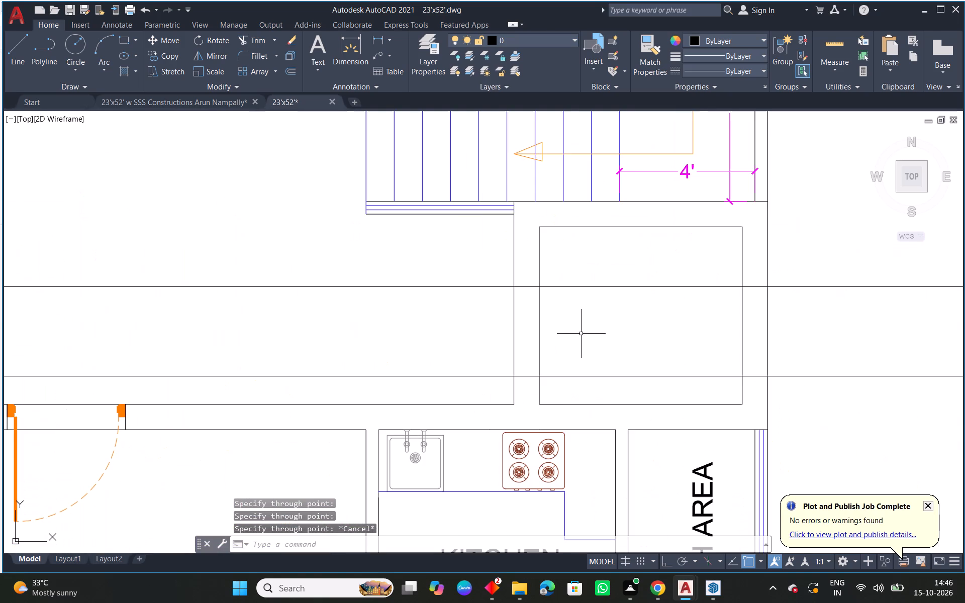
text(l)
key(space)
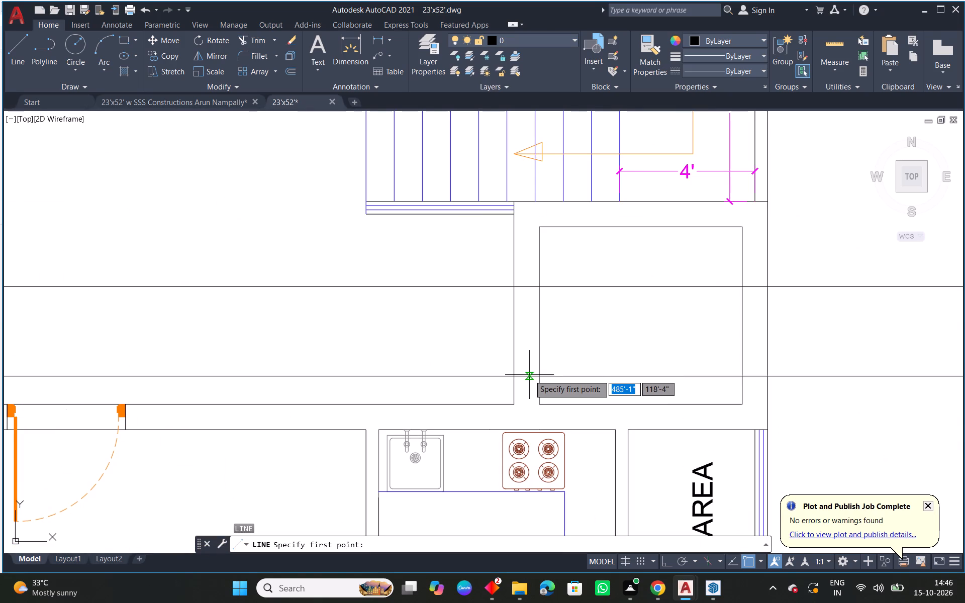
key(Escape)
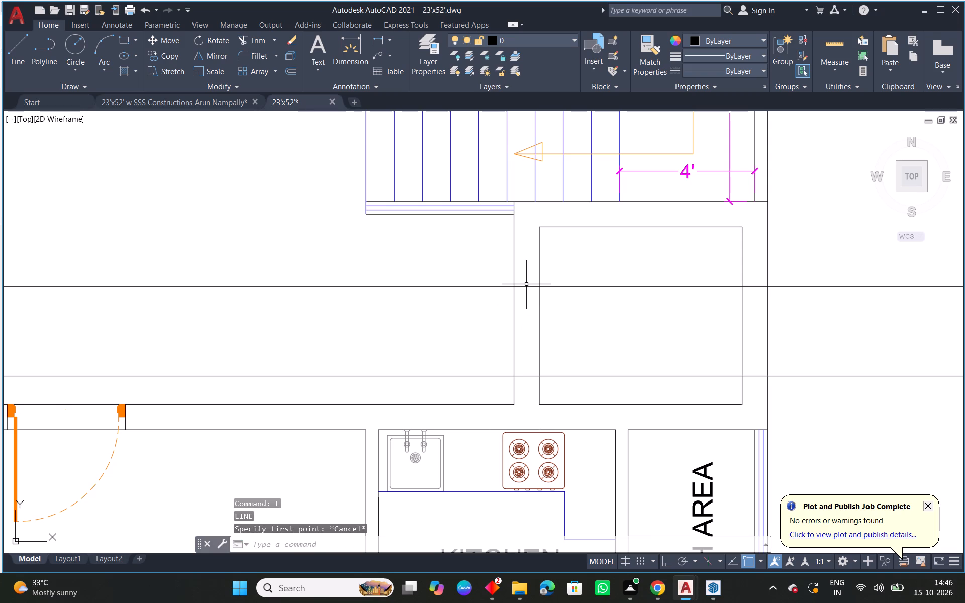
Trim both horizontal construction lines between the two plans and across the new plan's corridor up to the lift wall.
scroll(535, 325, down, 2)
middle_drag(285, 391, 594, 372)
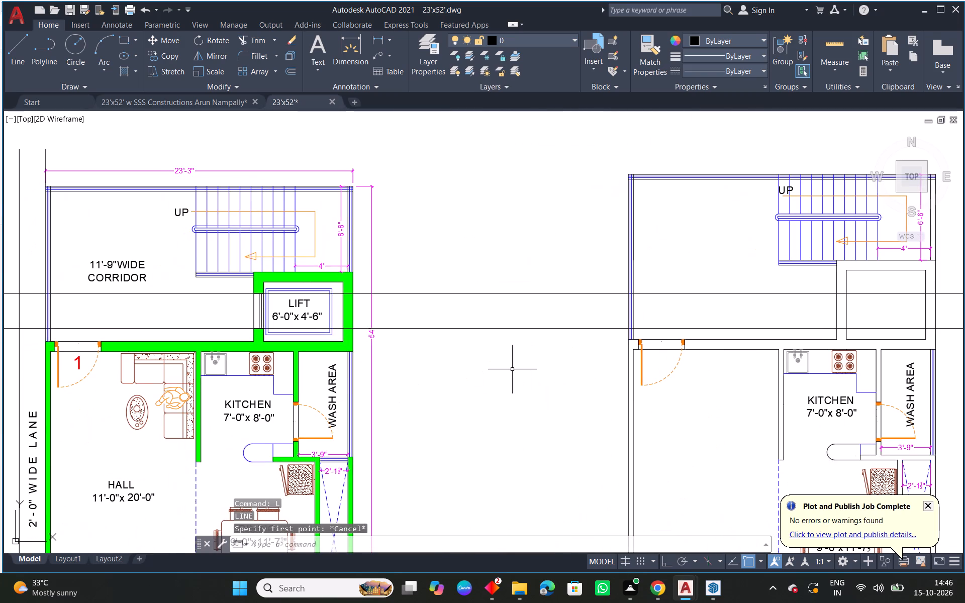
text(tr)
key(space)
key(space)
drag(510, 369, 499, 265)
drag(496, 263, 492, 403)
middle_drag(542, 361, 305, 335)
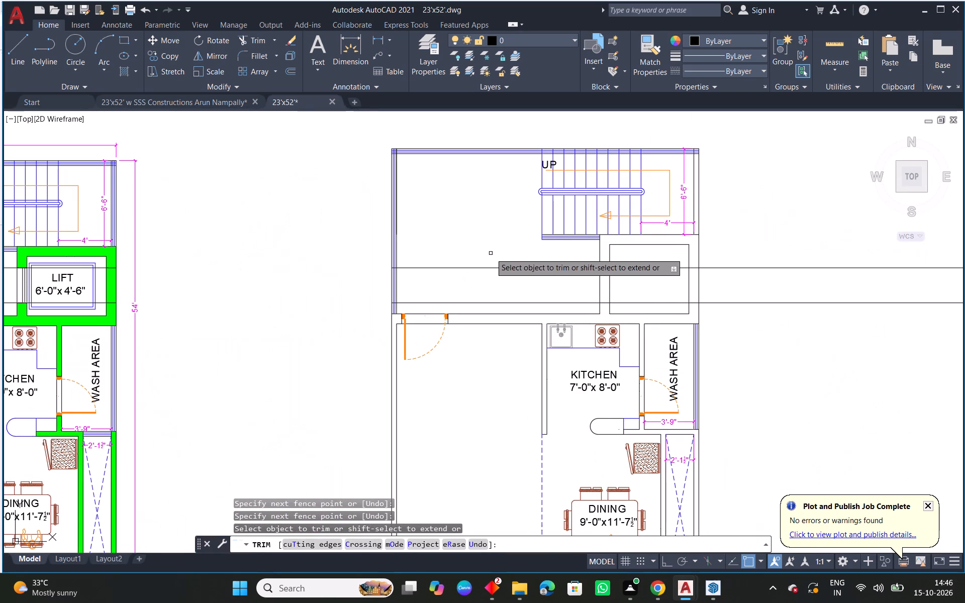
drag(492, 251, 497, 310)
key(Escape)
Erase the two leftover construction line segments inside the corridor's outer parapet wall in the new plan.
scroll(380, 299, up, 3)
scroll(450, 304, up, 1)
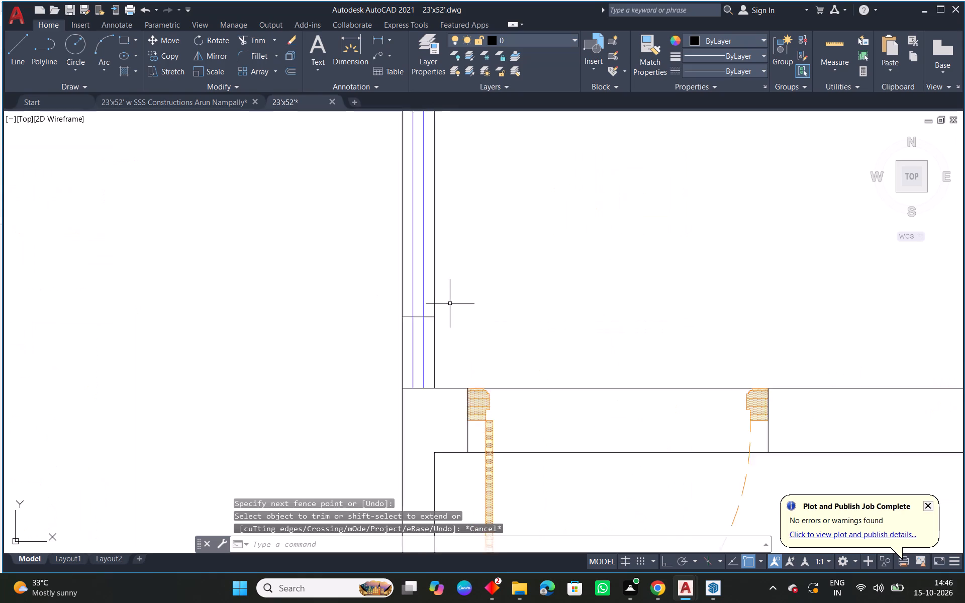
scroll(450, 304, up, 1)
click(397, 324)
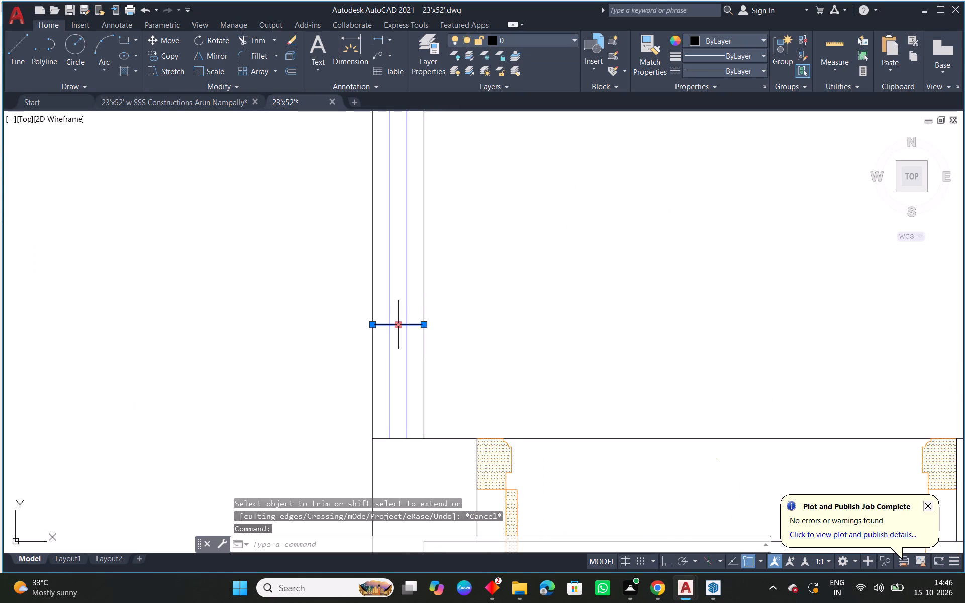
key(Delete)
scroll(506, 266, down, 2)
middle_drag(511, 223, 470, 388)
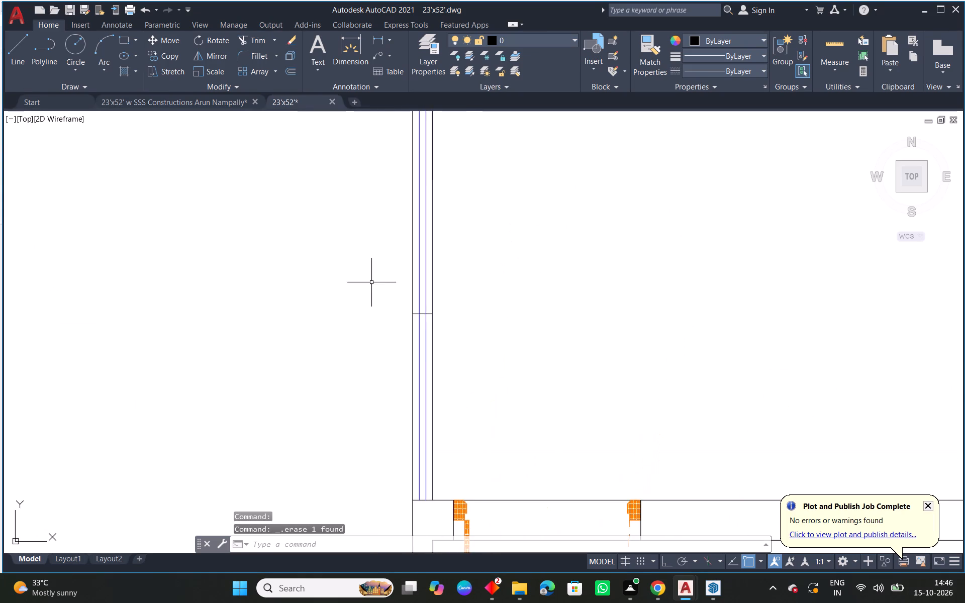
scroll(379, 282, up, 2)
scroll(506, 361, up, 2)
drag(427, 355, 427, 349)
click(419, 323)
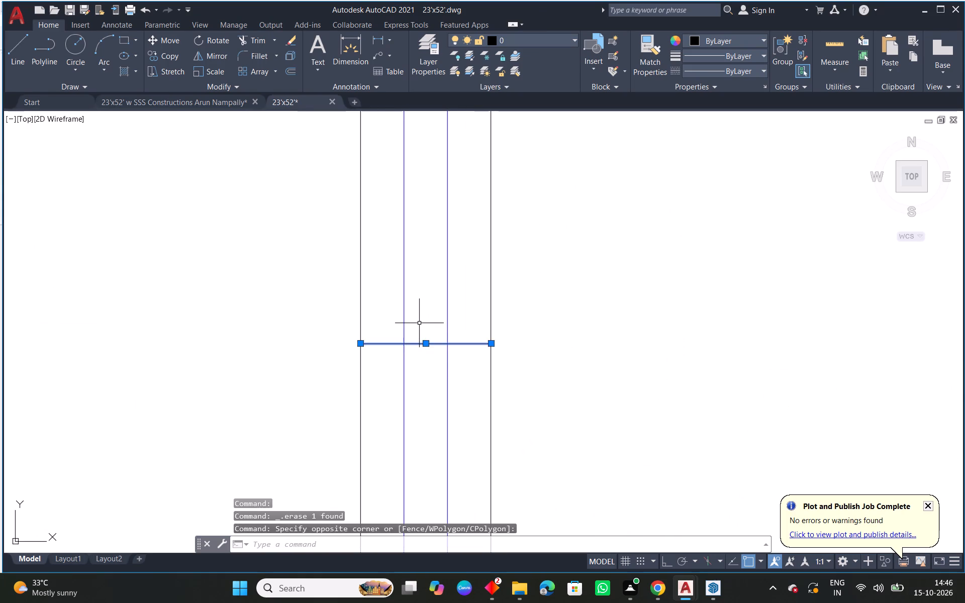
key(Delete)
Trim both construction lines outside the plan, in the lift's outer wall and inside the shaft, leaving only the door jambs.
scroll(444, 330, down, 4)
middle_drag(664, 370, 335, 339)
scroll(330, 337, down, 2)
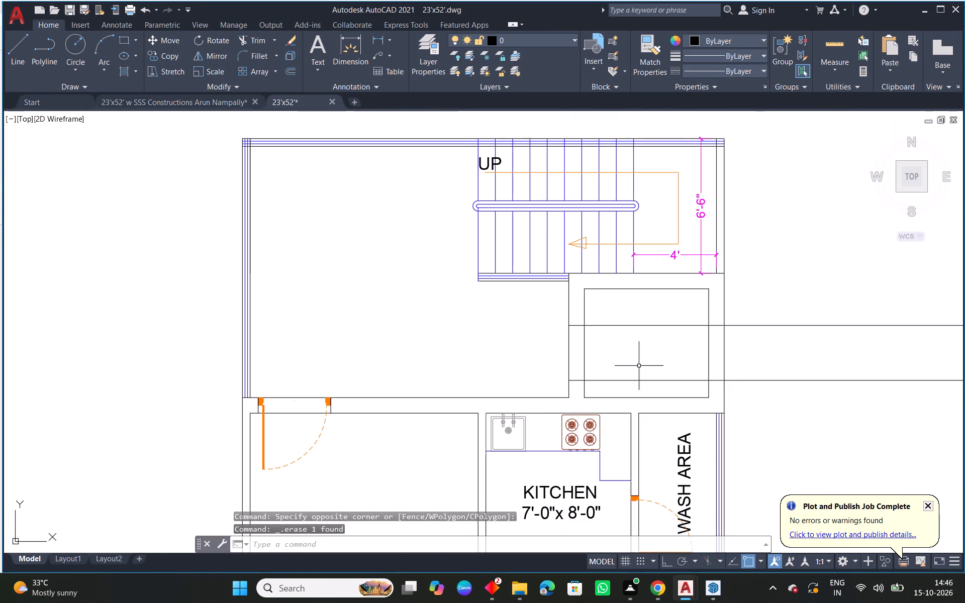
middle_drag(642, 366, 391, 337)
text(tr)
key(space)
key(space)
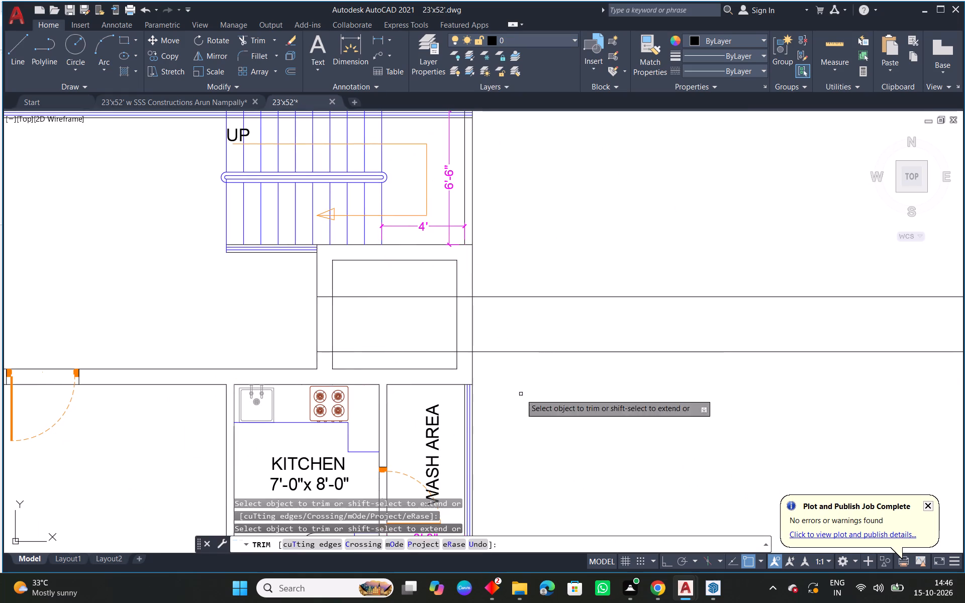
drag(521, 394, 506, 259)
click(462, 296)
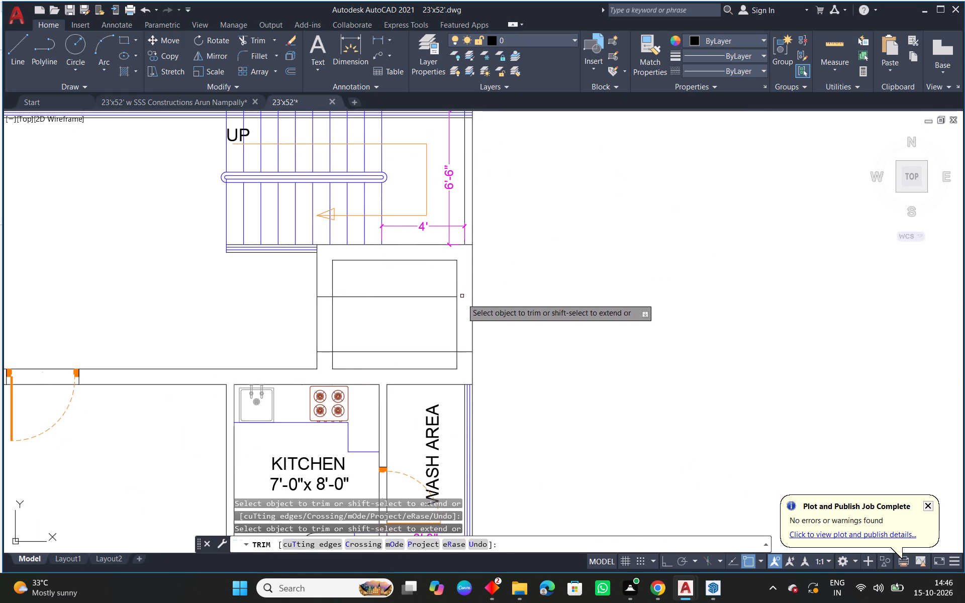
click(463, 353)
drag(406, 280, 401, 359)
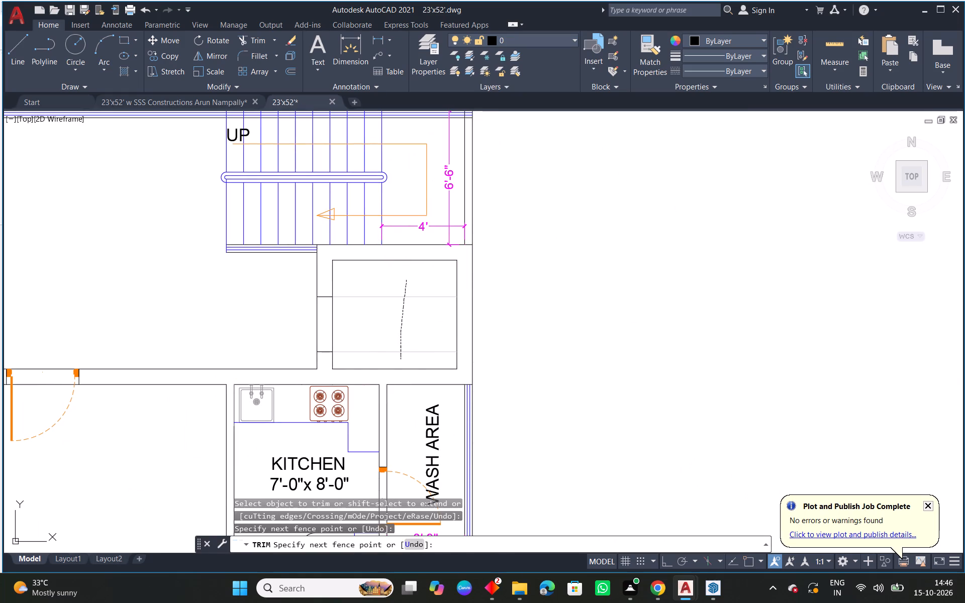
key(Escape)
scroll(362, 326, down, 2)
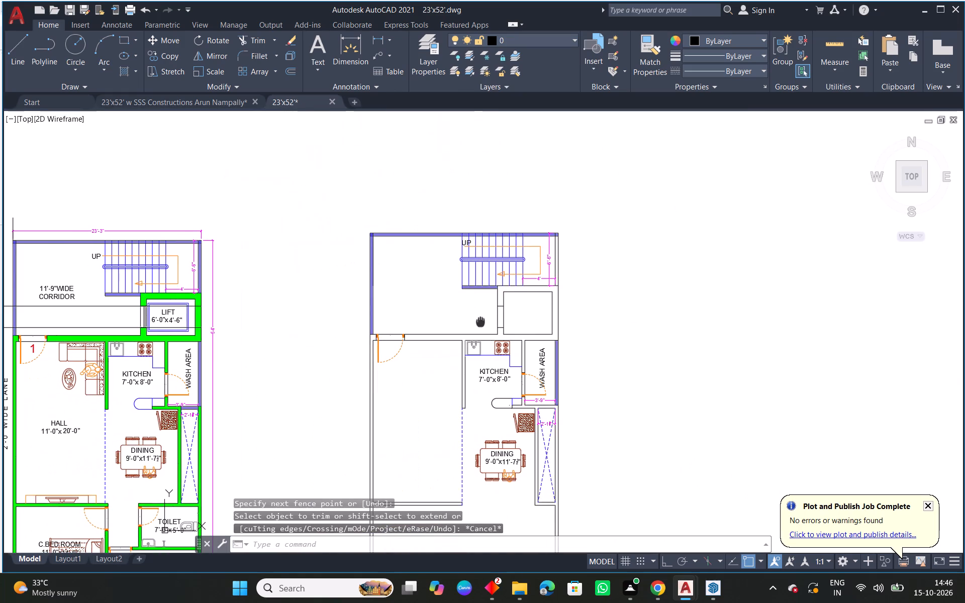
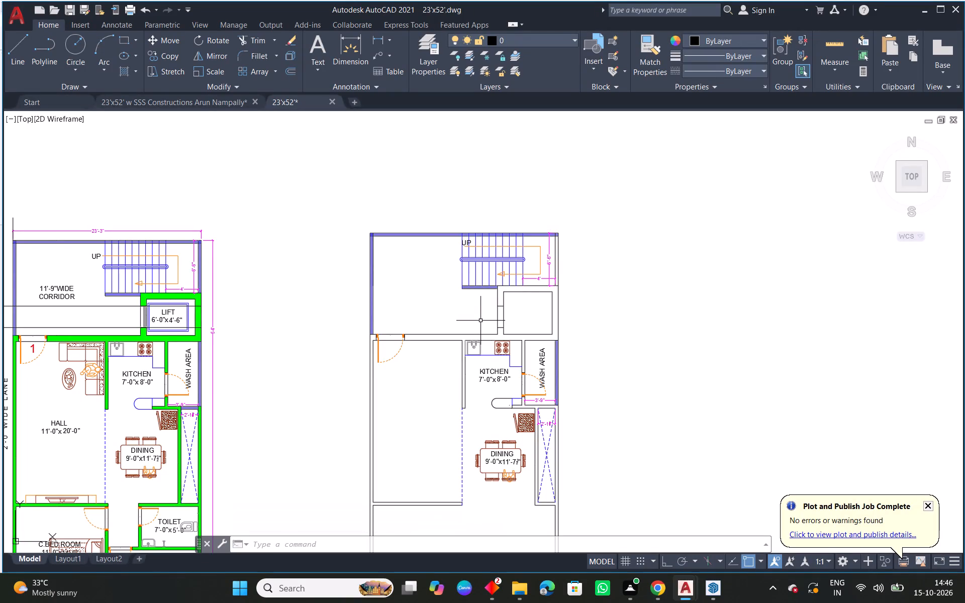
Erase the two horizontal construction lines left across the original plan's corridor at the lift door.
scroll(114, 313, up, 2)
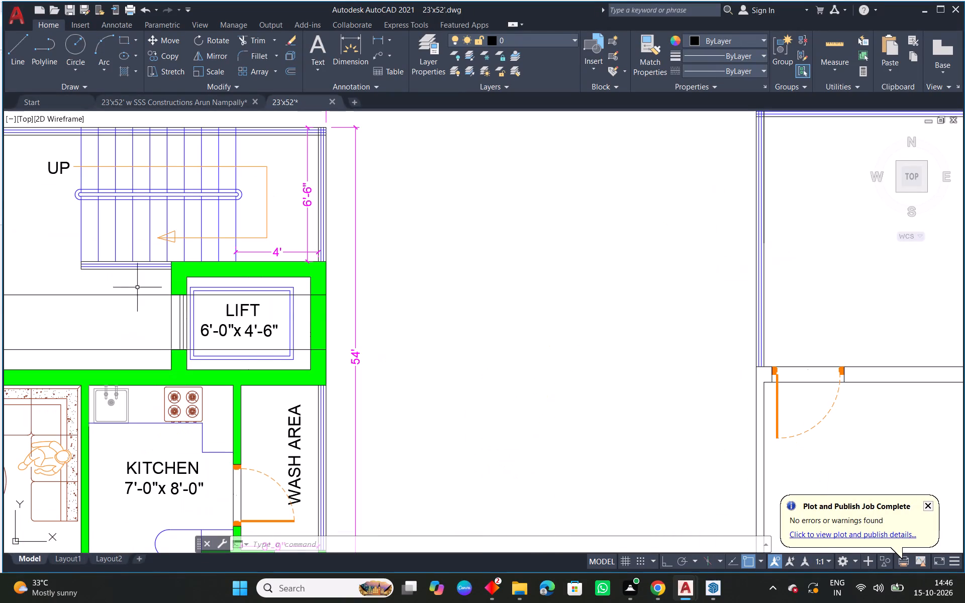
drag(137, 287, 137, 292)
click(127, 352)
key(Delete)
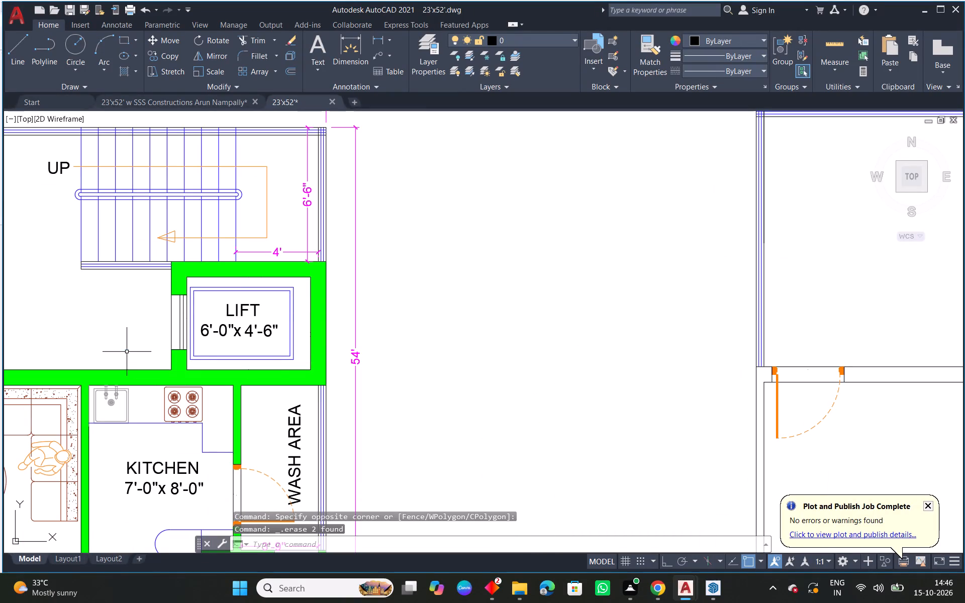
Copy the lift door's vertical lines from the original plan into the new plan's lift door opening, aligned to the upper jamb's inner corner.
scroll(125, 263, up, 3)
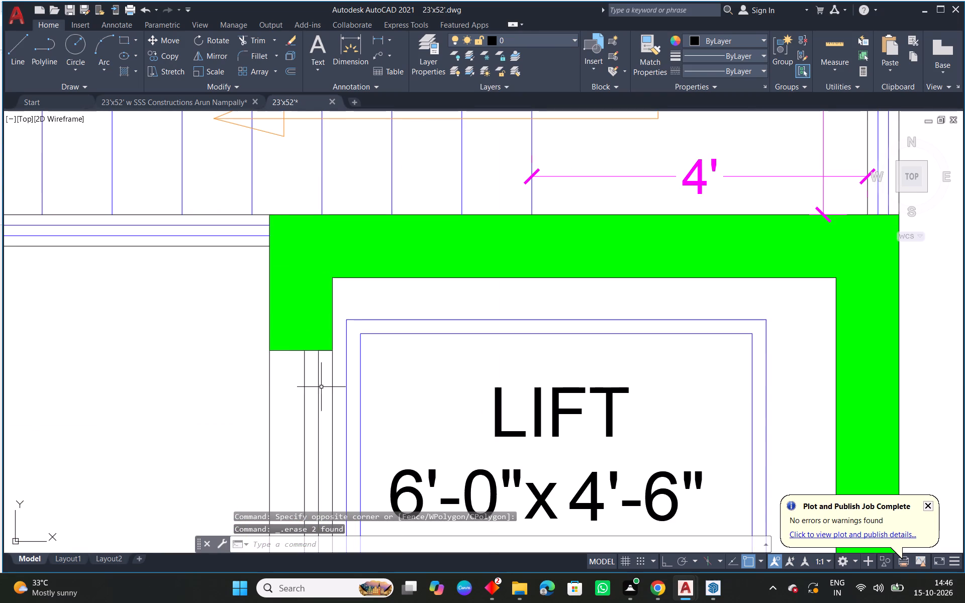
click(318, 384)
text(co)
key(space)
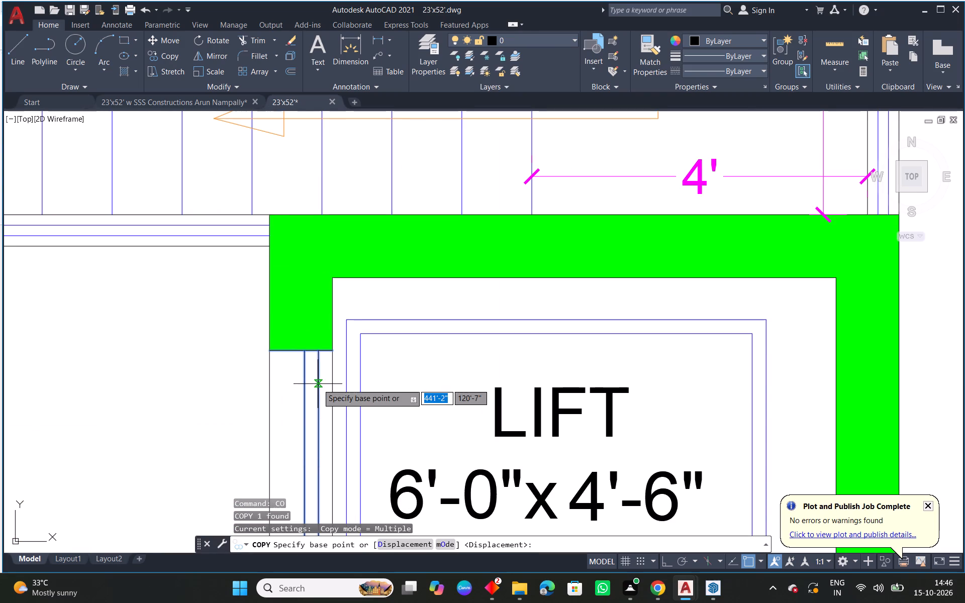
click(335, 354)
scroll(572, 426, down, 3)
middle_drag(813, 408, 35, 320)
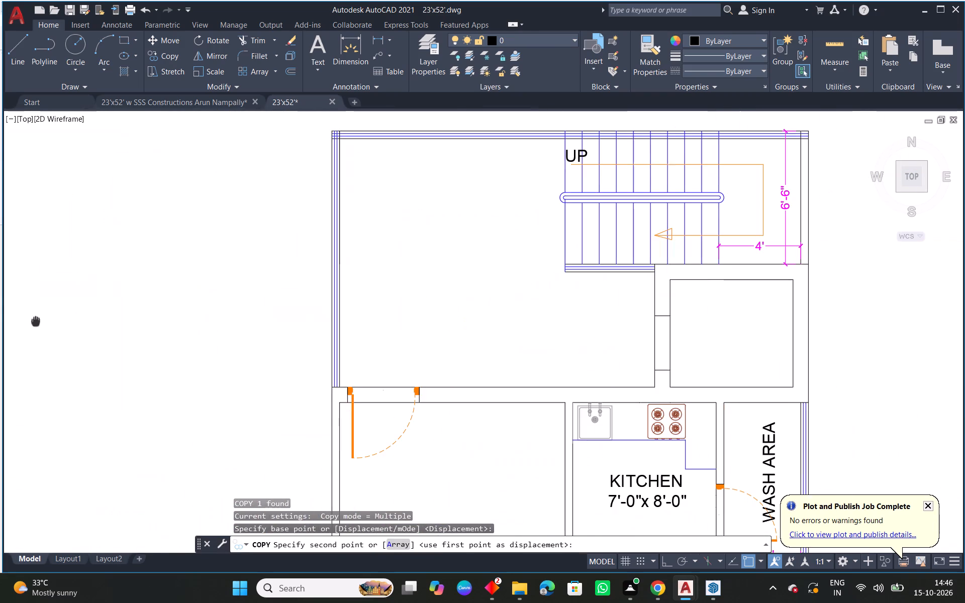
scroll(675, 317, up, 2)
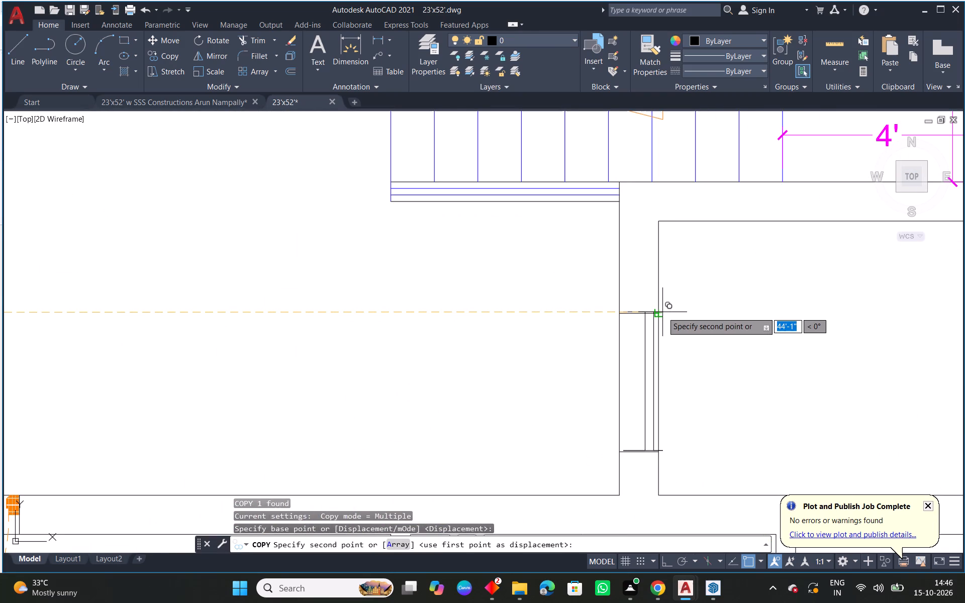
scroll(662, 312, up, 3)
click(643, 312)
key(Escape)
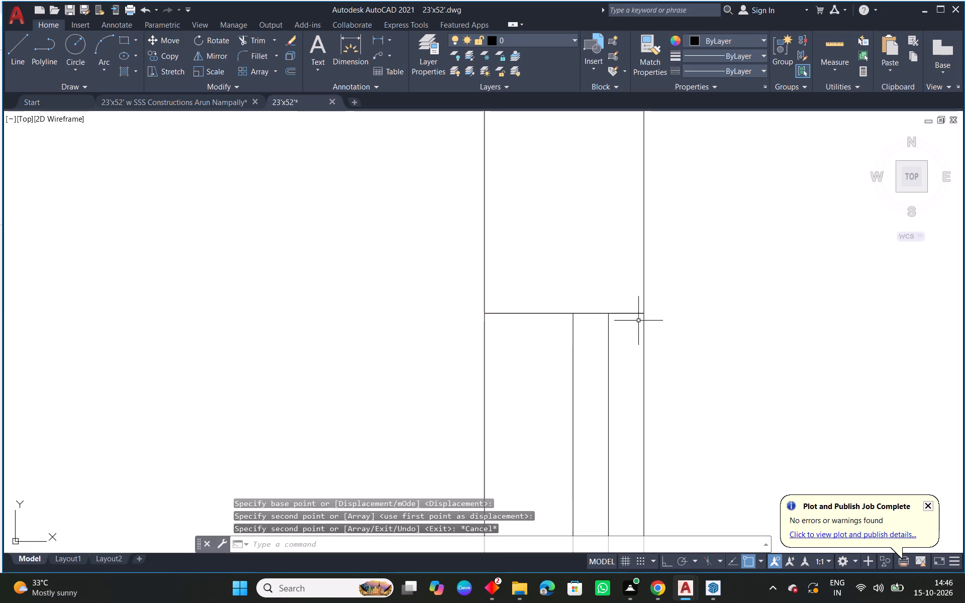
Copy the lift car outline with its LIFT label and size dimensions from the original plan into the new plan's lift shaft.
scroll(620, 313, down, 3)
middle_drag(691, 416, 648, 329)
scroll(569, 377, up, 2)
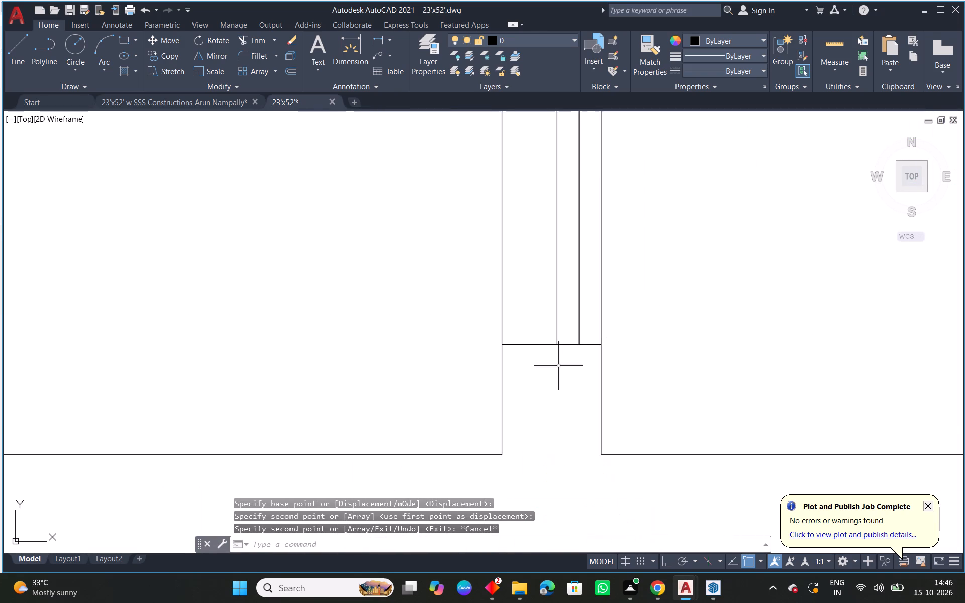
scroll(525, 351, down, 3)
scroll(572, 308, down, 2)
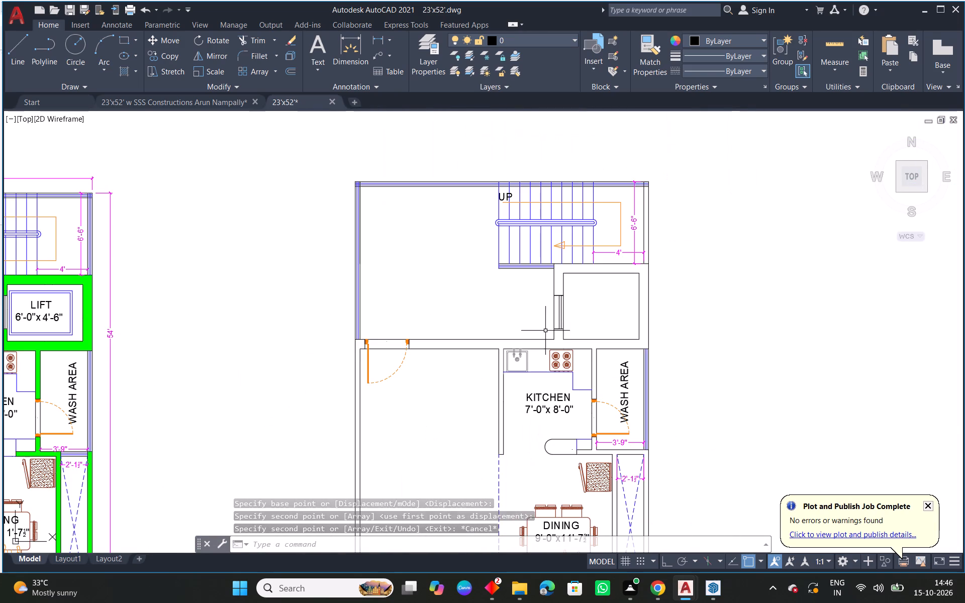
middle_drag(377, 345, 550, 332)
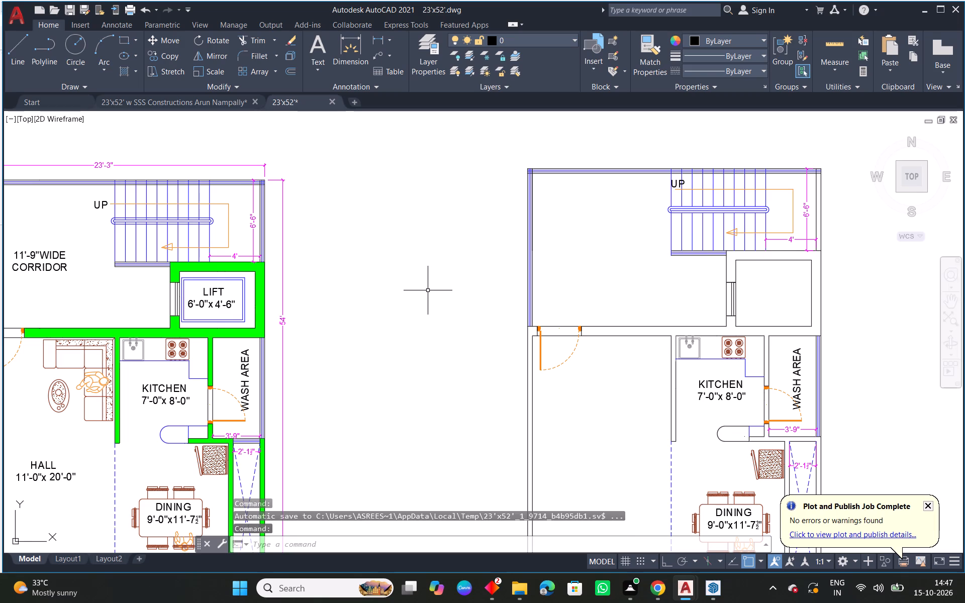
scroll(250, 282, up, 1)
click(248, 284)
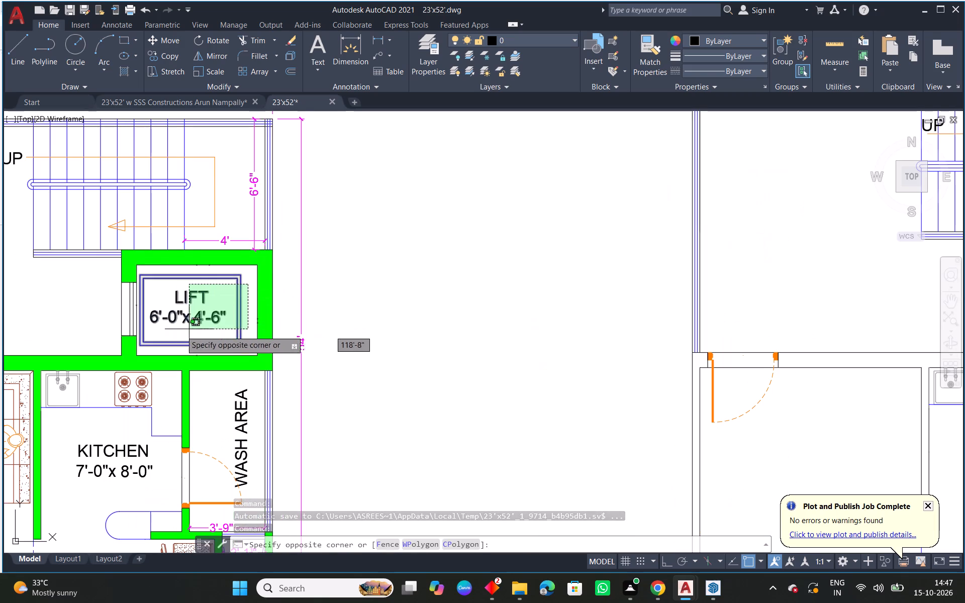
click(157, 340)
text(co)
key(space)
click(189, 312)
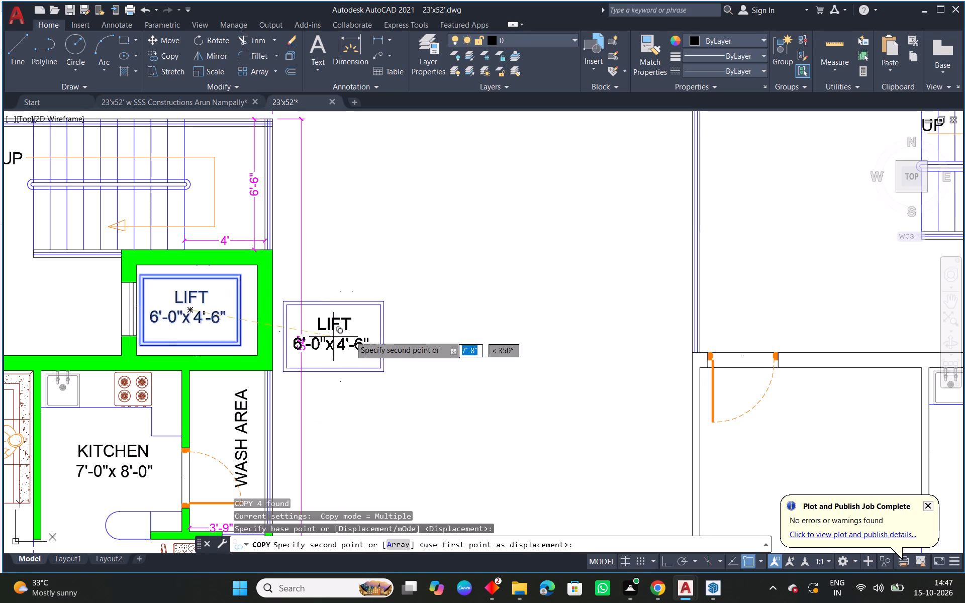
scroll(452, 320, down, 2)
middle_drag(536, 315, 357, 339)
scroll(548, 332, up, 3)
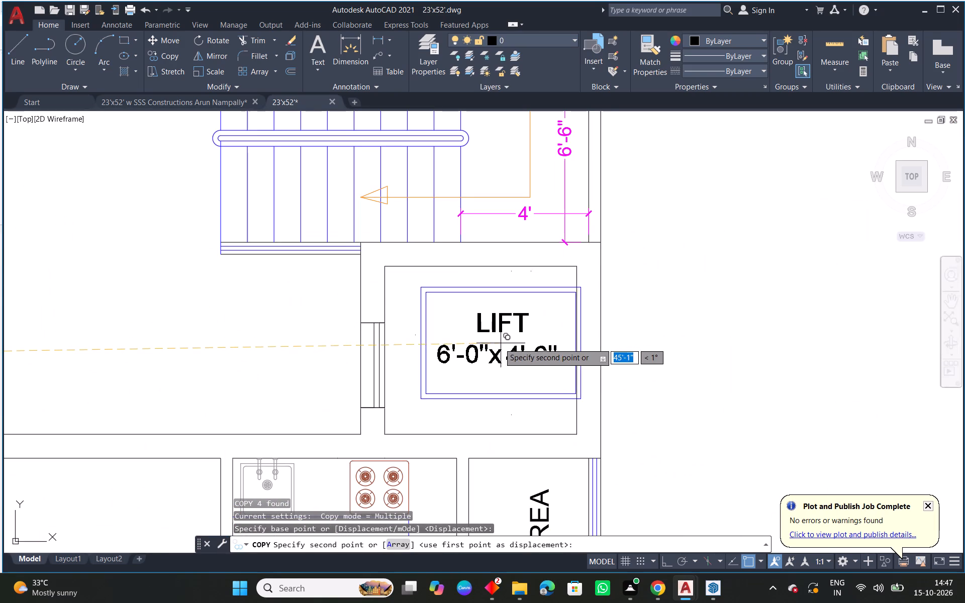
click(479, 346)
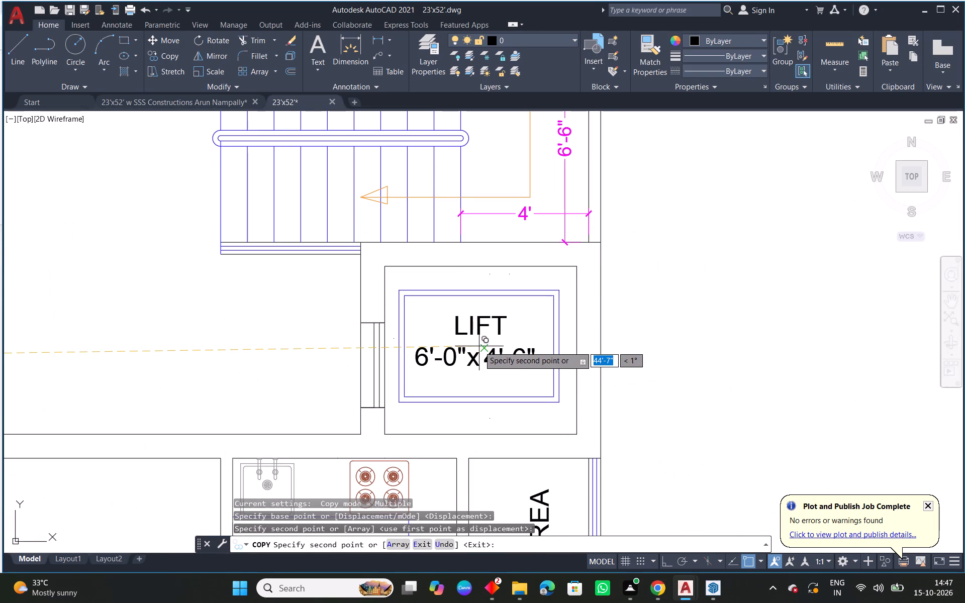
key(Escape)
Stretch both ends of the copied lift's width dimension to the inner side walls of the new shaft.
click(446, 356)
click(394, 340)
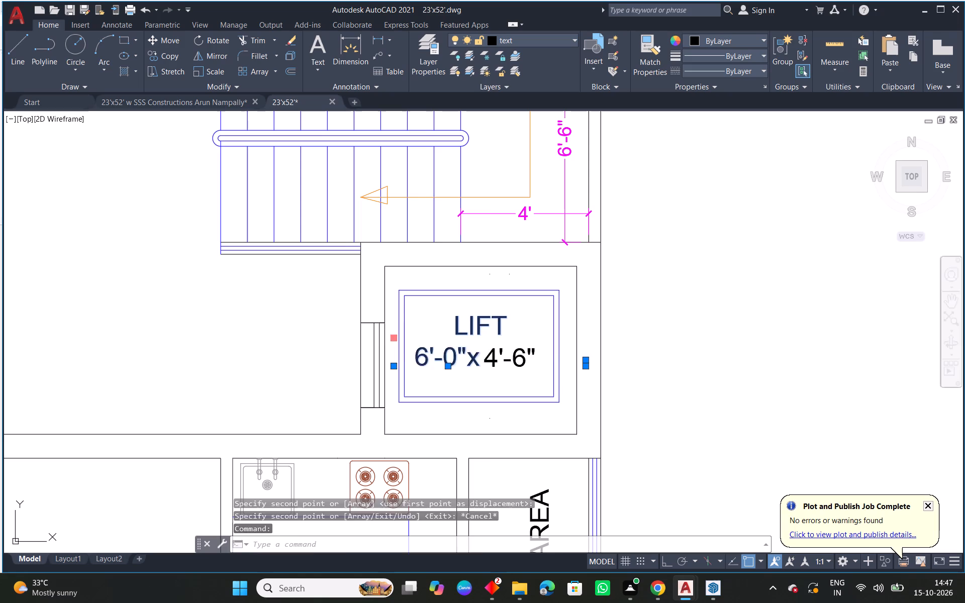
click(387, 354)
scroll(563, 360, up, 1)
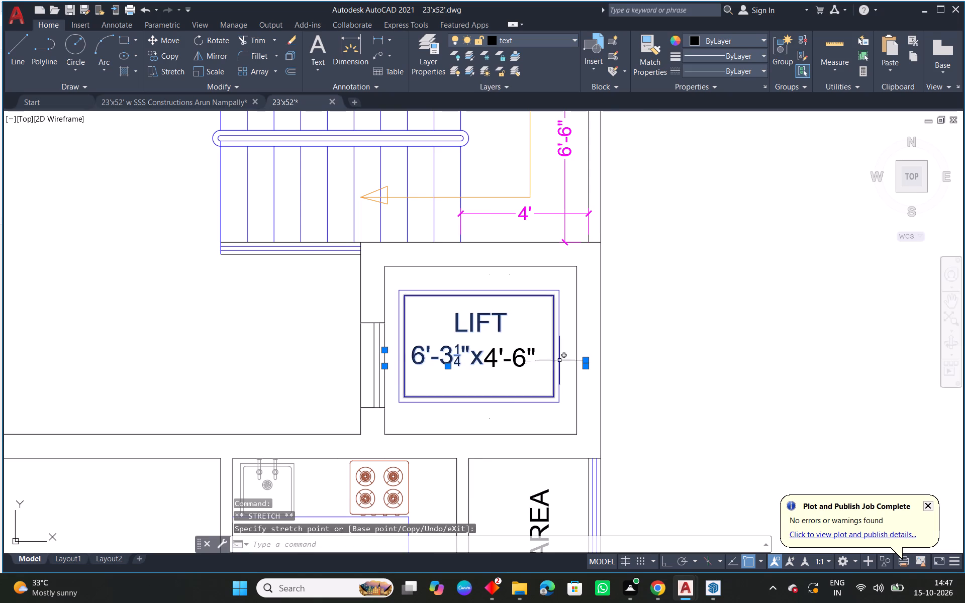
scroll(559, 360, up, 1)
click(607, 359)
click(576, 369)
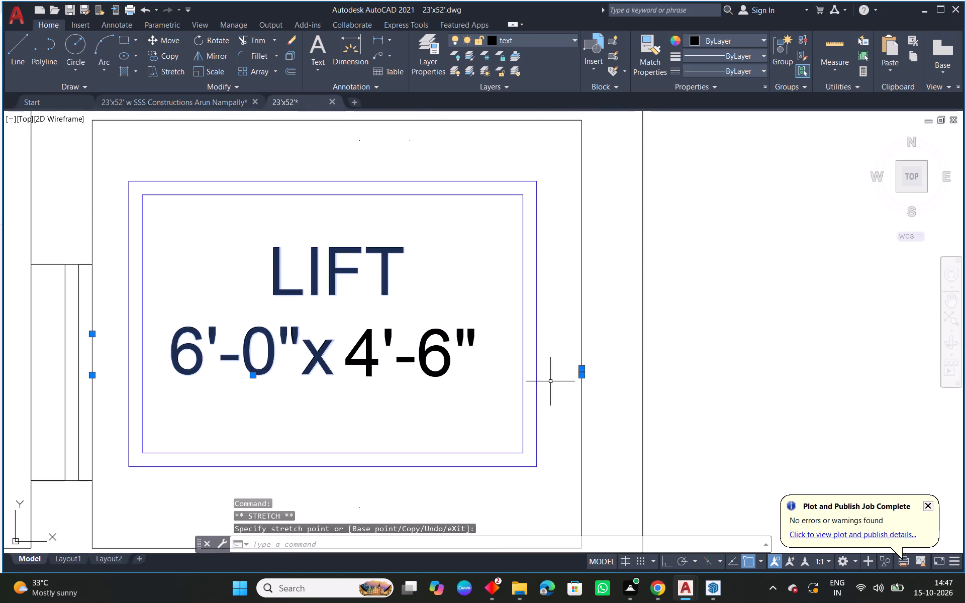
scroll(514, 374, down, 2)
key(Escape)
Stretch both ends of the copied lift's depth dimension to the upper and lower inner walls of the new shaft.
click(470, 366)
click(453, 283)
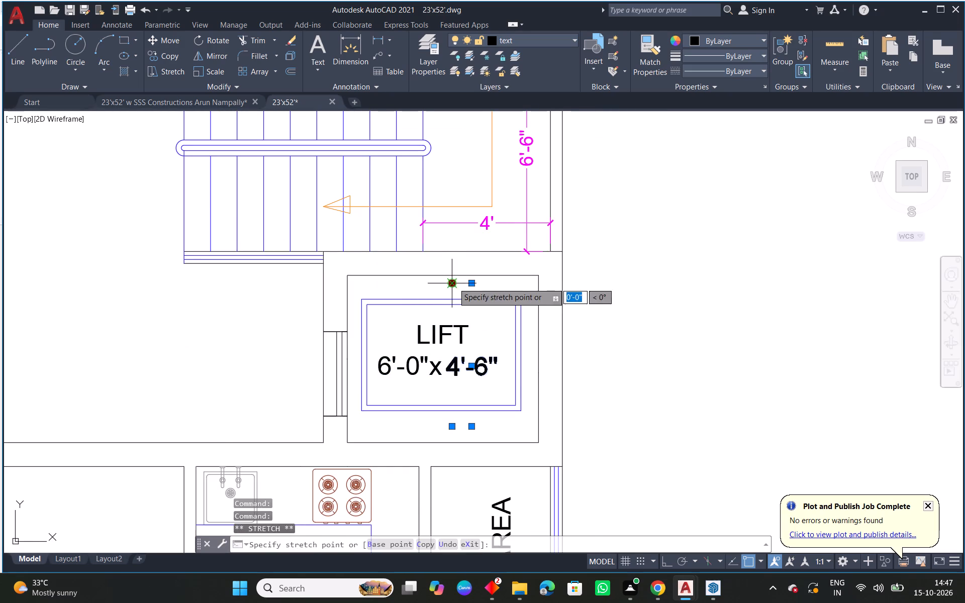
click(460, 275)
click(454, 426)
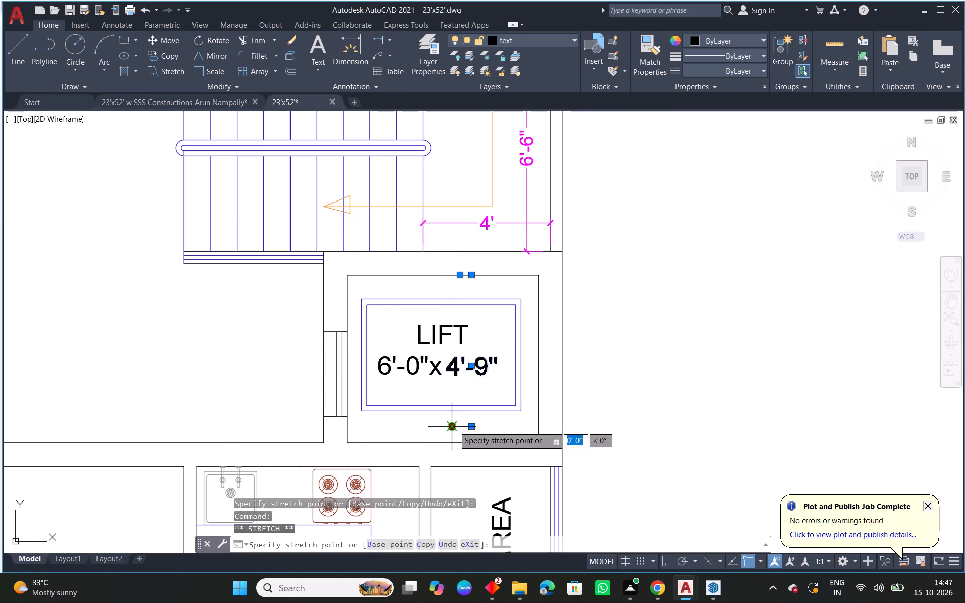
click(454, 440)
key(Escape)
Inspect the new lift's depth dimension and its end points, and compare it with the original plan's lift.
scroll(472, 409, down, 1)
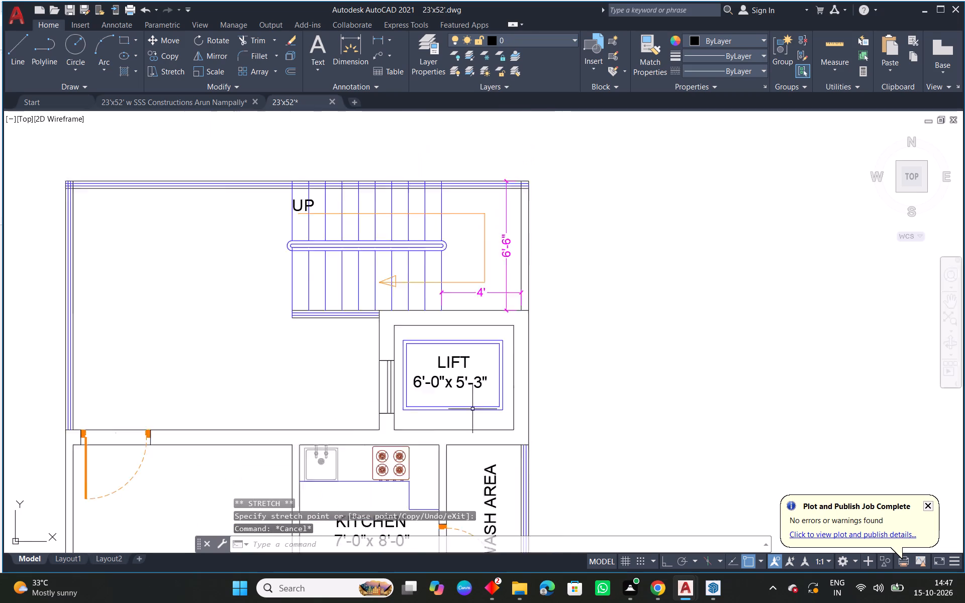
scroll(472, 409, down, 2)
middle_drag(343, 413, 397, 383)
scroll(584, 391, up, 2)
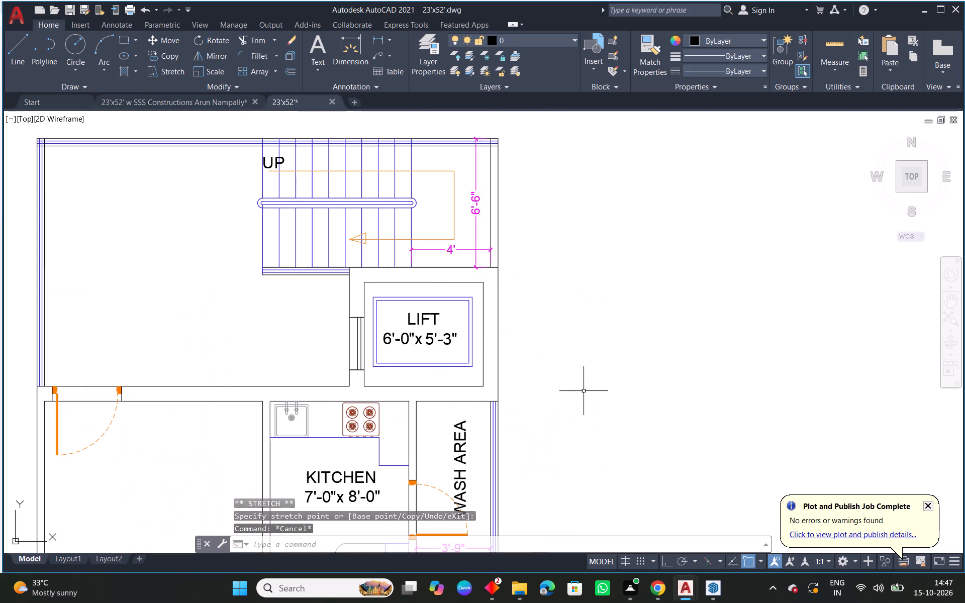
click(441, 336)
key(Escape)
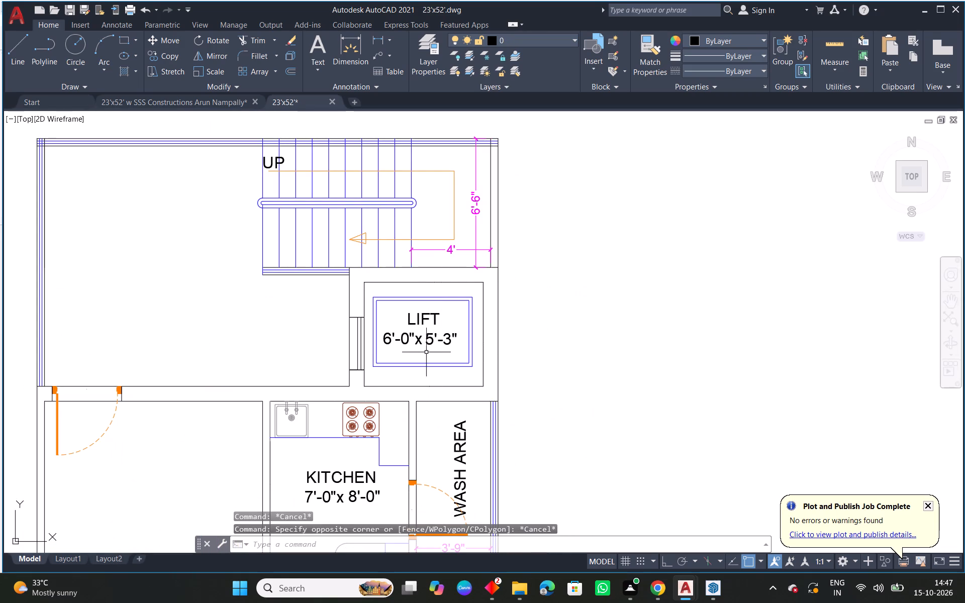
click(445, 343)
scroll(443, 382, up, 2)
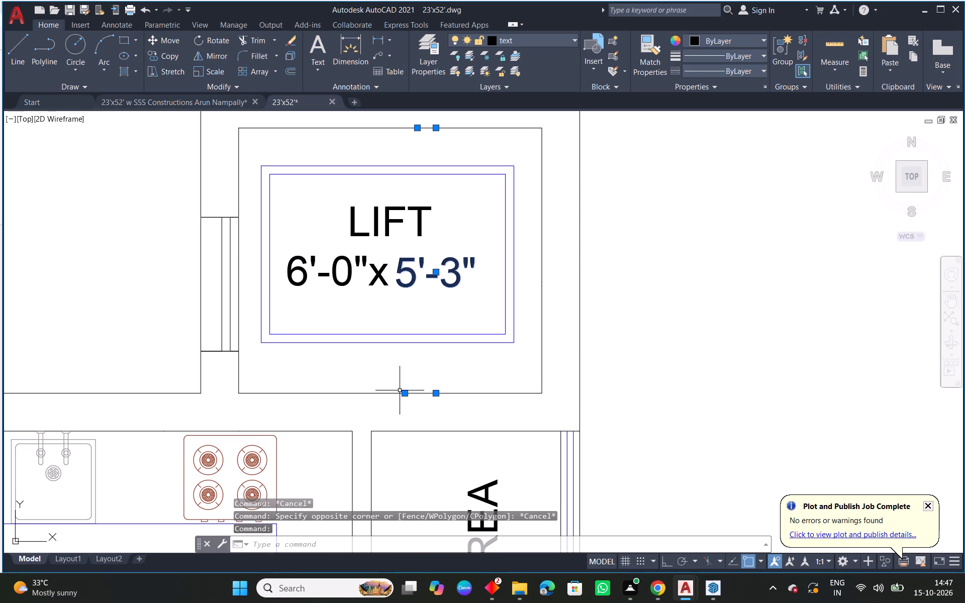
key(Escape)
scroll(524, 358, down, 2)
scroll(496, 299, up, 1)
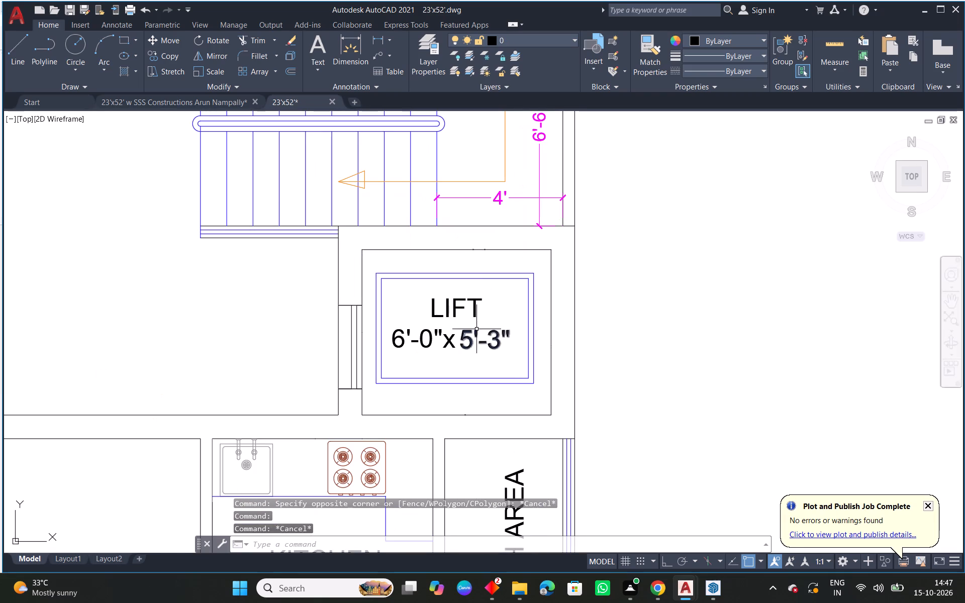
click(473, 335)
scroll(480, 234, up, 3)
scroll(480, 243, down, 8)
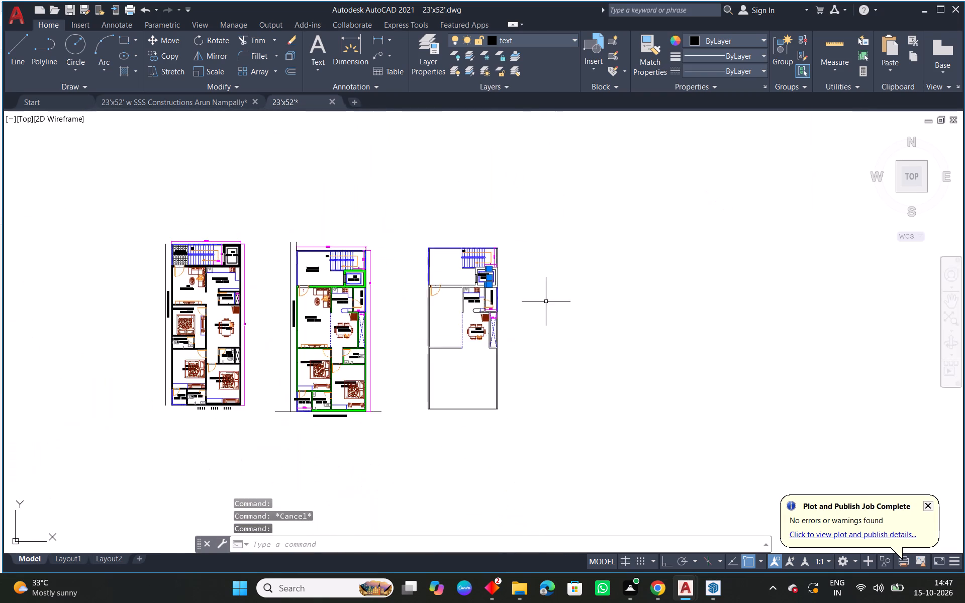
scroll(545, 301, up, 2)
key(Escape)
scroll(507, 301, down, 1)
scroll(225, 277, up, 2)
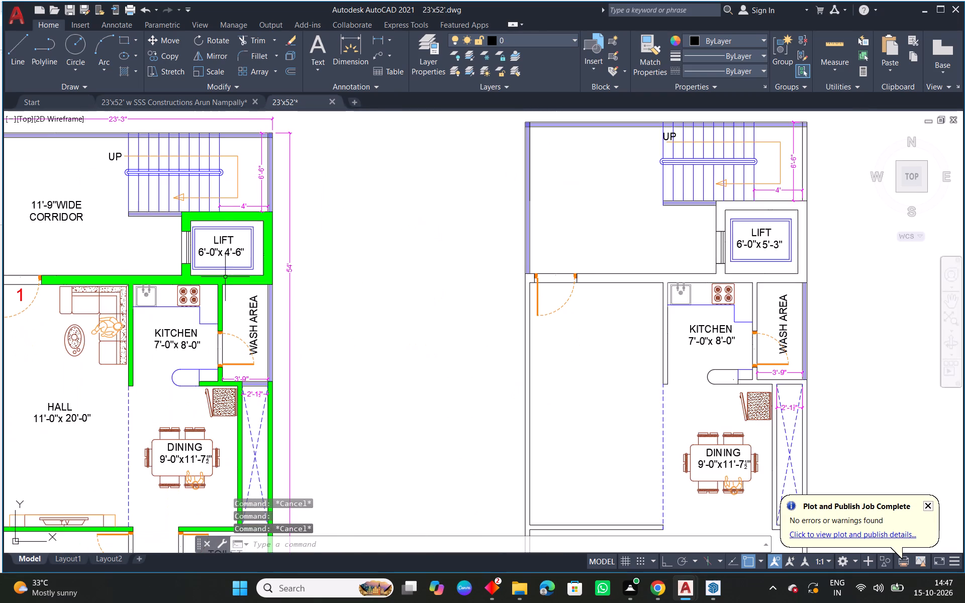
Offset the new lift shaft's upper inner wall line 4'-6" down into the shaft.
middle_drag(469, 327, 328, 328)
scroll(704, 247, up, 1)
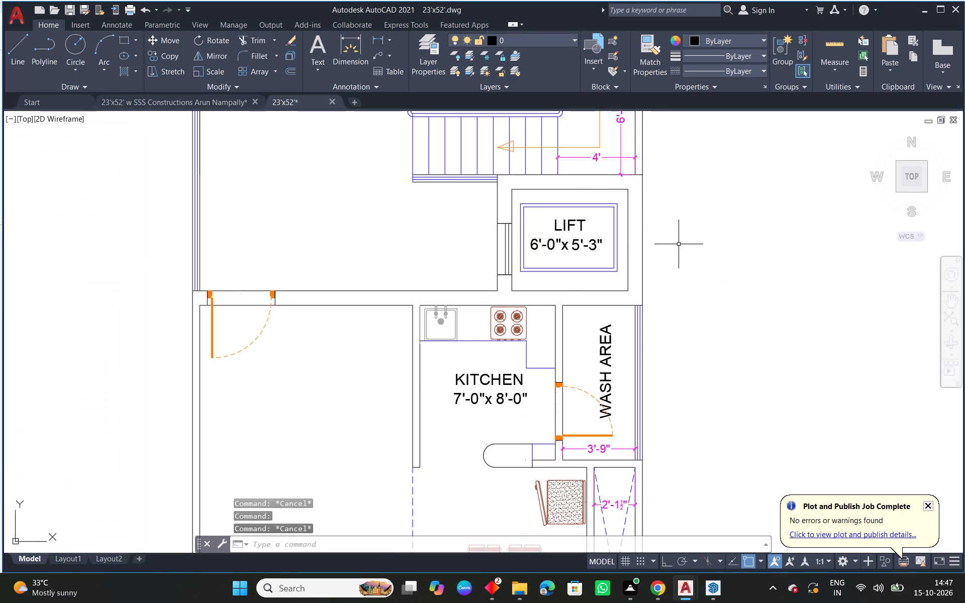
key(Escape)
text(o 4'')
key(BackSpace)
text(6")
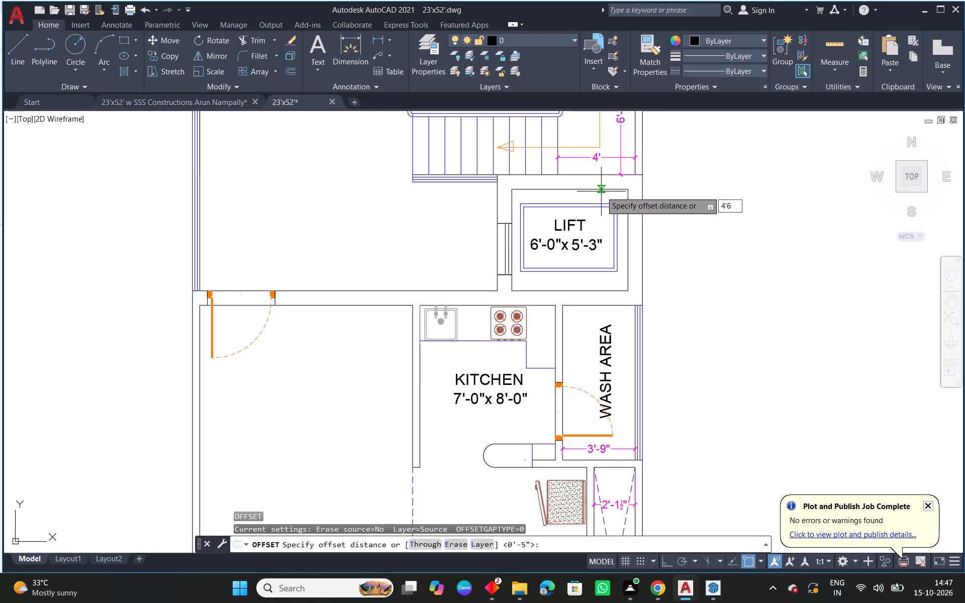
key(Return)
click(603, 188)
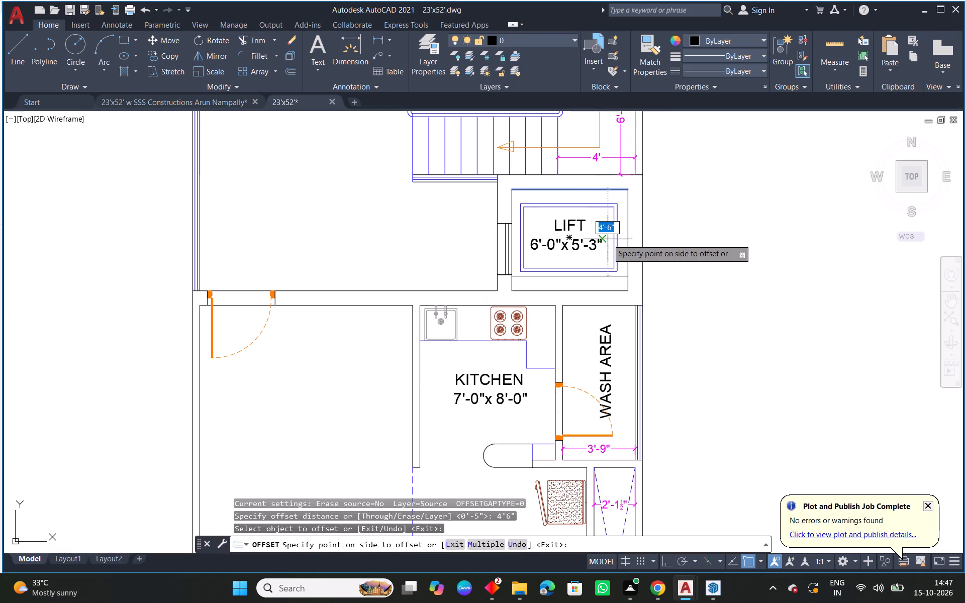
click(608, 242)
key(Escape)
scroll(622, 269, up, 1)
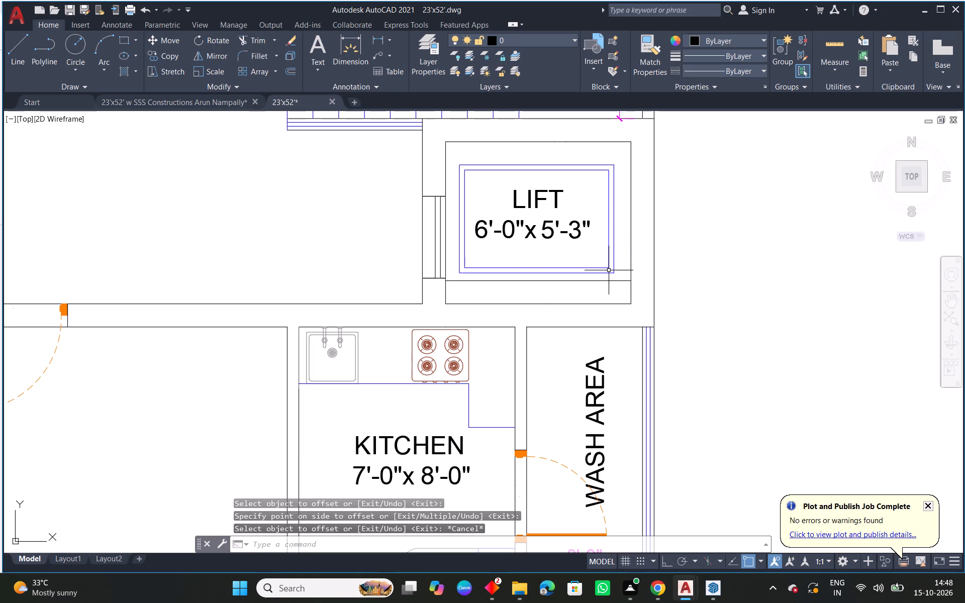
Move the lift car outline, LIFT label and size dimensions slightly up, away from the offset wall line.
click(619, 275)
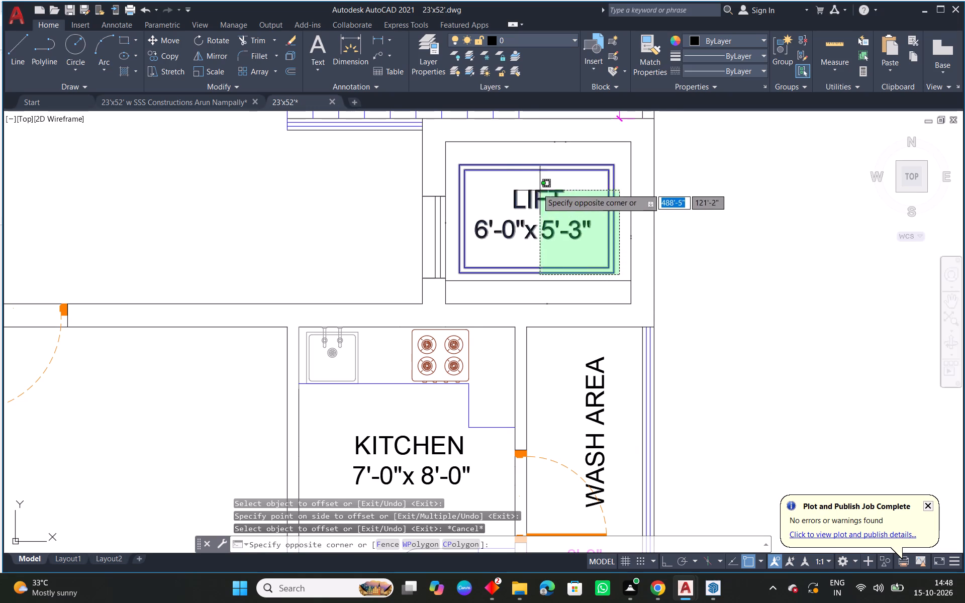
click(455, 158)
text(m)
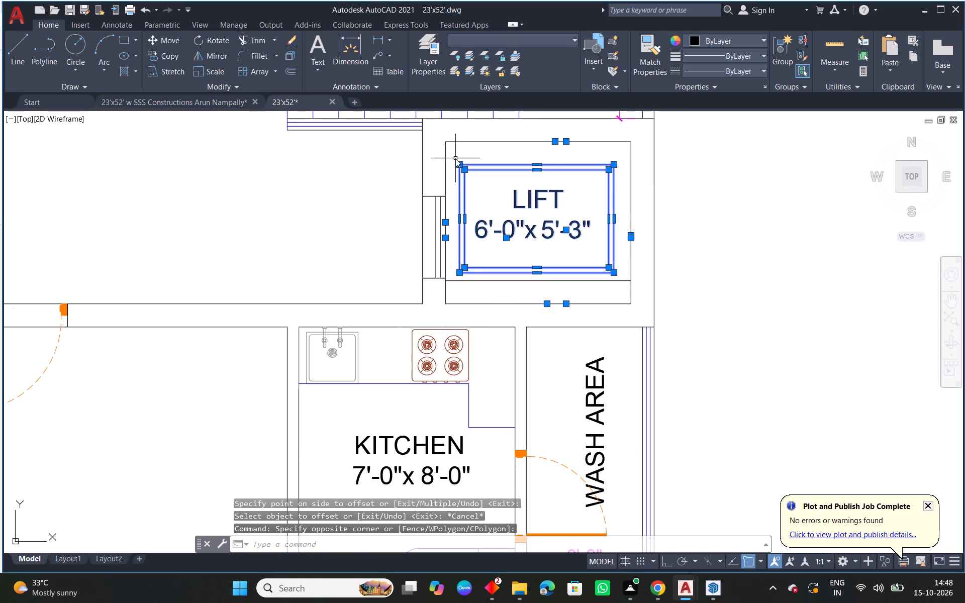
key(space)
scroll(537, 158, up, 1)
click(535, 170)
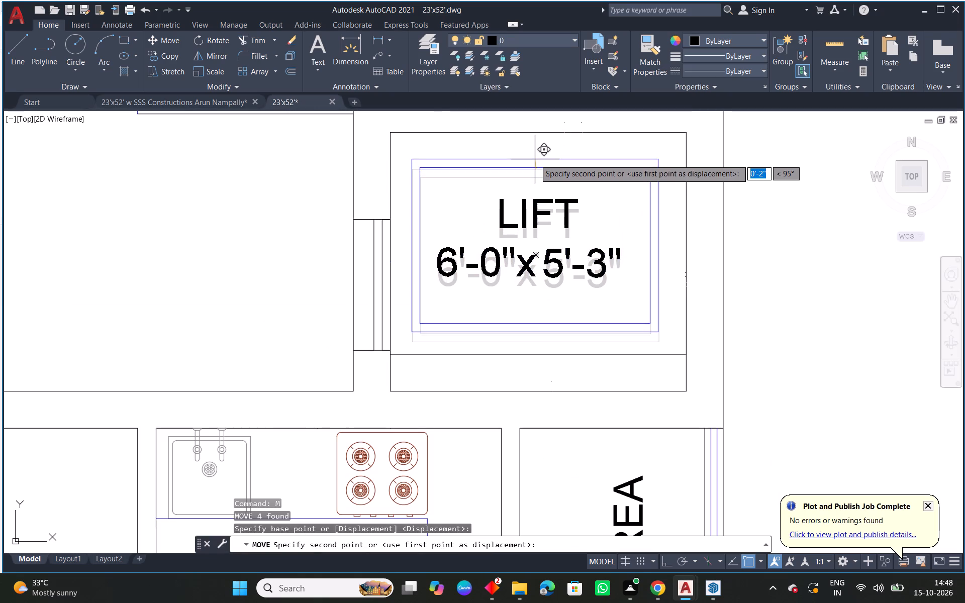
click(535, 158)
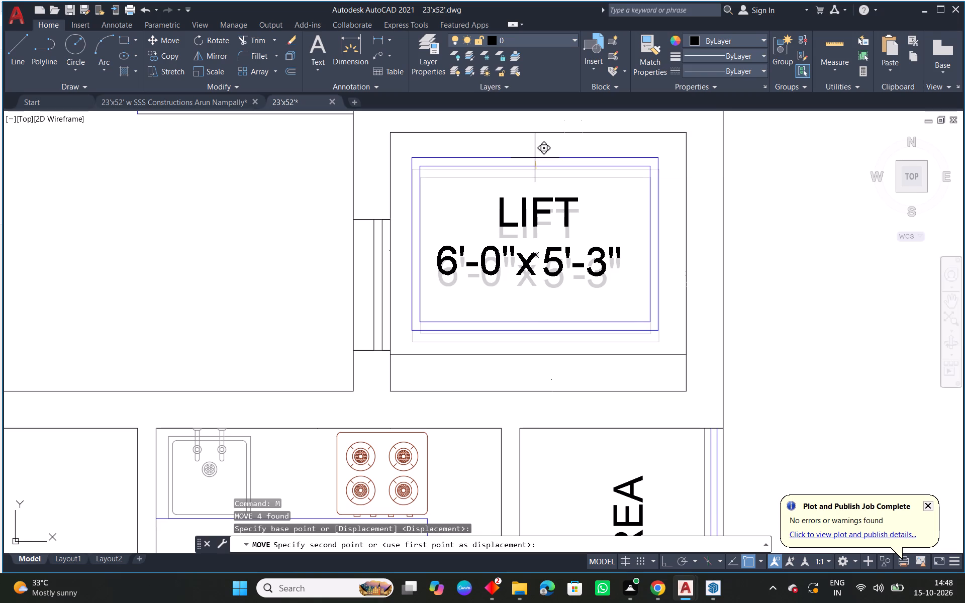
key(Escape)
Move the lift door lines slightly up along the new shaft's door-side wall.
drag(382, 210, 380, 221)
click(370, 289)
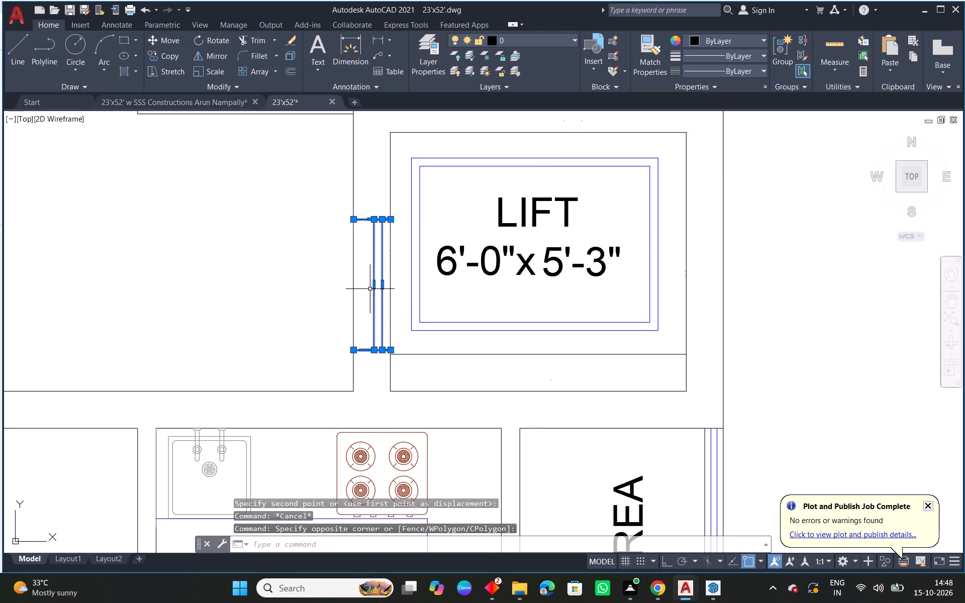
key(n)
key(BackSpace)
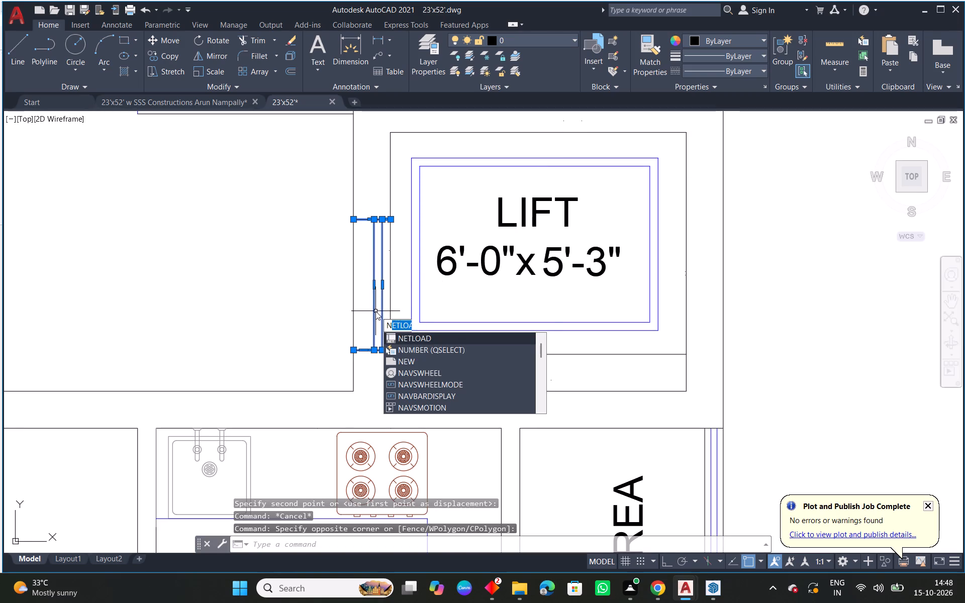
text(m)
key(space)
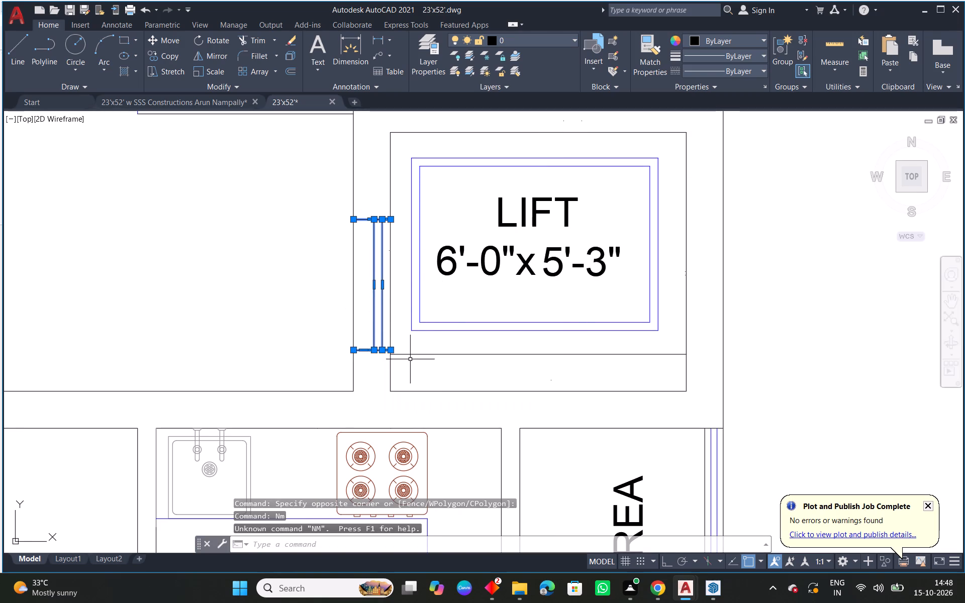
text(m)
key(space)
click(391, 351)
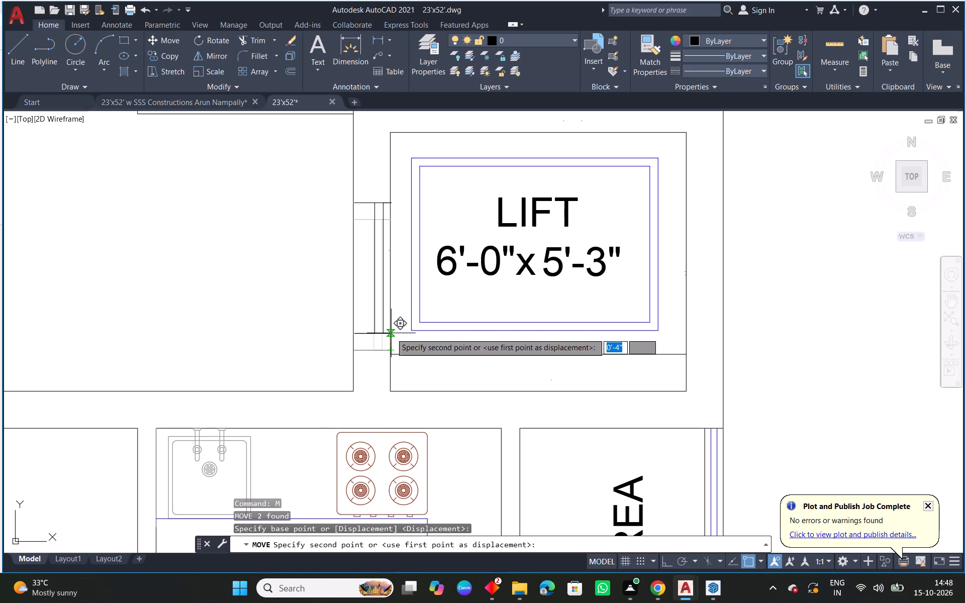
click(392, 320)
key(Escape)
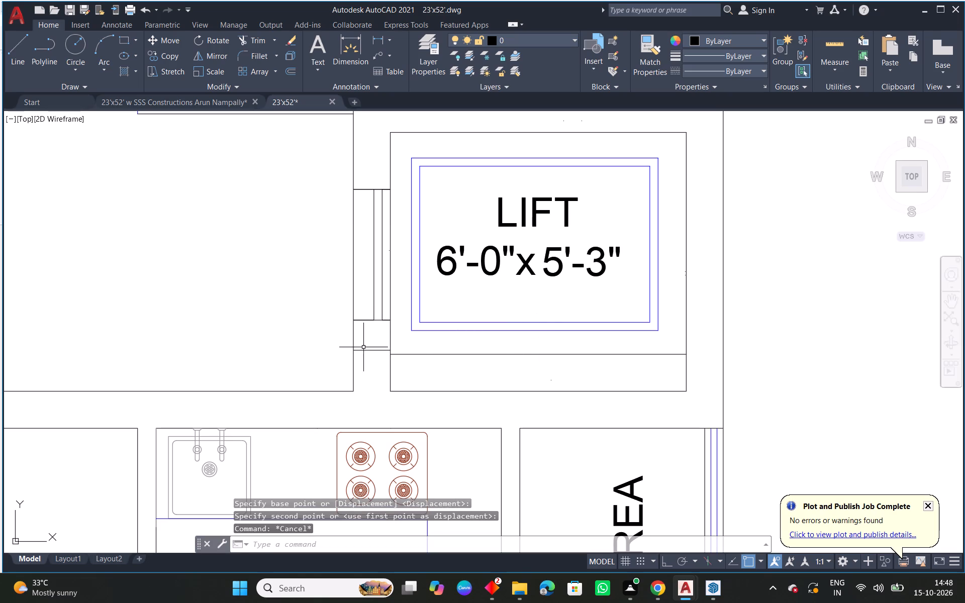
Delete the leftover line below the lift door and the shaft's old lower inner wall line.
click(369, 349)
key(Delete)
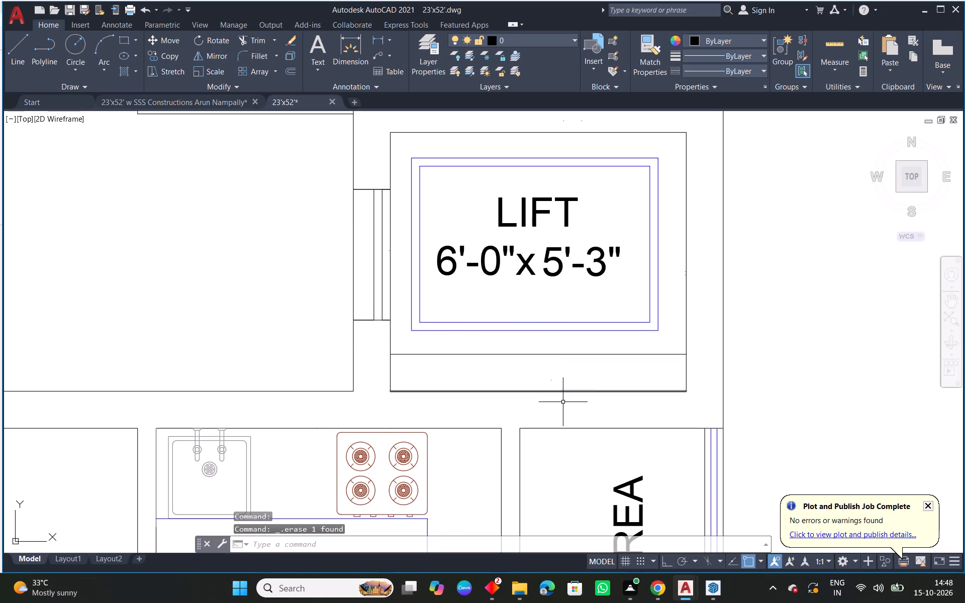
click(566, 391)
key(Delete)
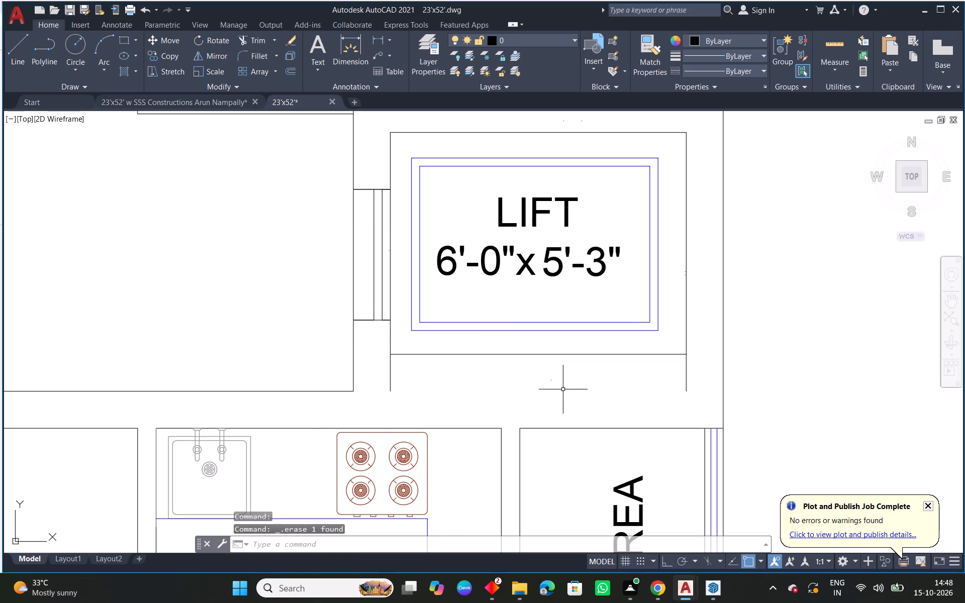
key(Escape)
Close the shaft's two lower inner corners on the 4'-6" offset line with zero-radius fillets.
middle_drag(620, 290, 615, 330)
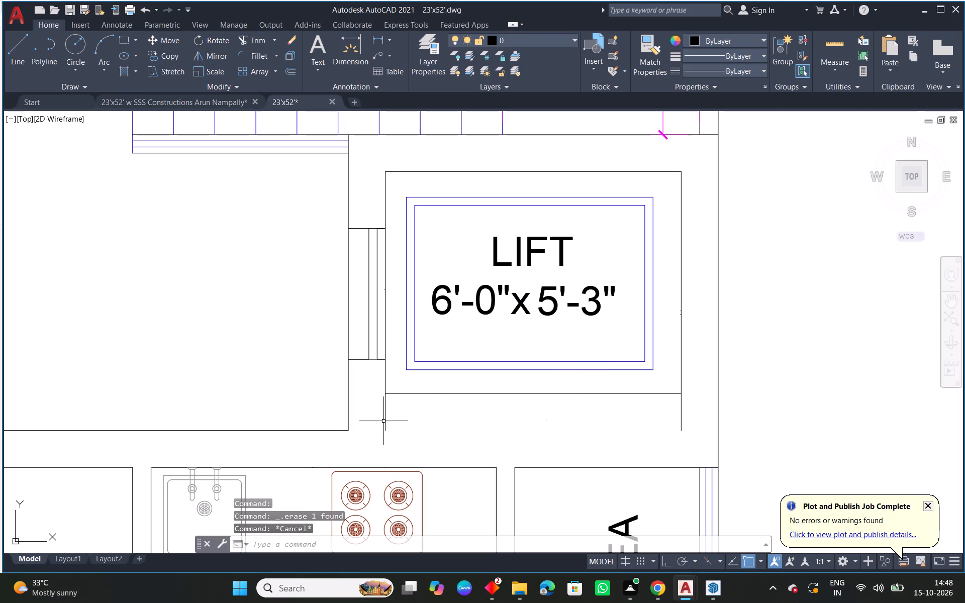
key(Escape)
key(f)
key(space)
click(384, 376)
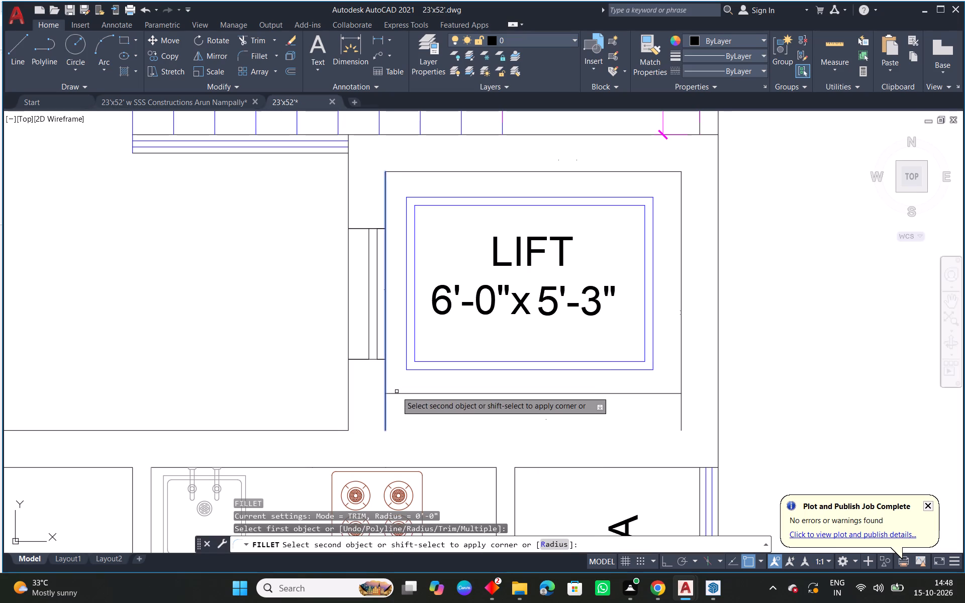
click(398, 393)
right_click(713, 258)
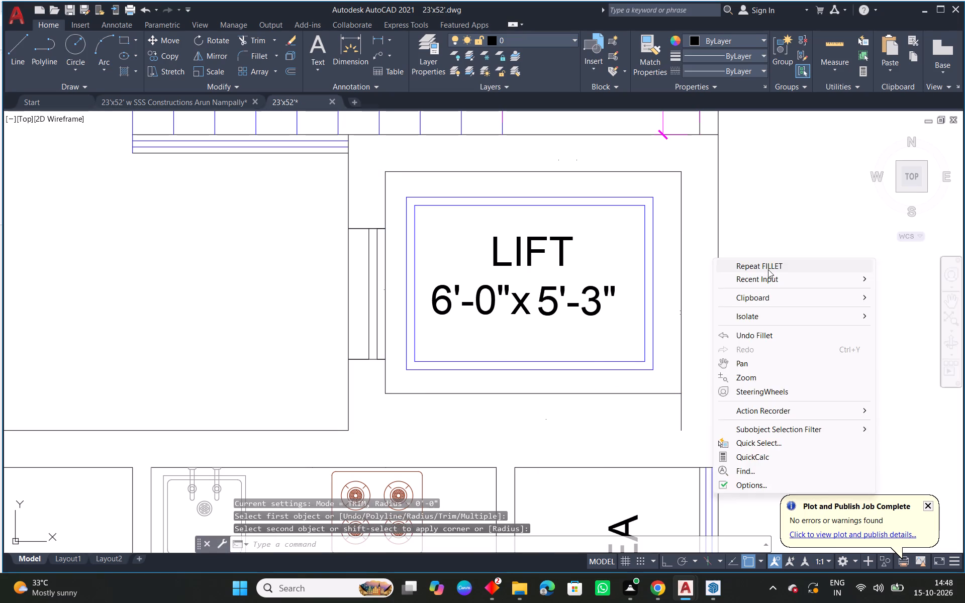
click(768, 269)
click(667, 393)
click(681, 377)
key(Escape)
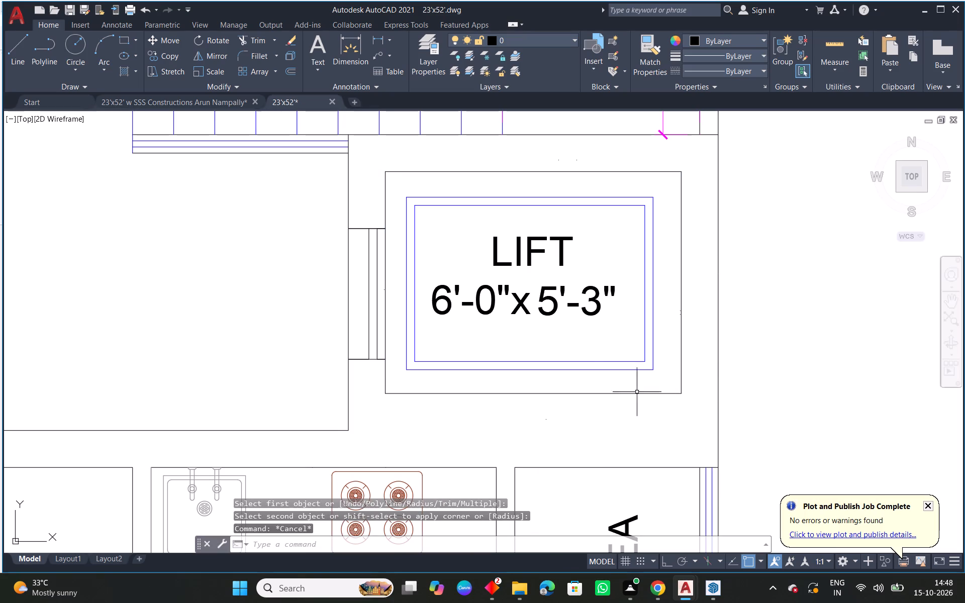
Offset the shaft's lower inner wall line 9" outward, towards the kitchen.
text(o 9")
key(Return)
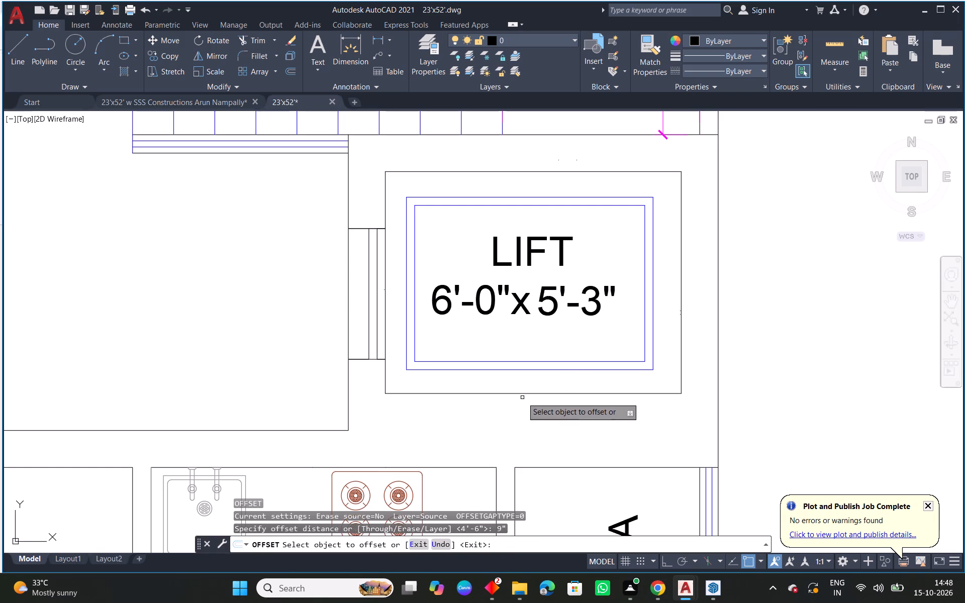
click(525, 394)
click(529, 432)
key(Escape)
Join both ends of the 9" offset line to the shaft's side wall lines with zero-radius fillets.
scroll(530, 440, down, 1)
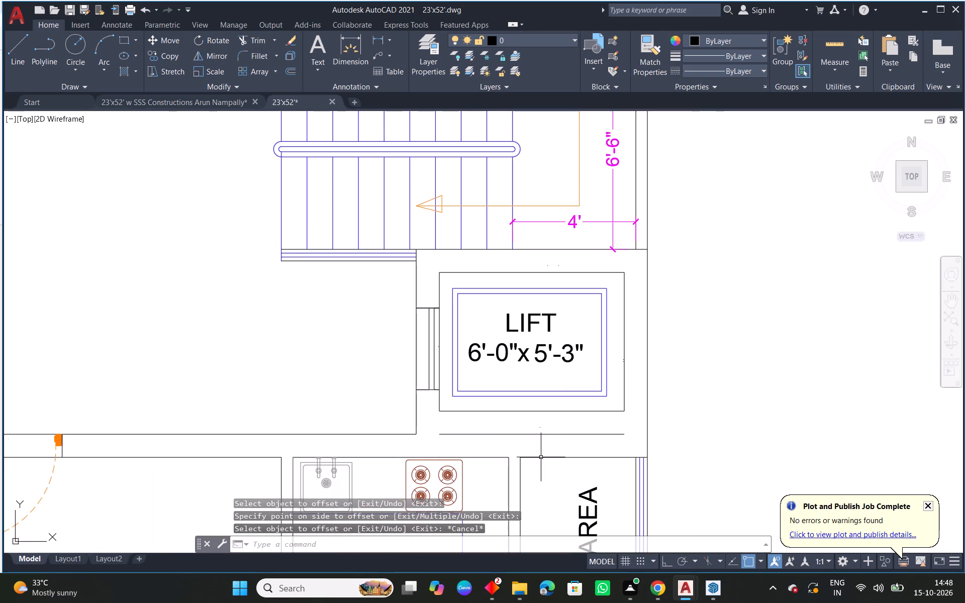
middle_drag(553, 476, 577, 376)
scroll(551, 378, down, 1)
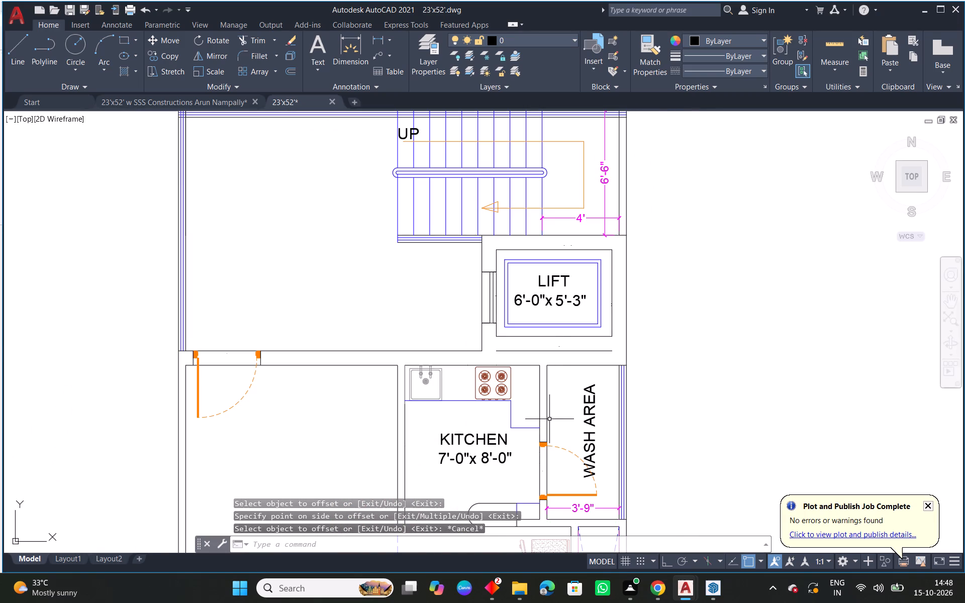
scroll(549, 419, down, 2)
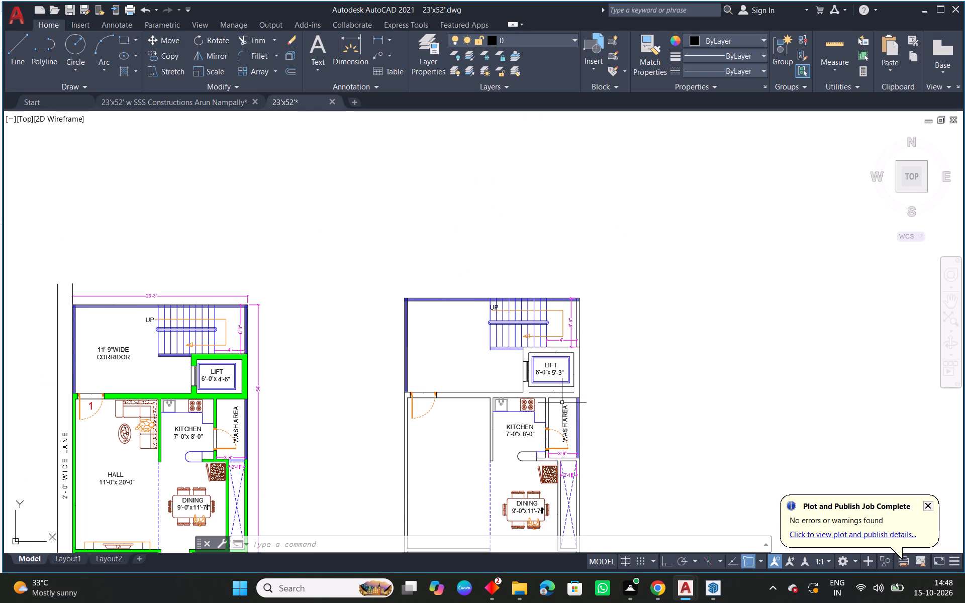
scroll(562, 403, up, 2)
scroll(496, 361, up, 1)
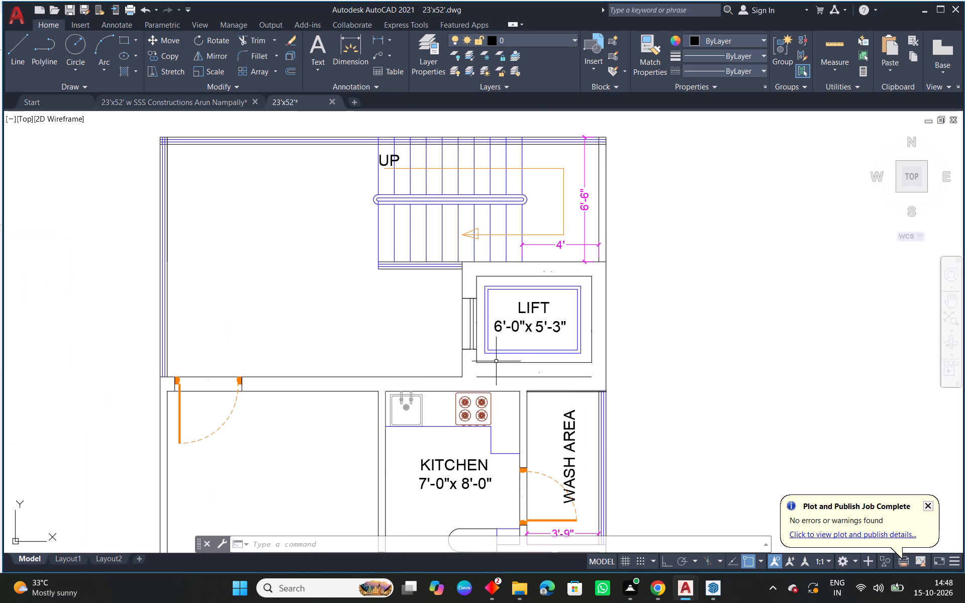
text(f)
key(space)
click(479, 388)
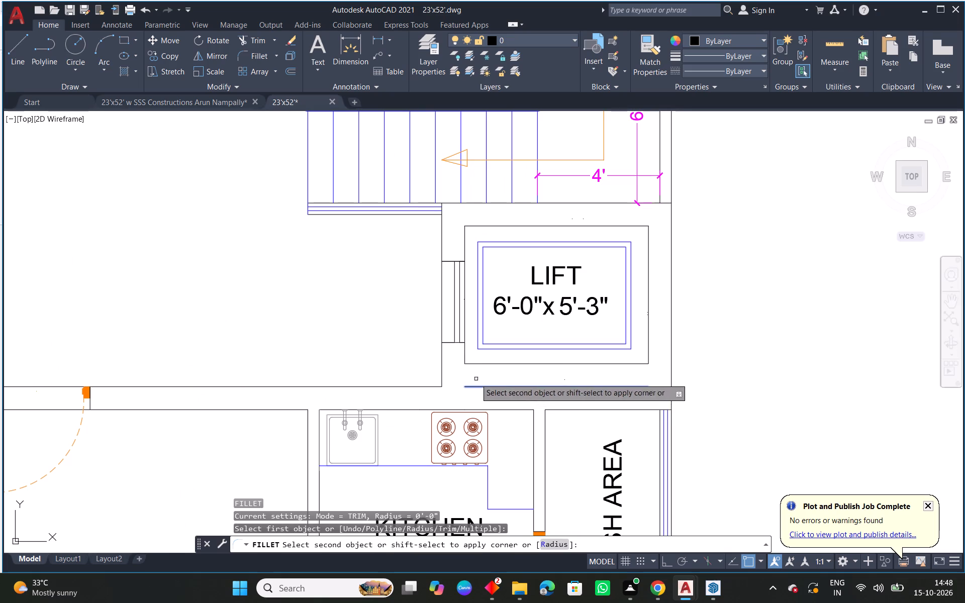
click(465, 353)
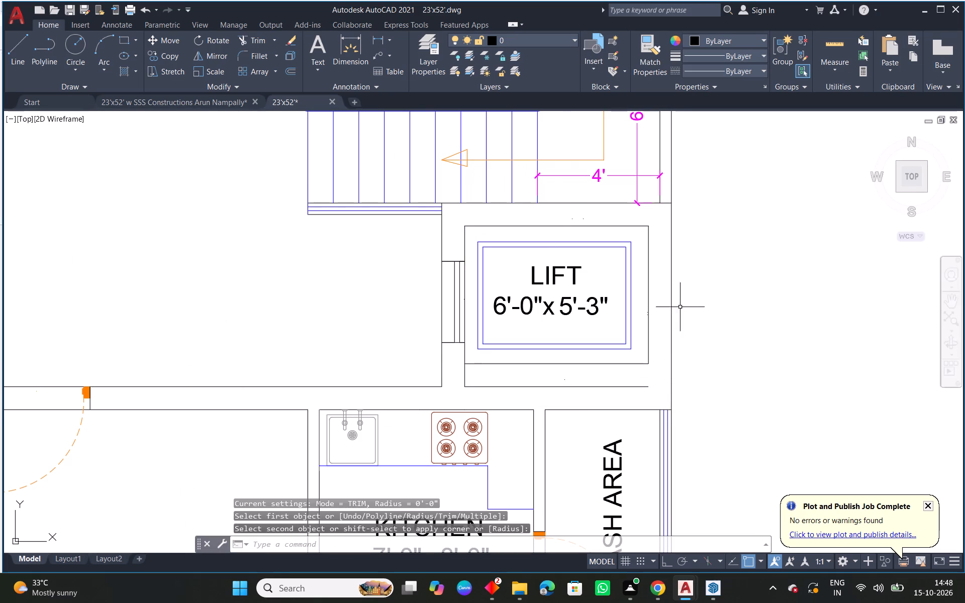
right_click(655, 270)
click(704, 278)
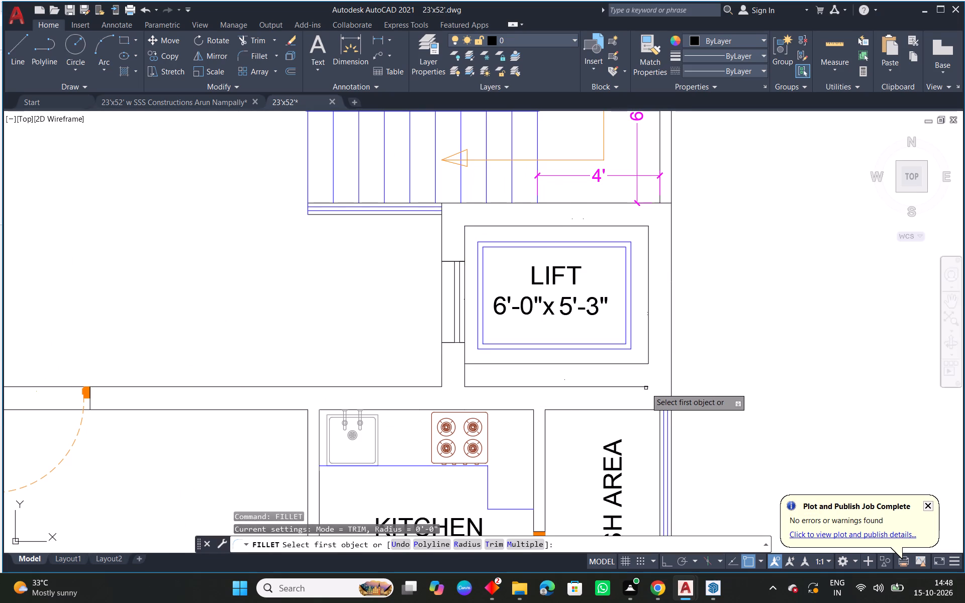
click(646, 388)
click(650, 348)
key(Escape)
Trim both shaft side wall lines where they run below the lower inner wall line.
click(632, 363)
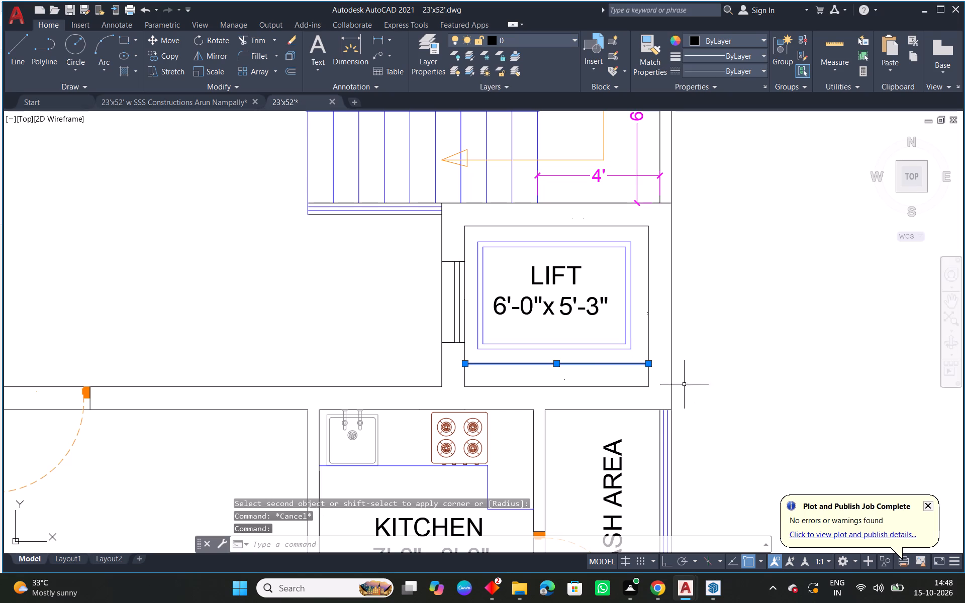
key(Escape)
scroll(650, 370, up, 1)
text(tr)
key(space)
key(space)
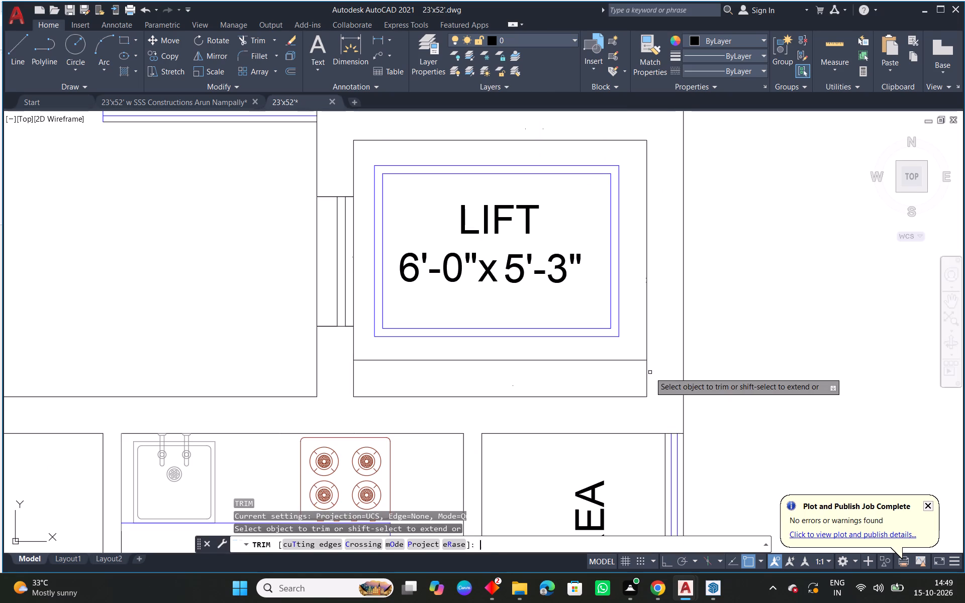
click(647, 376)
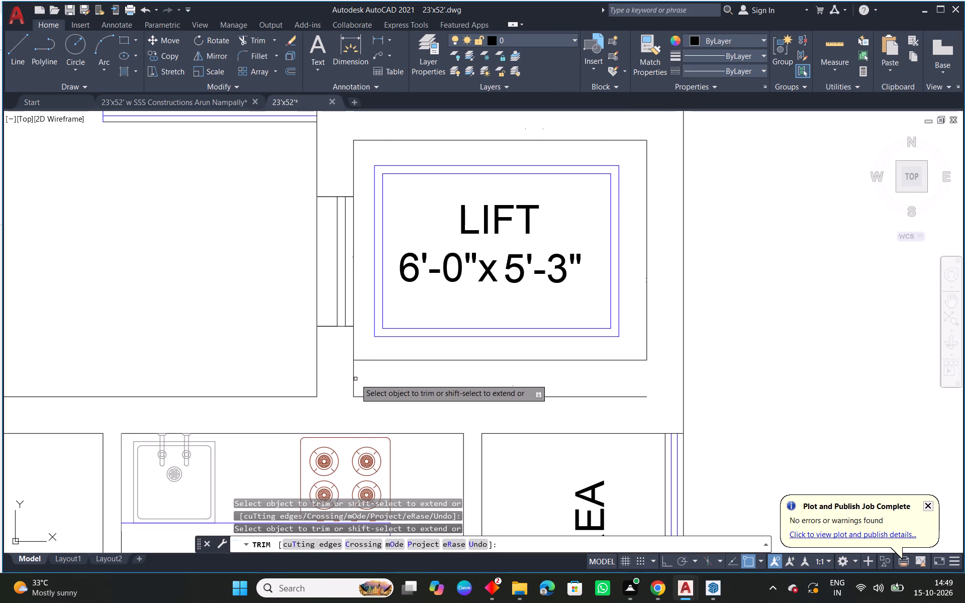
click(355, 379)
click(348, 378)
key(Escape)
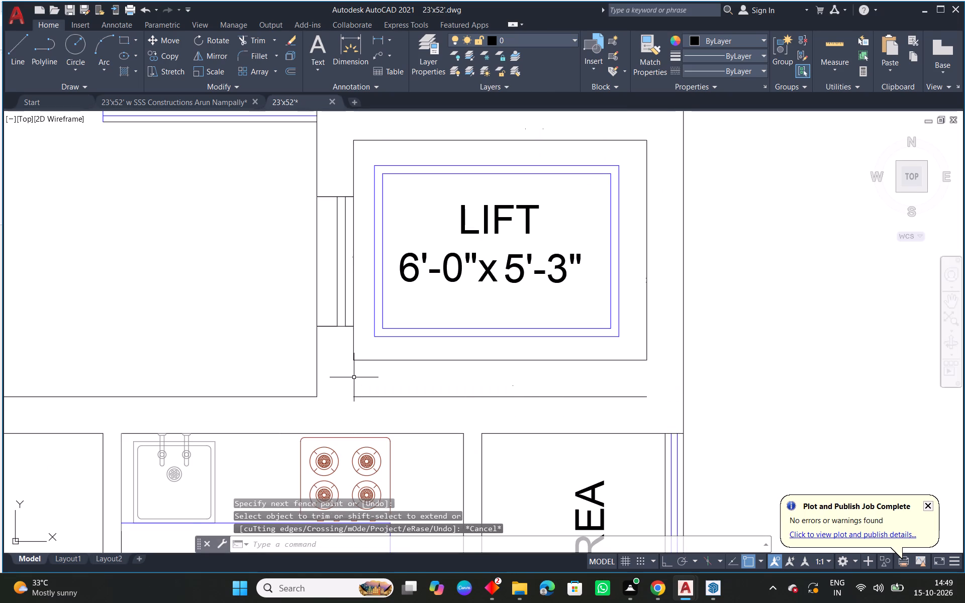
Extend the 9" offset line at both ends, to the lift's door-side outer wall line and the building's outer wall.
key(e)
key(x)
key(space)
drag(378, 386, 370, 411)
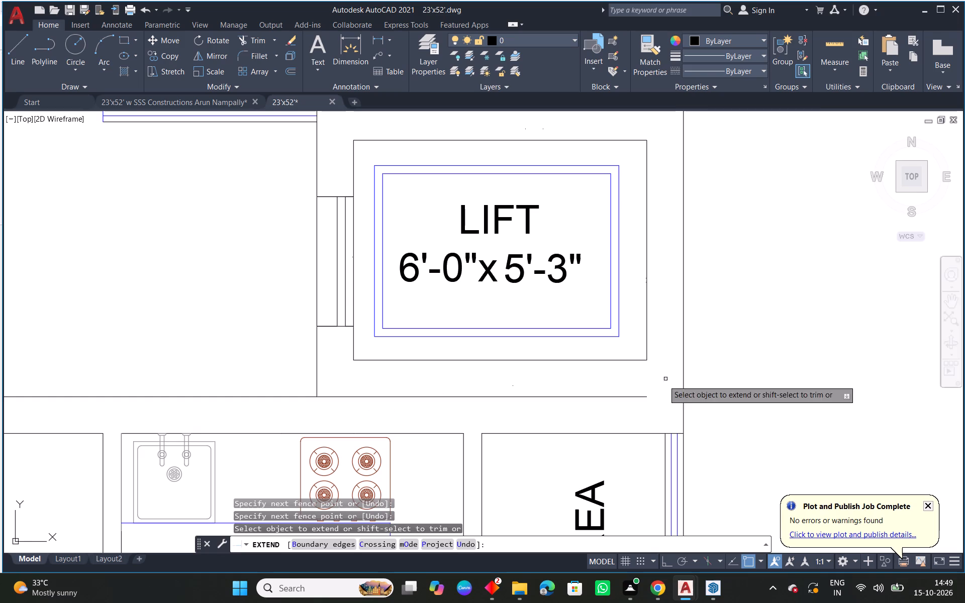
drag(635, 375, 637, 417)
key(Escape)
Stretch the lift's depth dimension between the shaft's upper and lower inner walls so it reads 4'-6".
scroll(601, 393, down, 3)
middle_drag(598, 432, 687, 351)
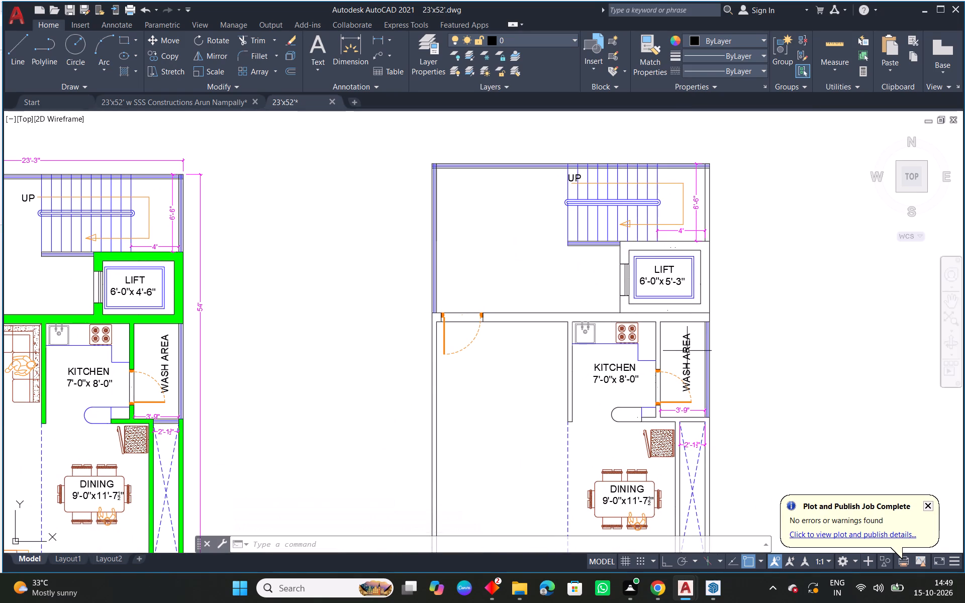
key(Escape)
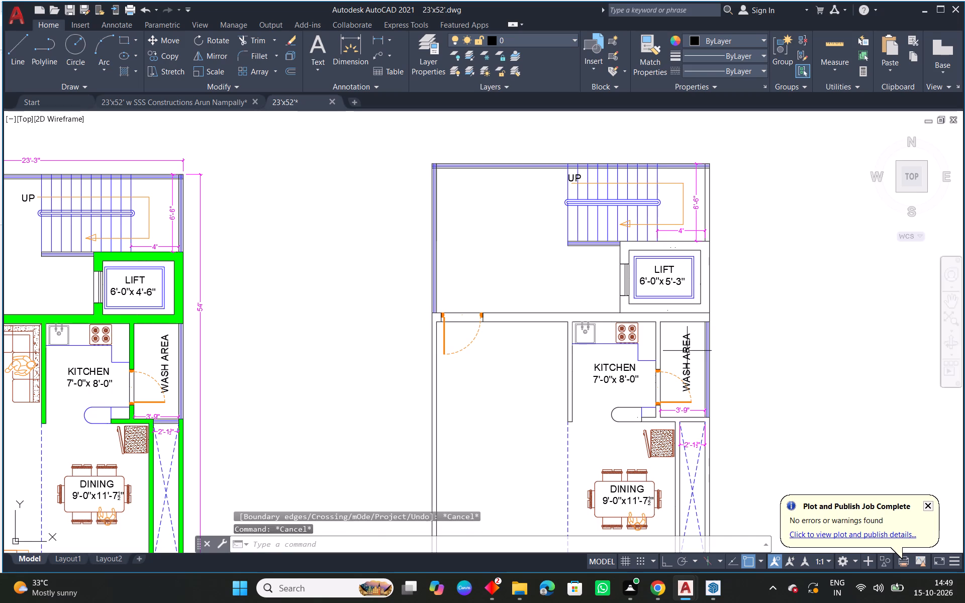
click(675, 283)
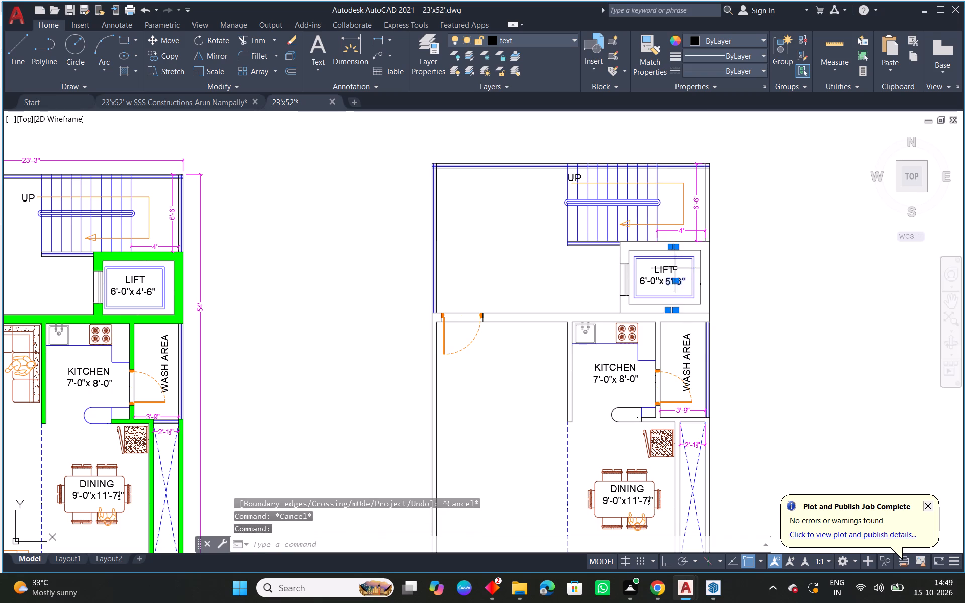
scroll(677, 246, up, 3)
click(650, 252)
click(645, 262)
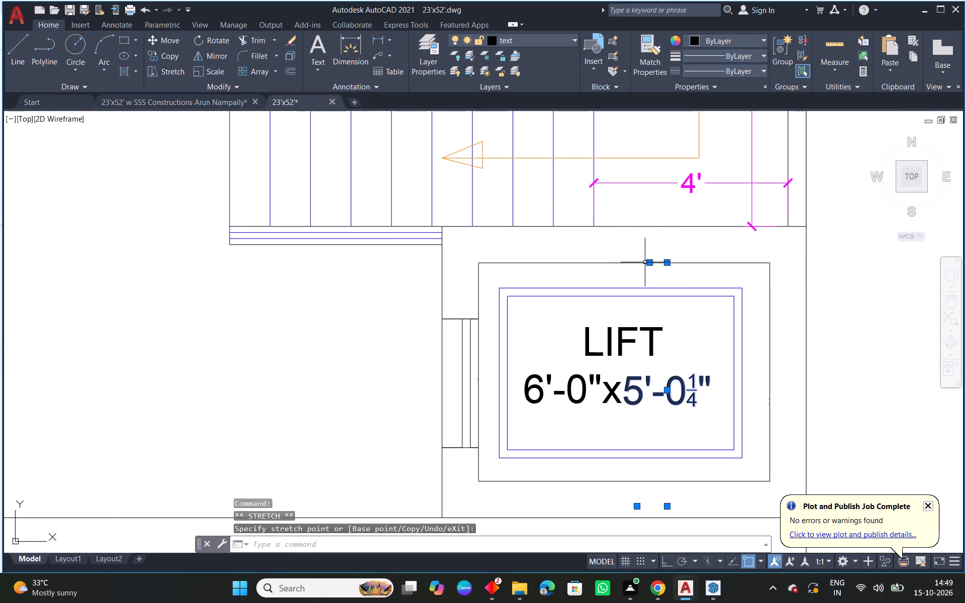
middle_drag(678, 372, 690, 278)
click(648, 415)
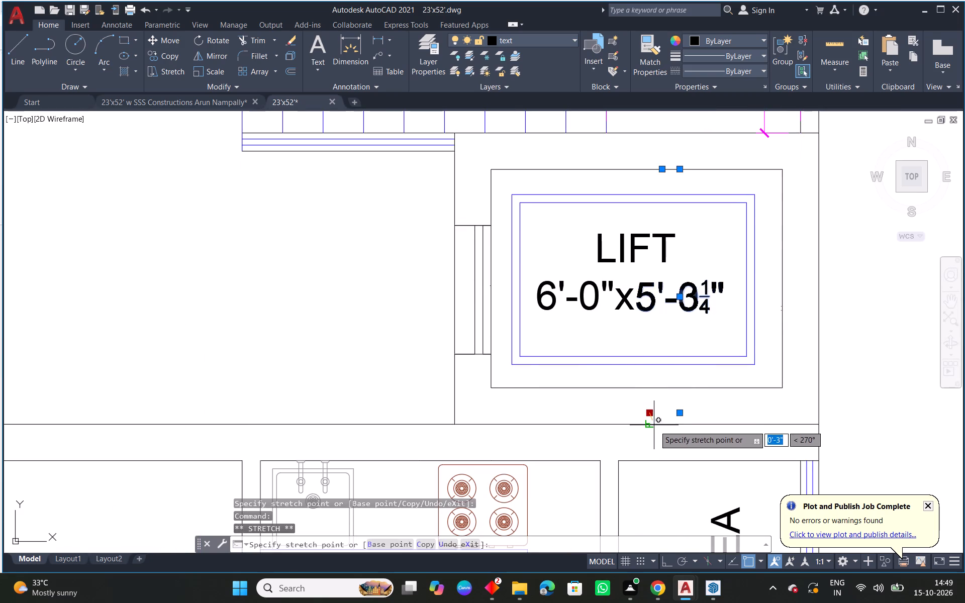
click(654, 426)
drag(649, 424, 649, 417)
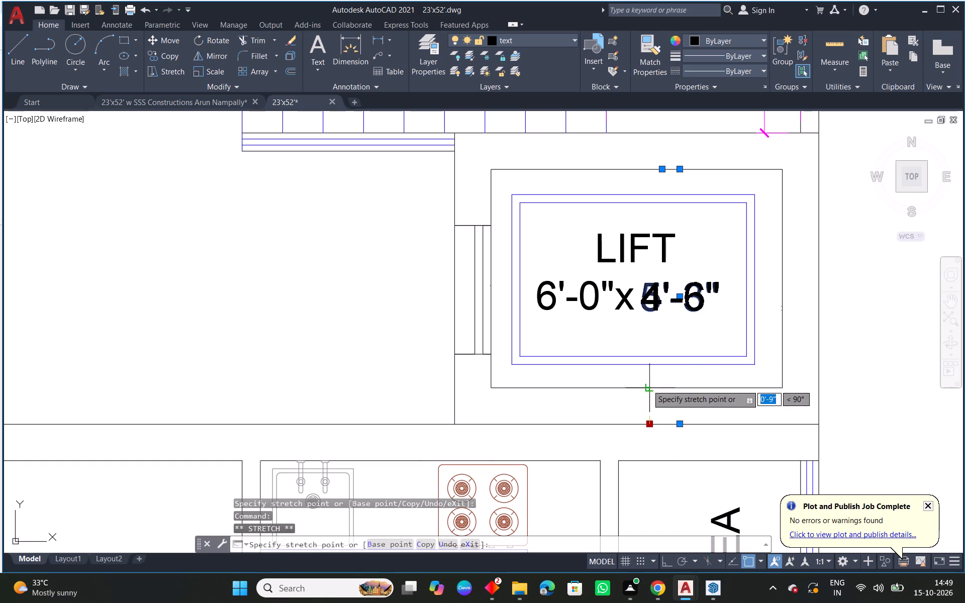
click(647, 384)
key(Escape)
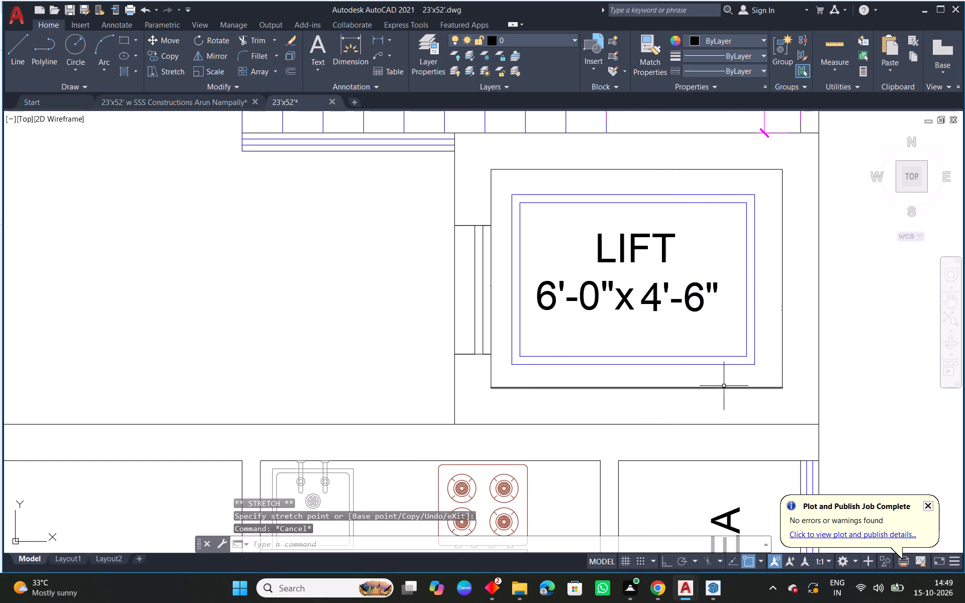
Move the kitchen, wash area, dining and hall door portion up 9" onto the wall line below the lift shaft.
scroll(724, 391, down, 2)
scroll(723, 432, down, 1)
middle_drag(802, 464, 803, 395)
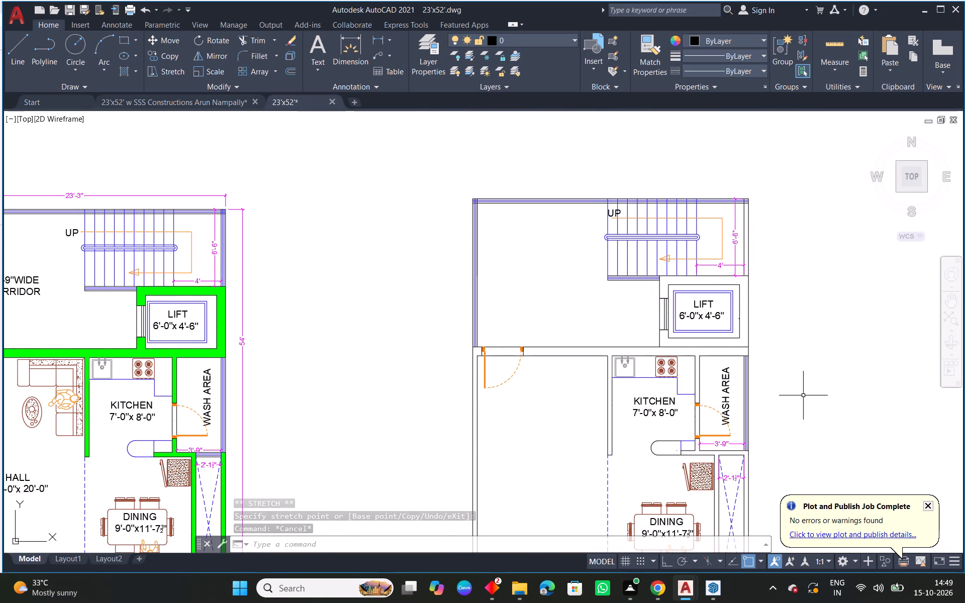
scroll(732, 363, up, 3)
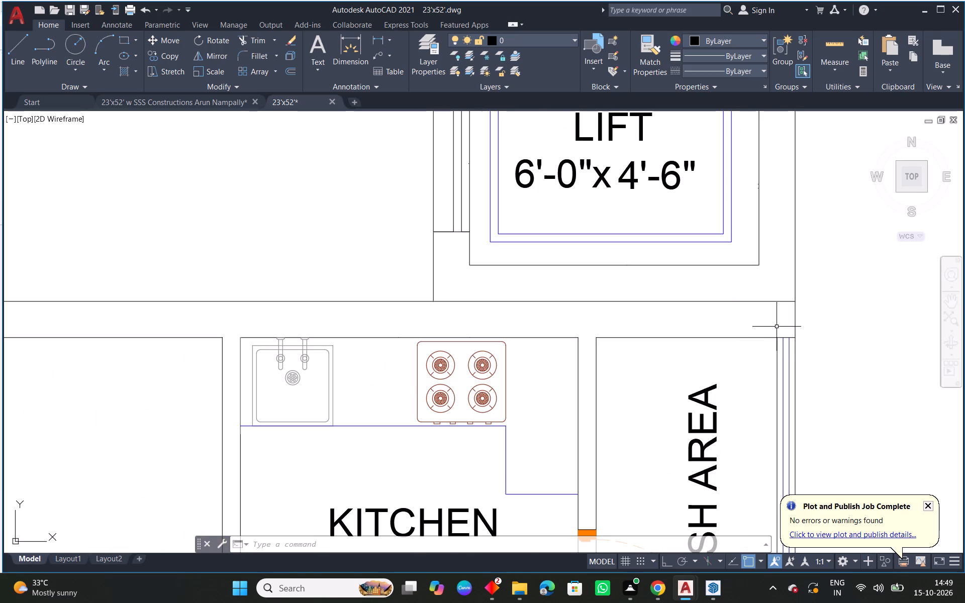
scroll(791, 330, up, 2)
click(790, 336)
scroll(703, 458, down, 3)
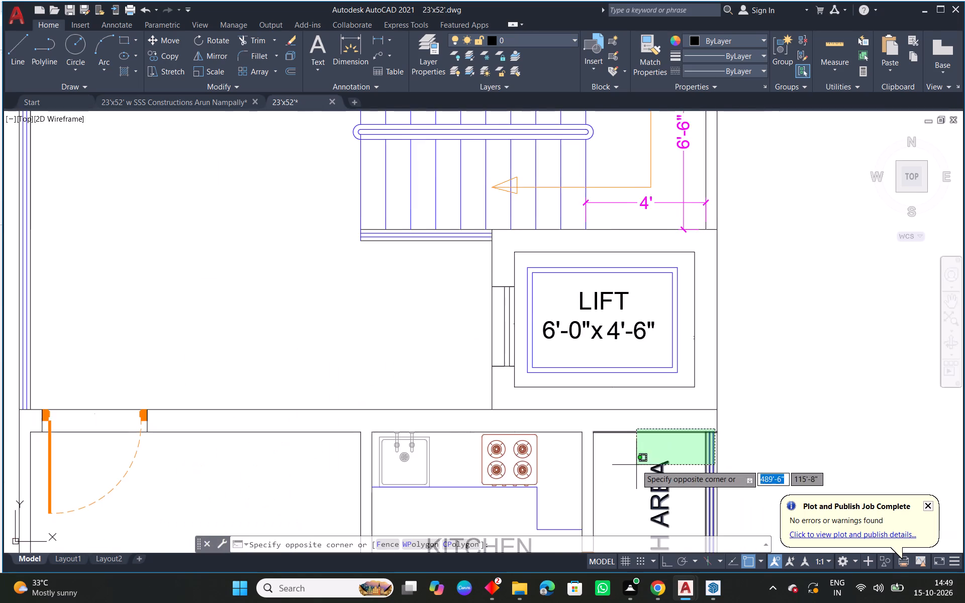
middle_drag(636, 465, 726, 238)
middle_drag(419, 448, 481, 292)
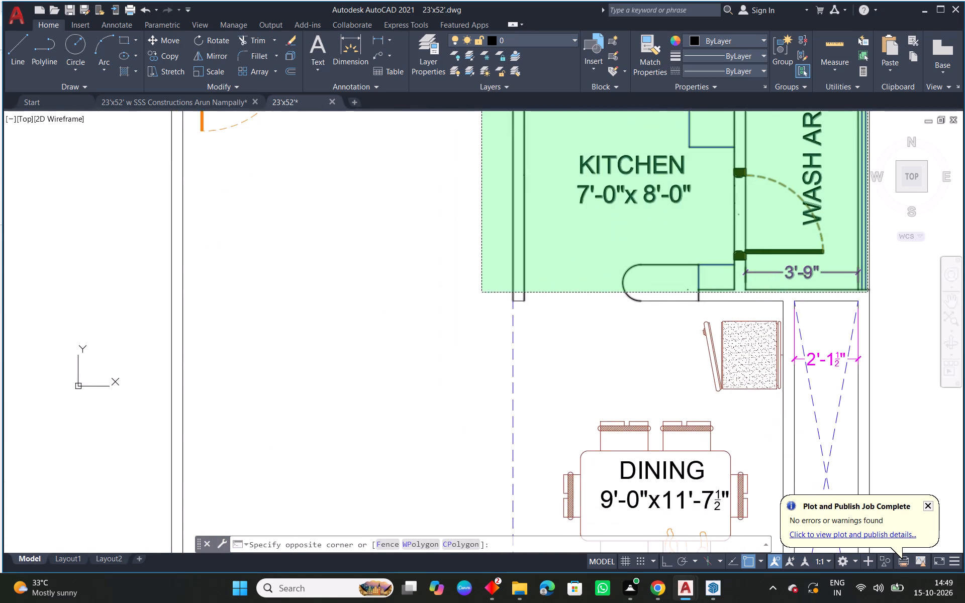
scroll(481, 340, down, 2)
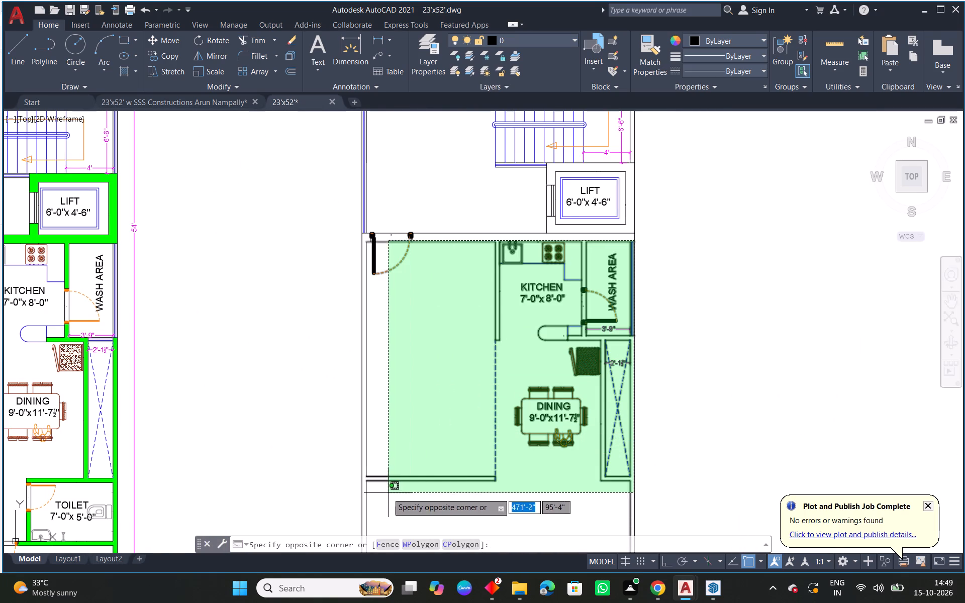
click(388, 493)
scroll(644, 243, up, 3)
scroll(600, 238, up, 2)
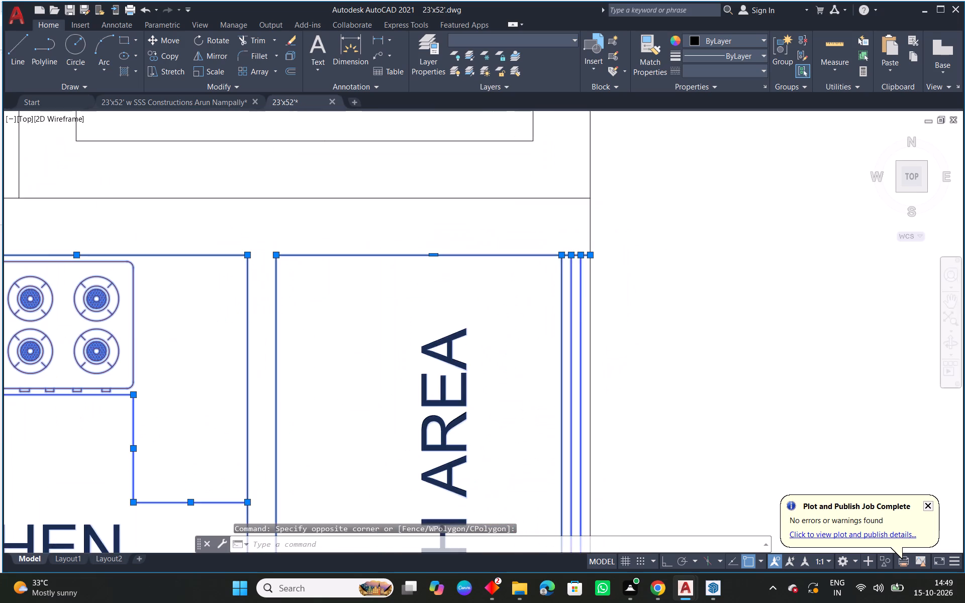
text(m)
key(space)
click(581, 266)
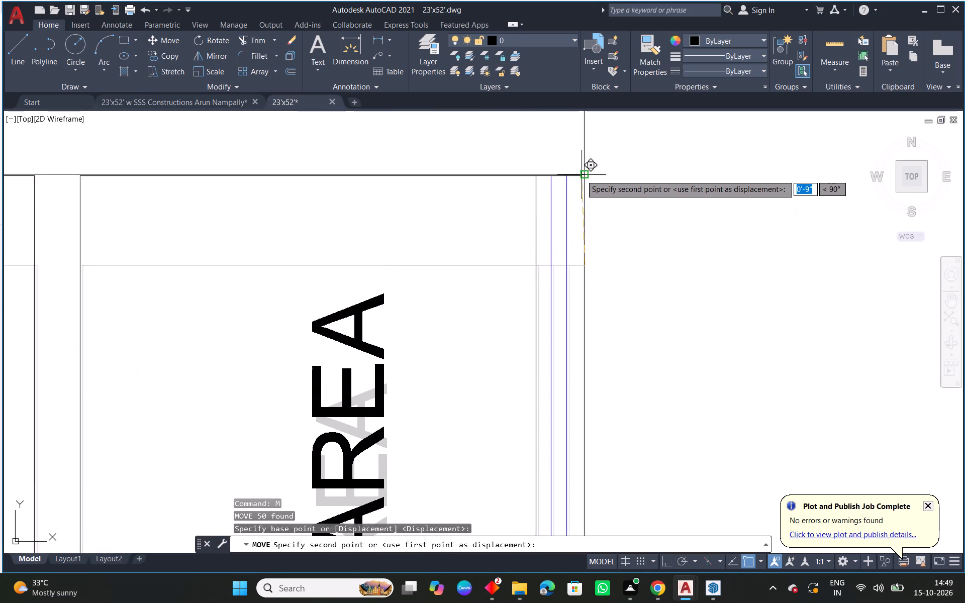
click(581, 174)
key(Escape)
Erase the overlapping line running below the lift shaft and the kitchen's upper wall line.
scroll(587, 236, down, 3)
scroll(458, 236, up, 2)
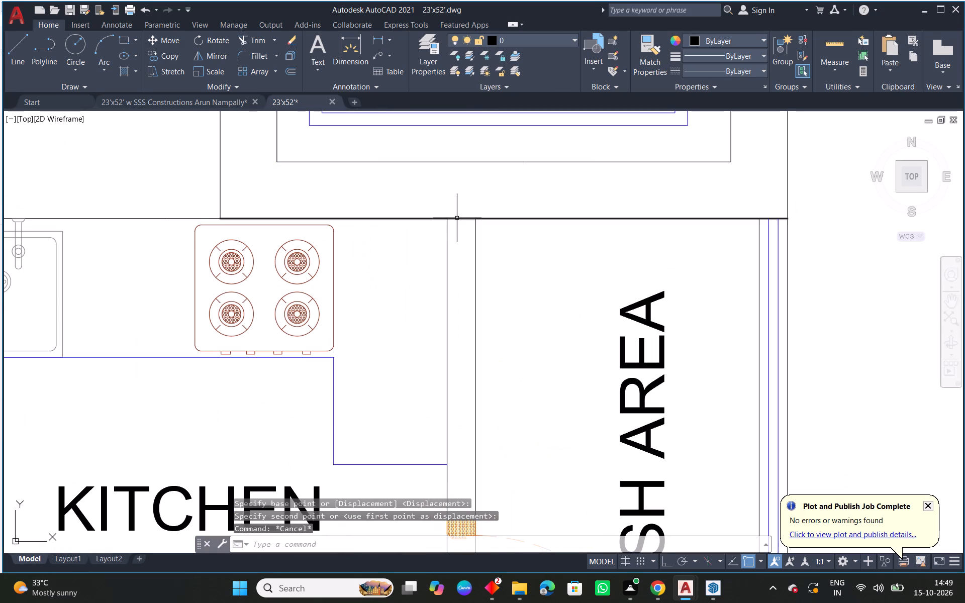
click(457, 218)
key(Delete)
scroll(507, 237, down, 1)
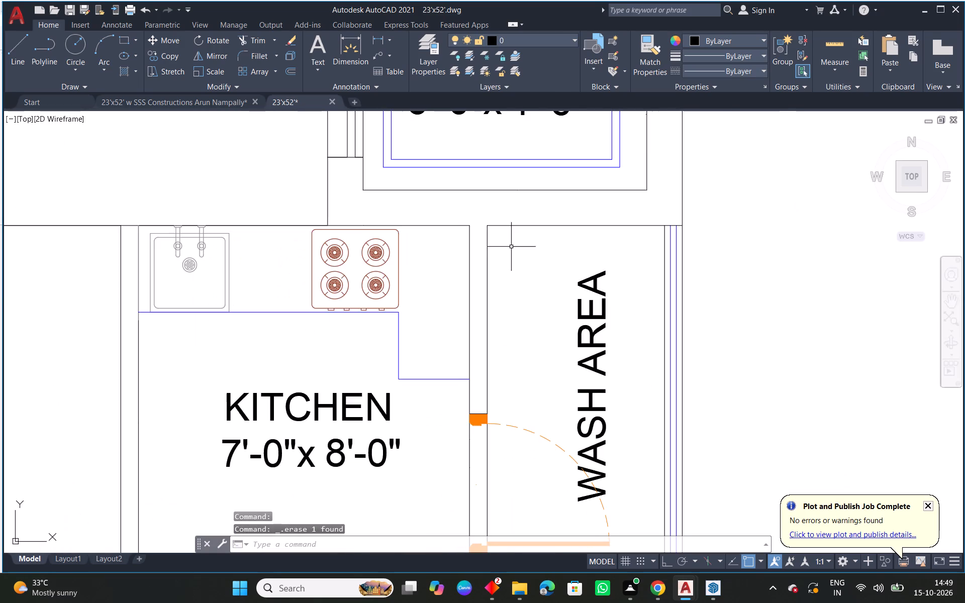
middle_drag(382, 245, 501, 252)
click(380, 232)
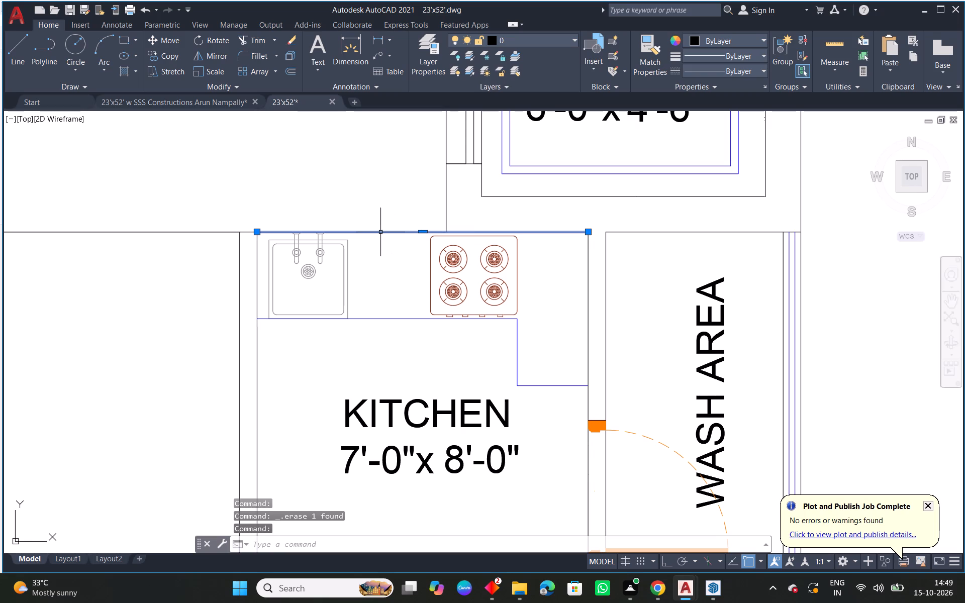
key(Delete)
key(Escape)
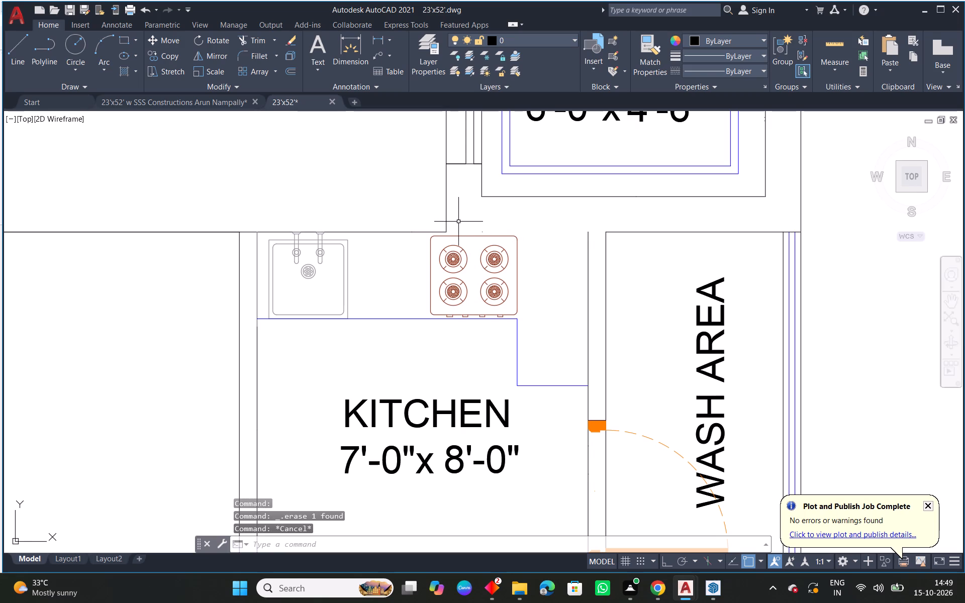
Join the corridor's lower wall line to the kitchen-side face of the wash area wall with a zero-radius fillet.
key(f)
key(space)
click(438, 233)
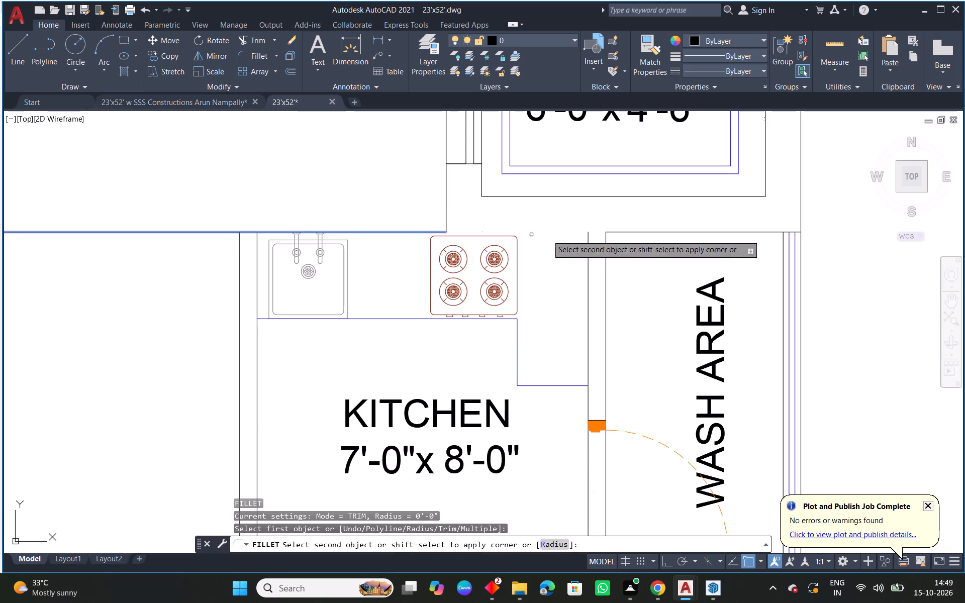
click(589, 239)
key(Escape)
Erase the duplicate line overlapping the wall line between the corridor and the hall.
scroll(634, 289, down, 3)
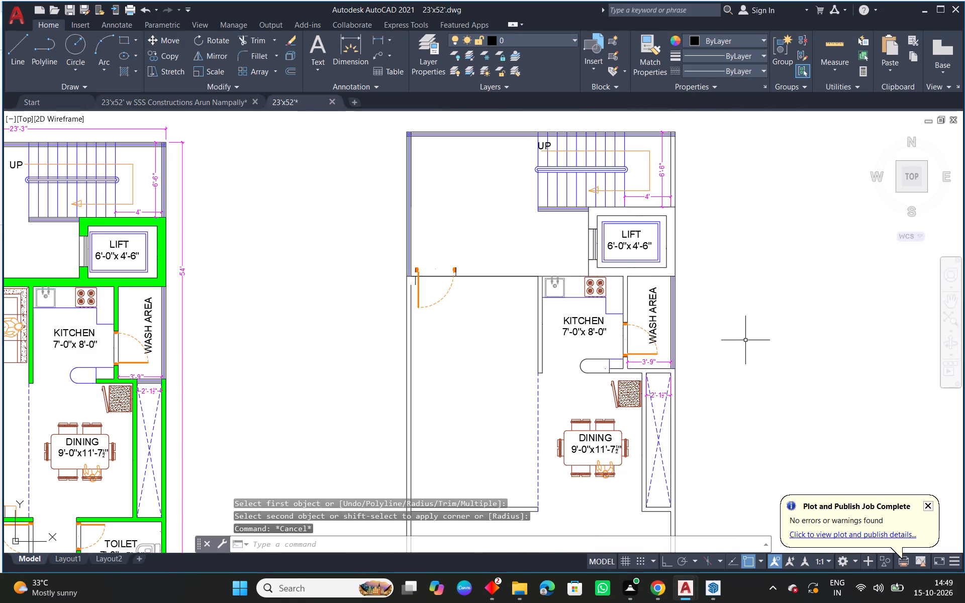
middle_click(745, 340)
middle_drag(481, 276, 546, 300)
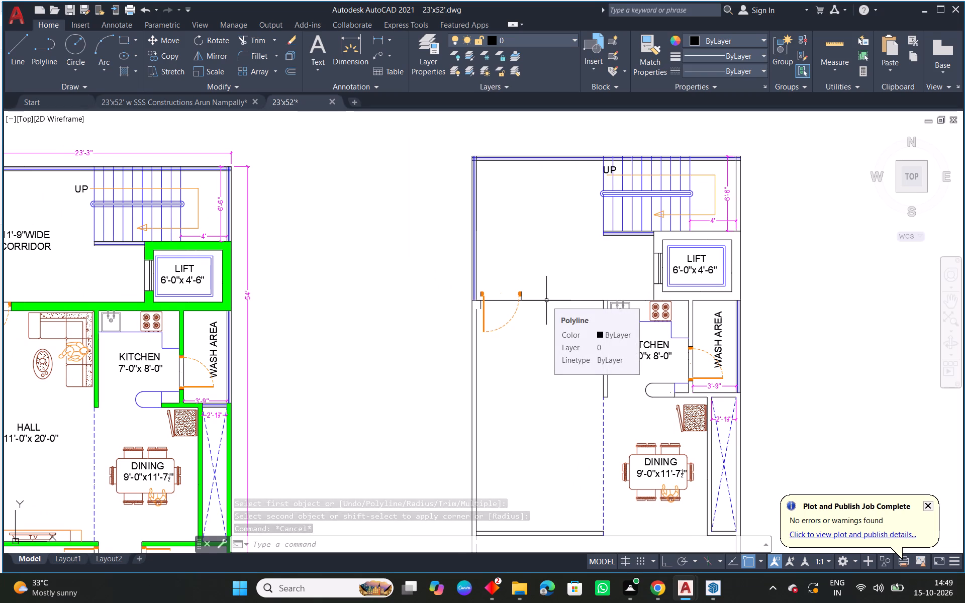
middle_drag(559, 304, 668, 314)
key(Escape)
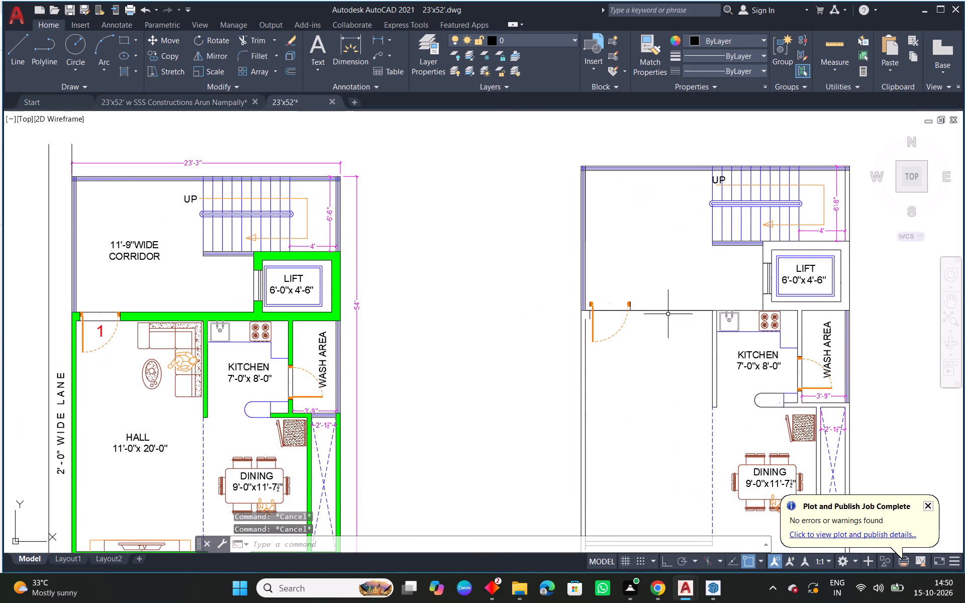
scroll(667, 309, up, 1)
click(667, 311)
key(Delete)
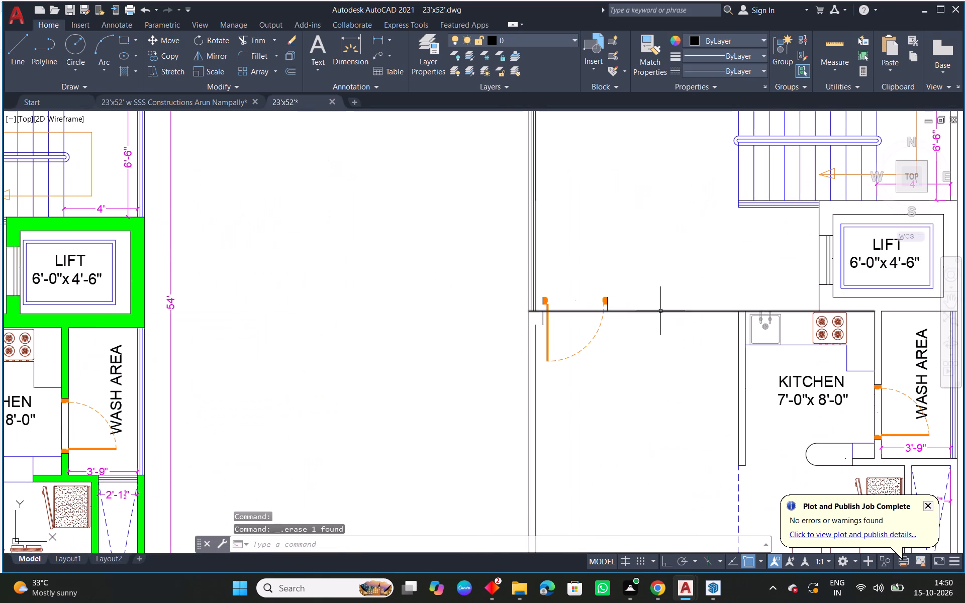
Offset the wall line between hall and corridor 9" toward the corridor.
scroll(677, 304, up, 1)
middle_drag(739, 260, 674, 296)
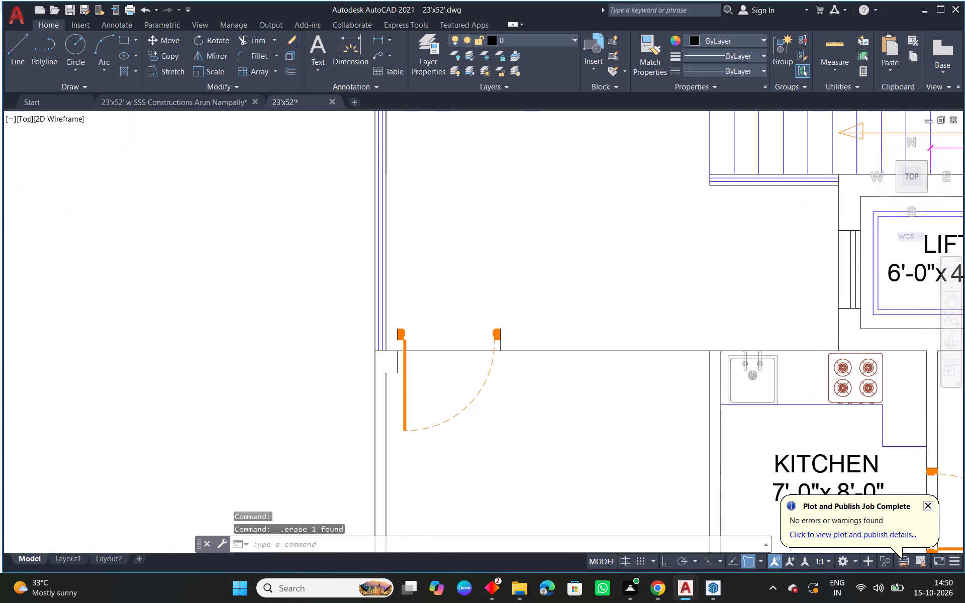
key(Escape)
text(o 9")
key(Return)
click(634, 350)
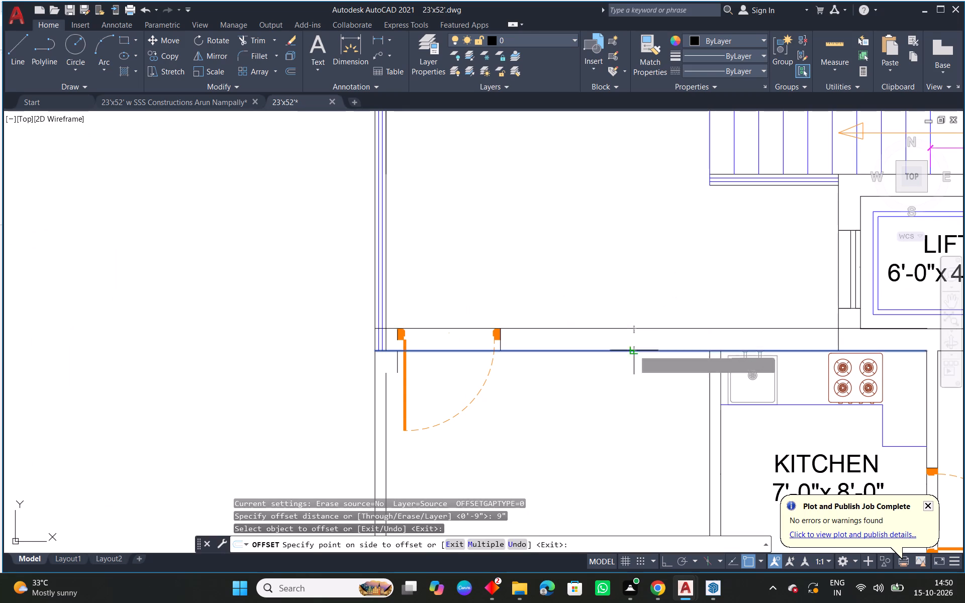
click(634, 314)
key(Escape)
Join the 9" offset line to the lift shaft's door-side outer wall line with a zero-radius fillet.
middle_drag(777, 331, 598, 316)
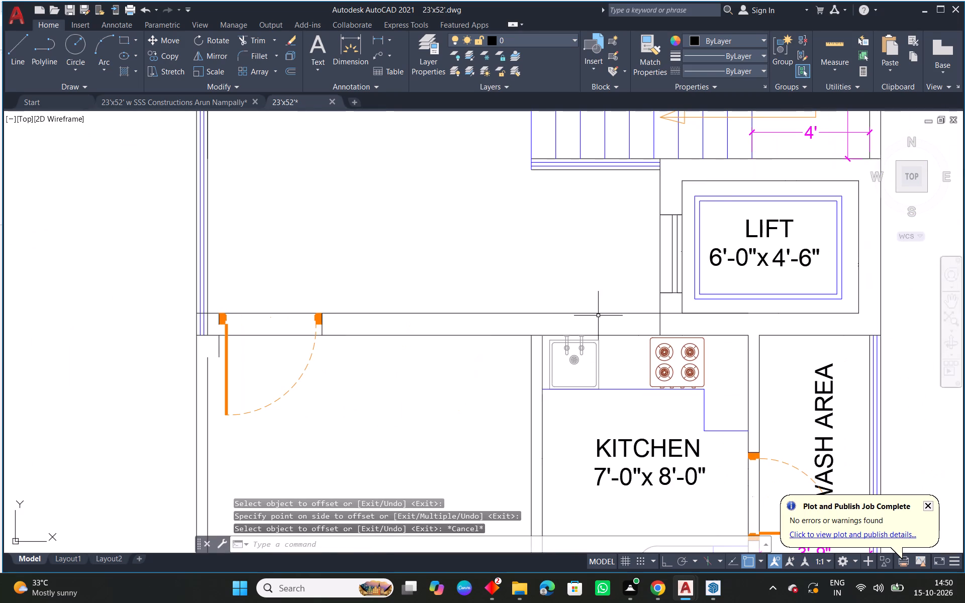
text(f)
key(space)
click(634, 313)
click(660, 299)
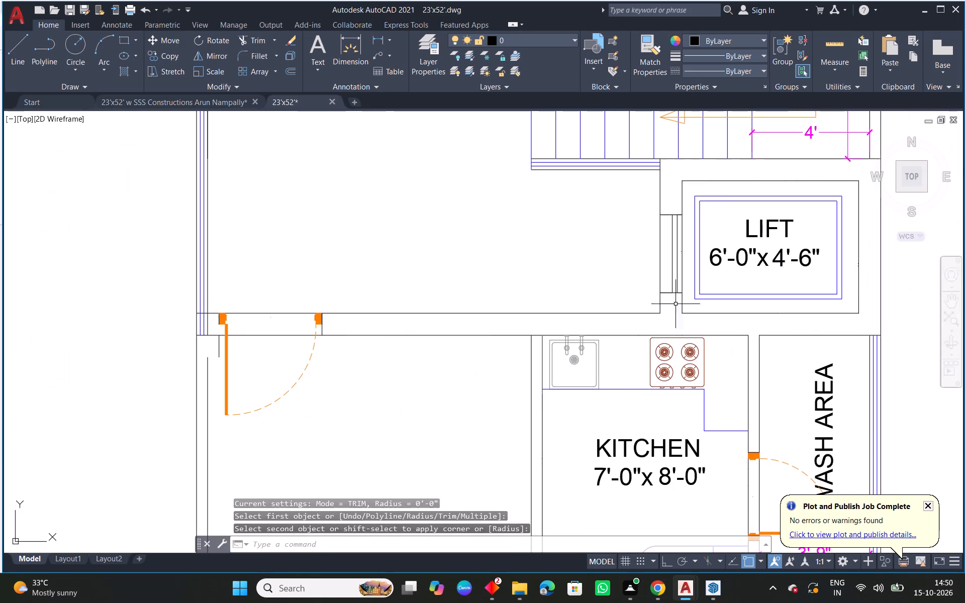
key(Escape)
Erase the stray short jamb line beside the hall door leaf, below the 9" wall.
middle_drag(727, 310, 663, 292)
scroll(519, 307, down, 2)
scroll(340, 330, up, 3)
scroll(451, 294, up, 1)
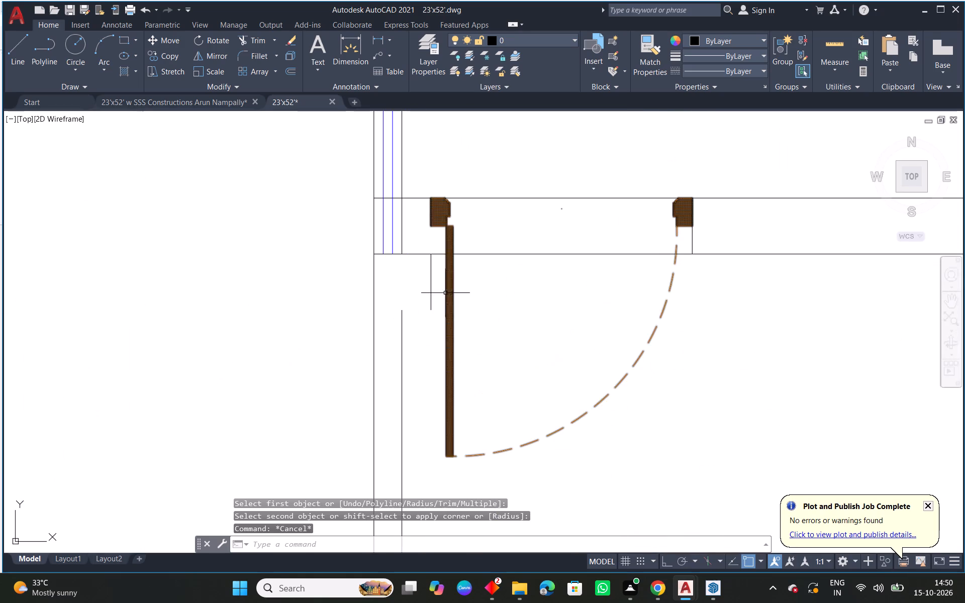
click(432, 298)
key(Delete)
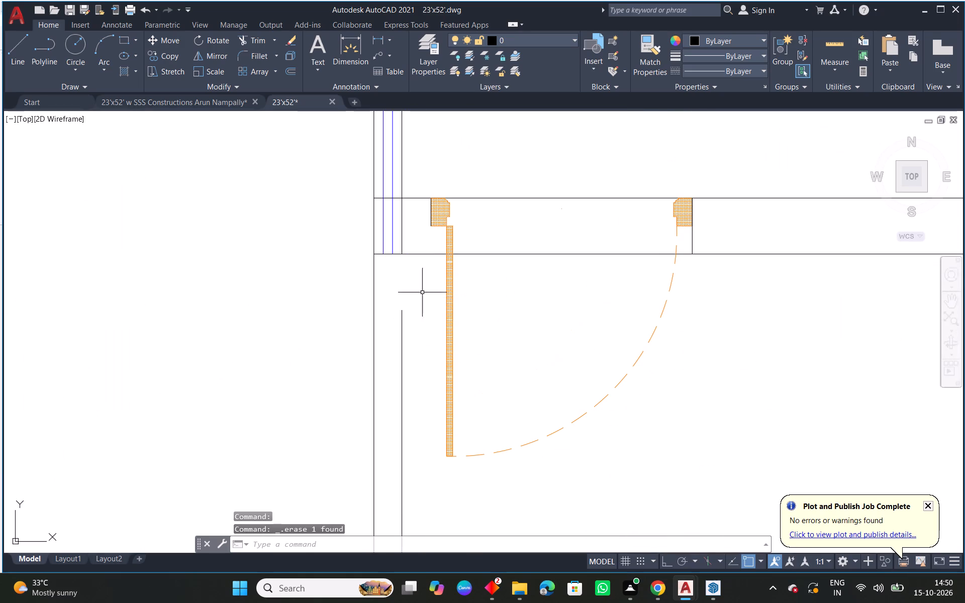
Trim the corridor side wall's inner lines where they cross the 9" wall beside the hall door.
scroll(403, 225, up, 1)
key(Escape)
middle_drag(403, 225, 414, 276)
text(tr)
key(space)
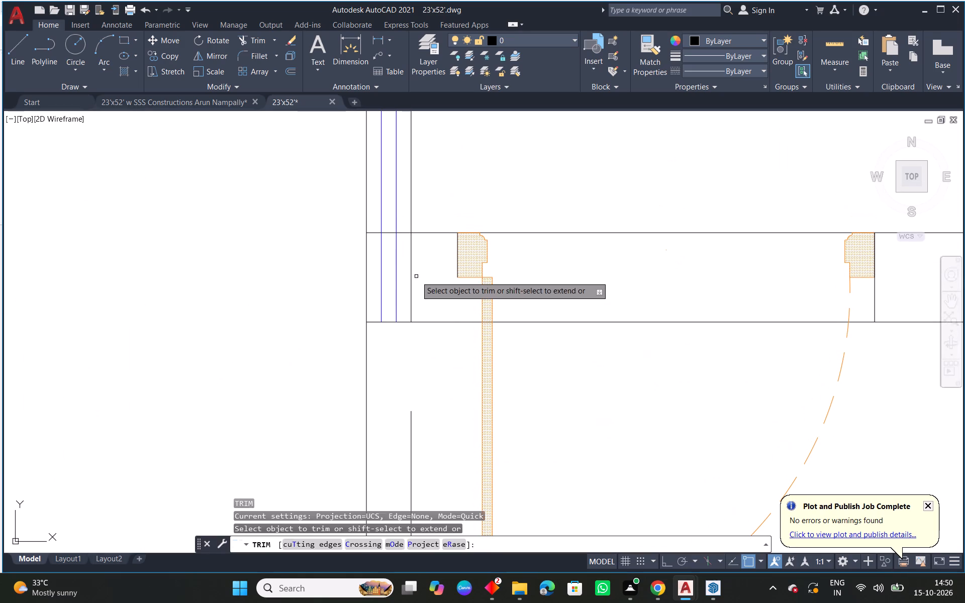
drag(419, 276, 379, 276)
key(Escape)
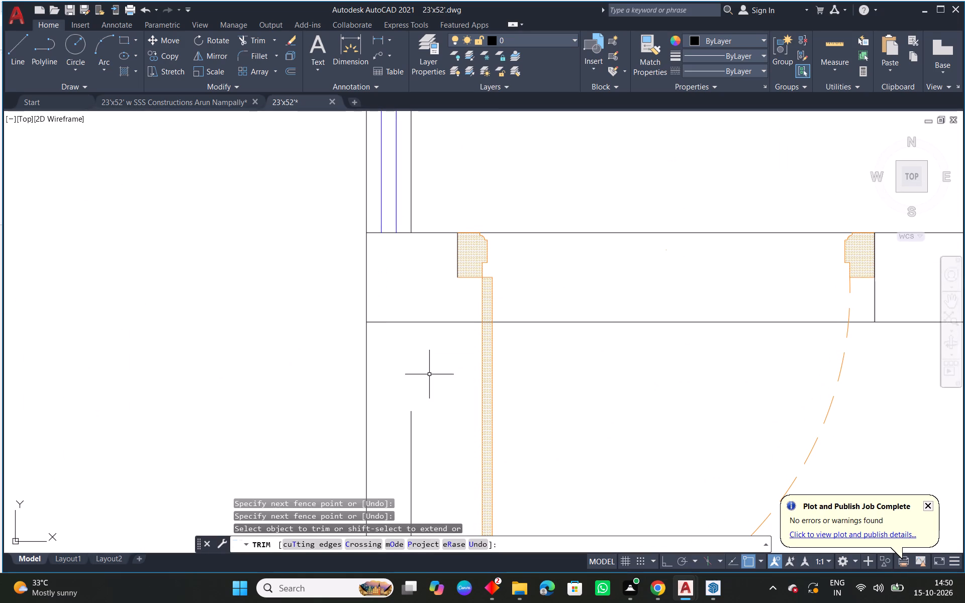
Extend the hall's inner side wall line up to the lower face of the 9" wall.
text(ex)
key(space)
drag(447, 419, 396, 429)
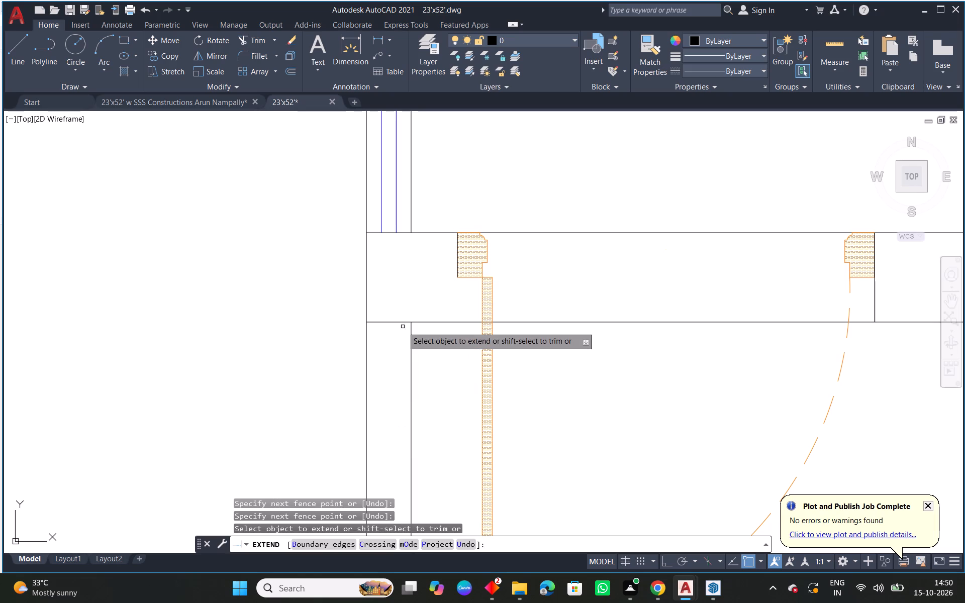
key(Escape)
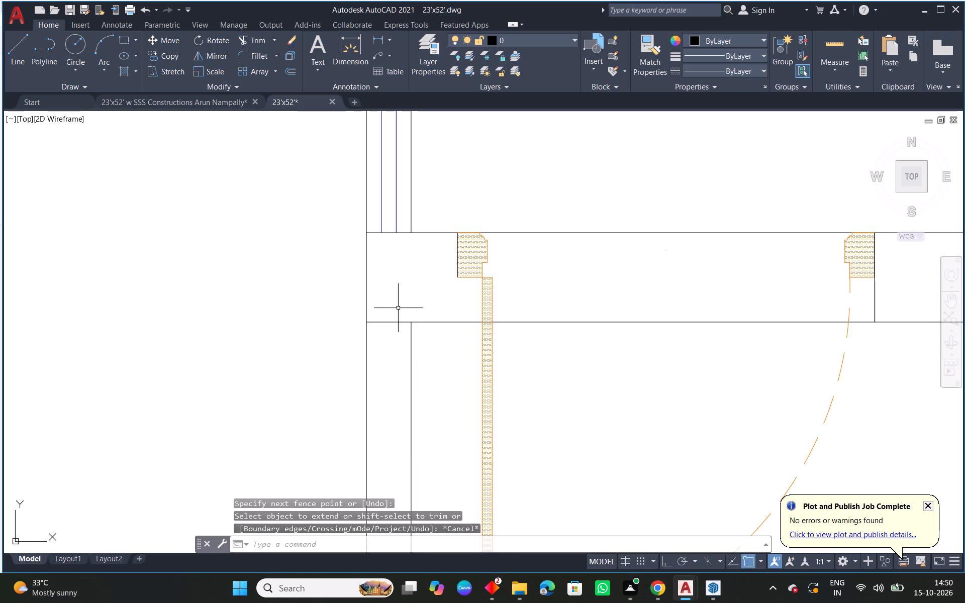
Shift the hall door block so its frame's lower corner sits at the hall's inner wall corner.
click(456, 266)
click(457, 279)
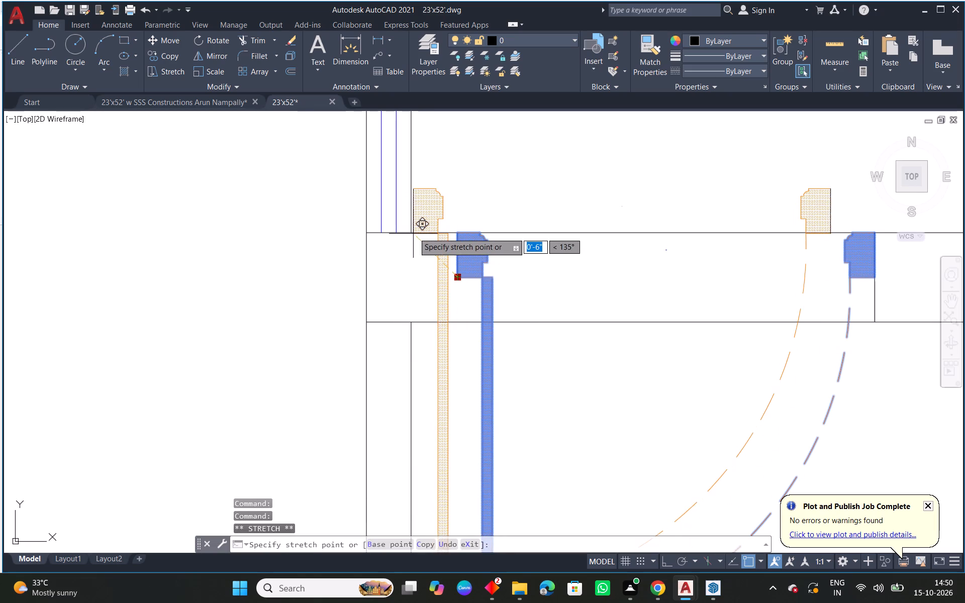
click(415, 321)
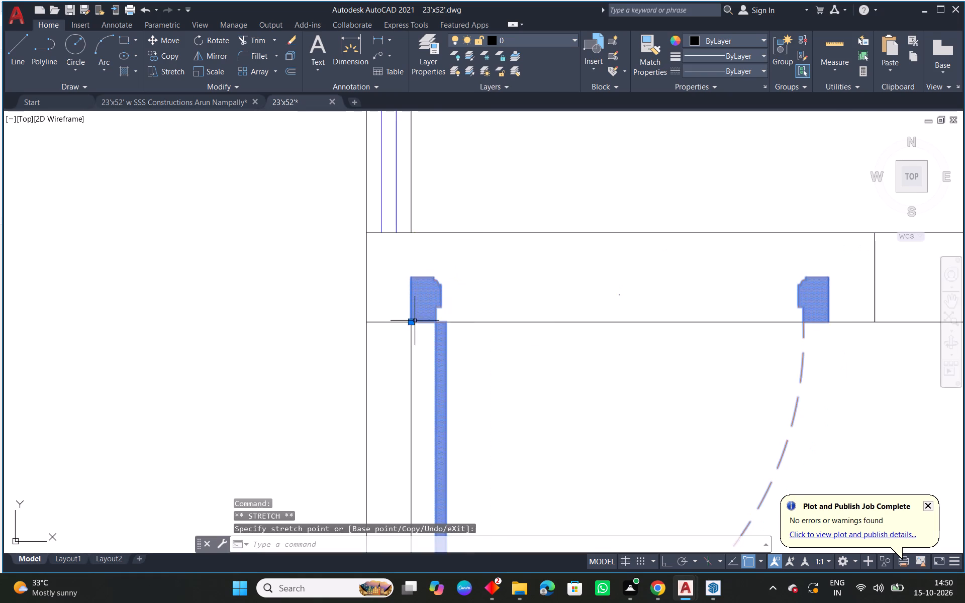
key(Escape)
Move the hall door block up so its frame's top corner meets the corridor face of the 9" wall.
scroll(478, 309, down, 3)
scroll(603, 316, up, 2)
middle_drag(474, 307, 568, 325)
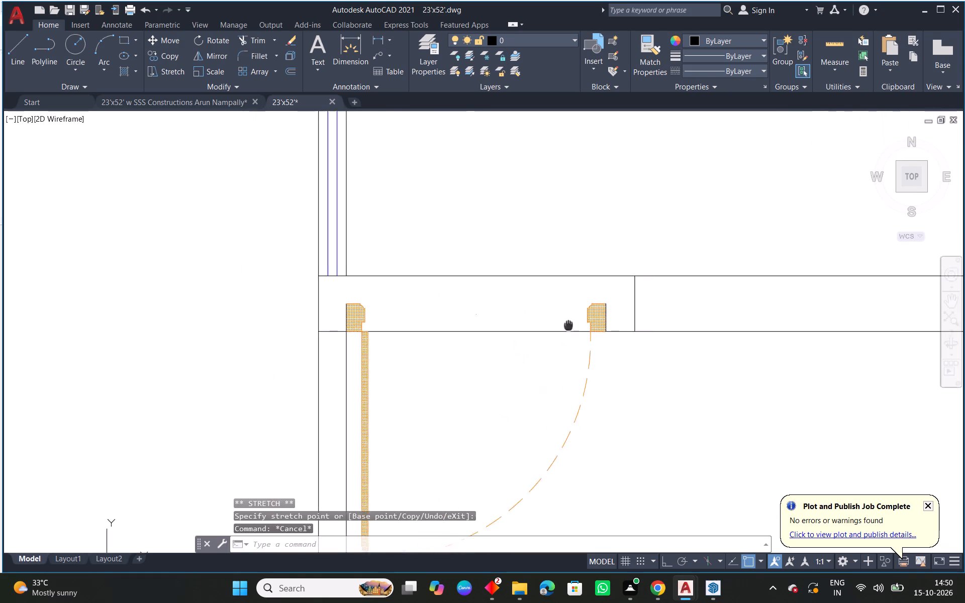
middle_drag(568, 325, 585, 327)
text(ex)
key(space)
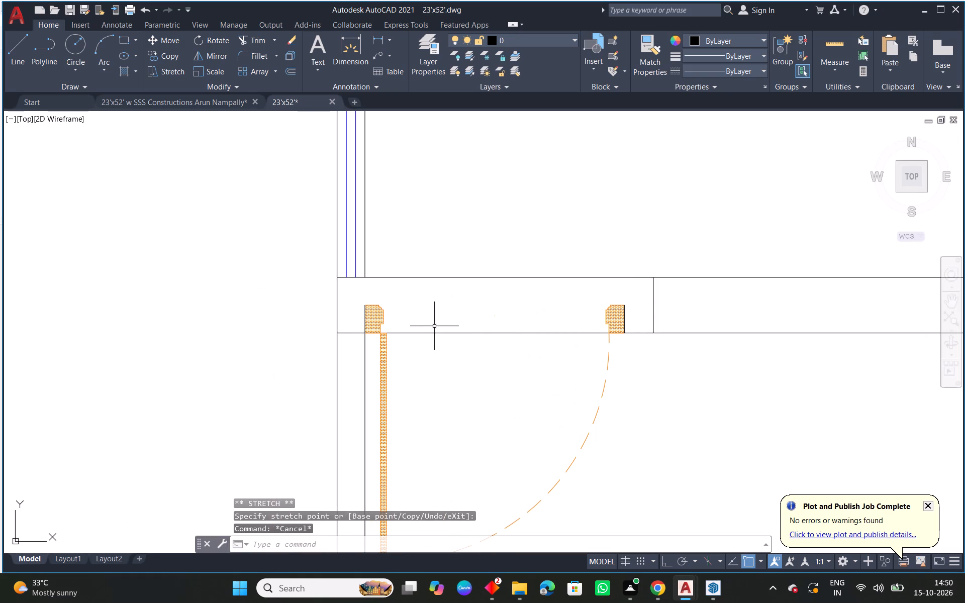
key(Escape)
click(374, 315)
key(m)
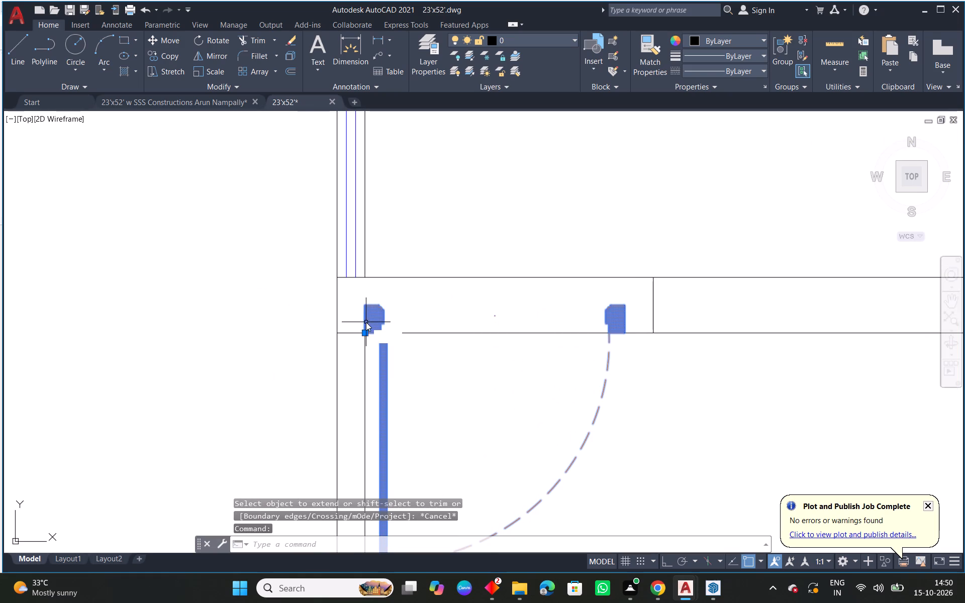
key(space)
click(366, 302)
click(364, 278)
key(Escape)
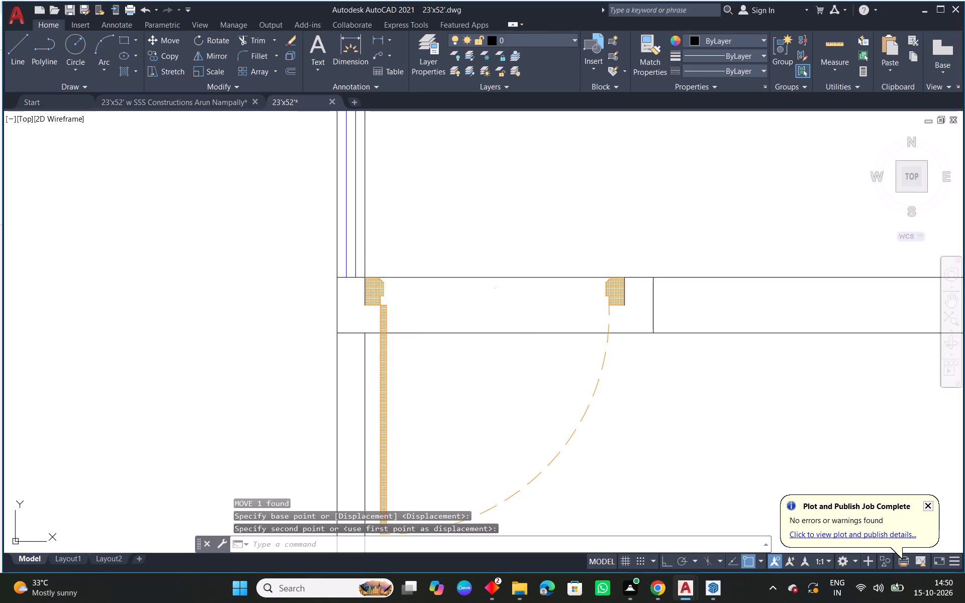
Move the door opening's jamb line against the outer edge of the hall door's far frame.
middle_drag(534, 322, 511, 331)
drag(675, 298, 668, 303)
click(607, 320)
text(m)
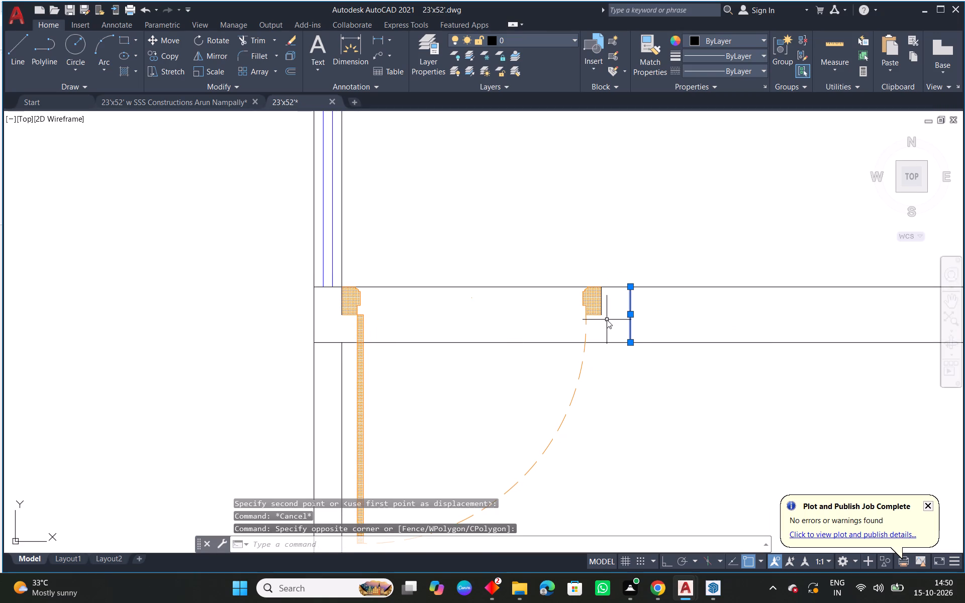
key(space)
scroll(624, 288, up, 1)
click(632, 286)
click(585, 283)
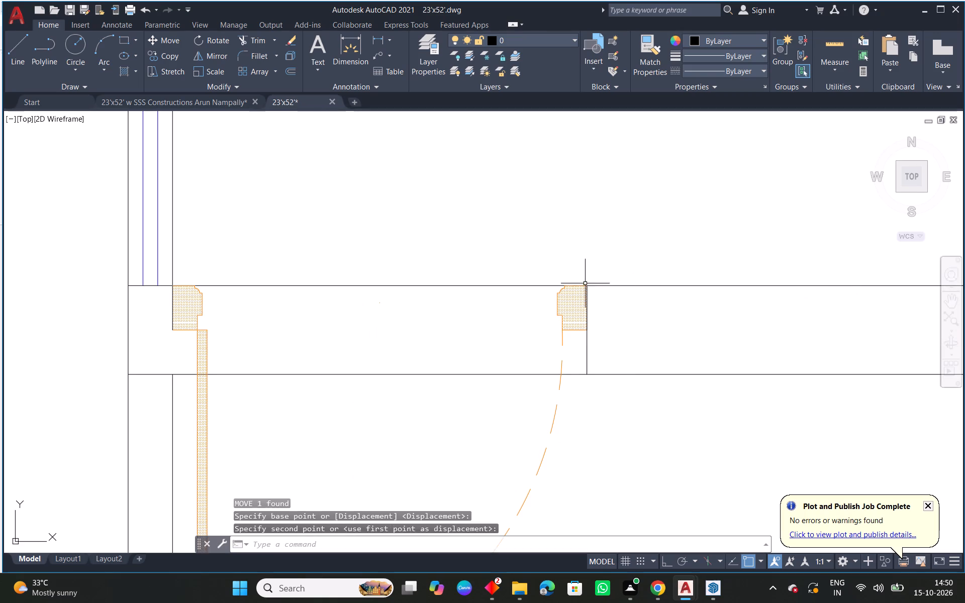
key(Escape)
scroll(585, 330, down, 1)
scroll(315, 322, up, 1)
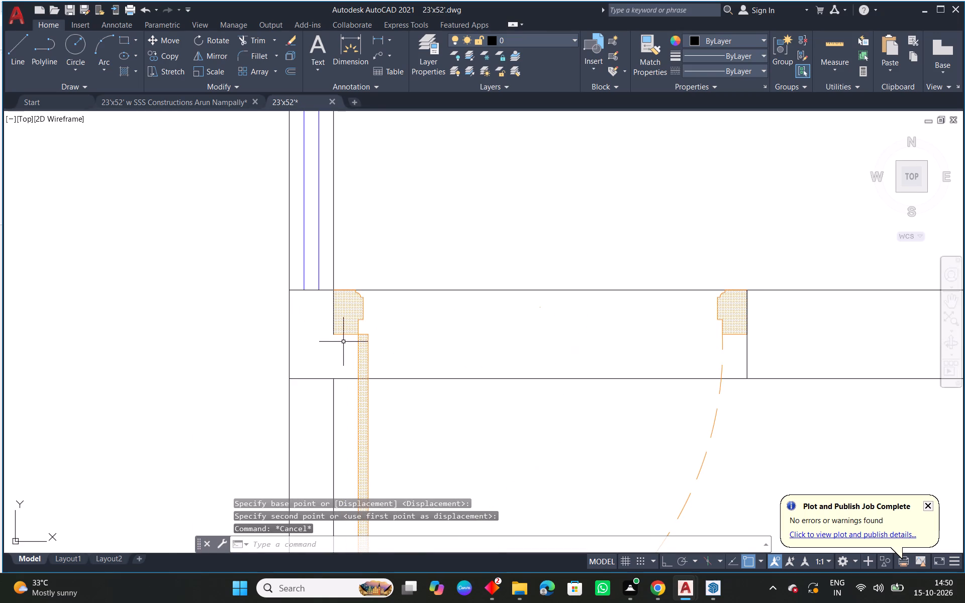
Extend the corridor's inner side line down across the hall door frame to the lower face of the 9" wall.
key(e)
key(x)
key(space)
drag(345, 255, 329, 255)
drag(365, 257, 329, 258)
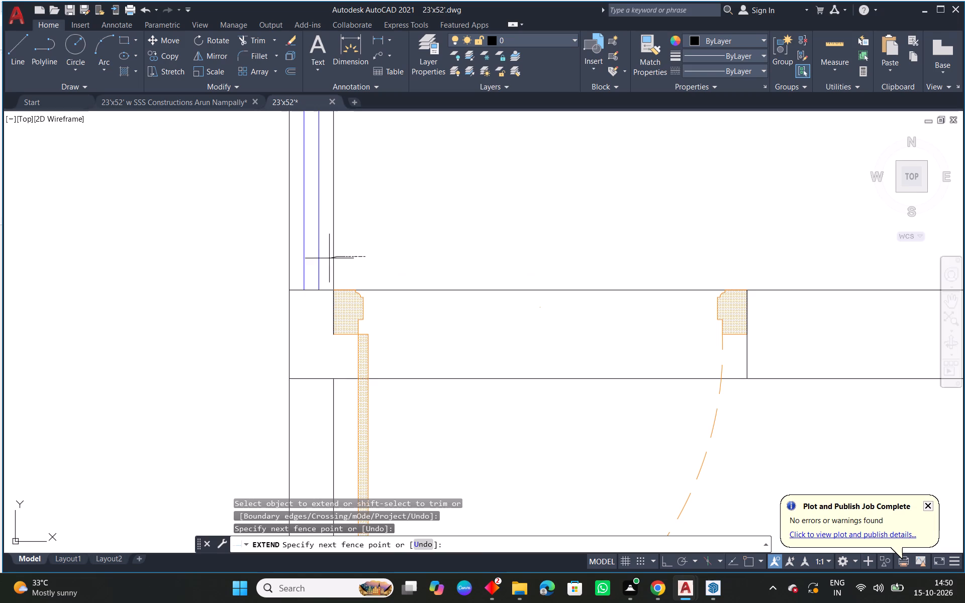
drag(329, 258, 326, 259)
key(Escape)
Trim the 9" wall's lower face line where it crosses the side wall and the hall door opening.
text(tr)
key(space)
key(space)
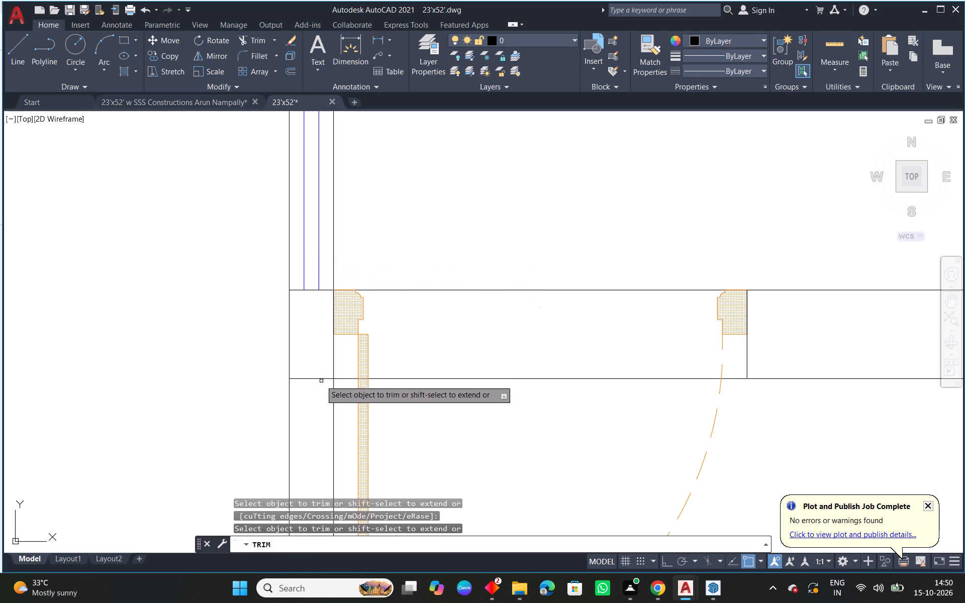
click(321, 379)
click(442, 378)
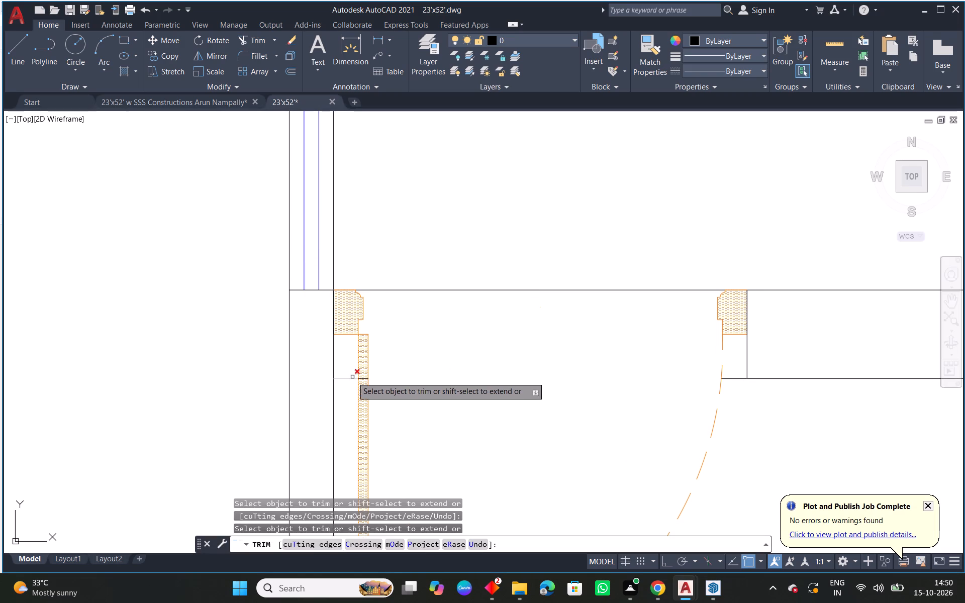
click(352, 377)
key(Escape)
click(364, 376)
key(Escape)
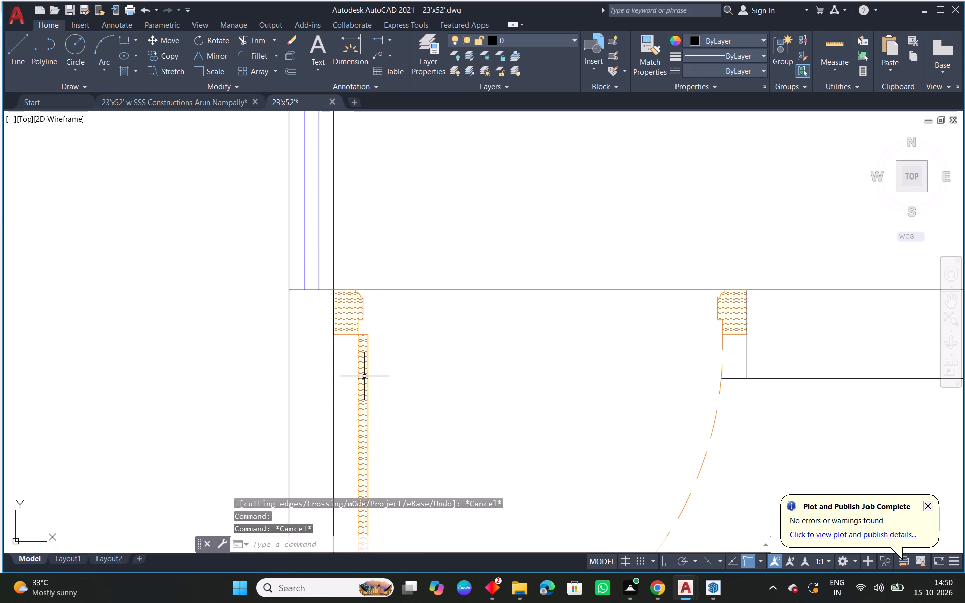
Fillet the door opening's jamb line and the 9" wall's lower face line into a square corner.
middle_drag(678, 363, 487, 322)
key(f)
key(space)
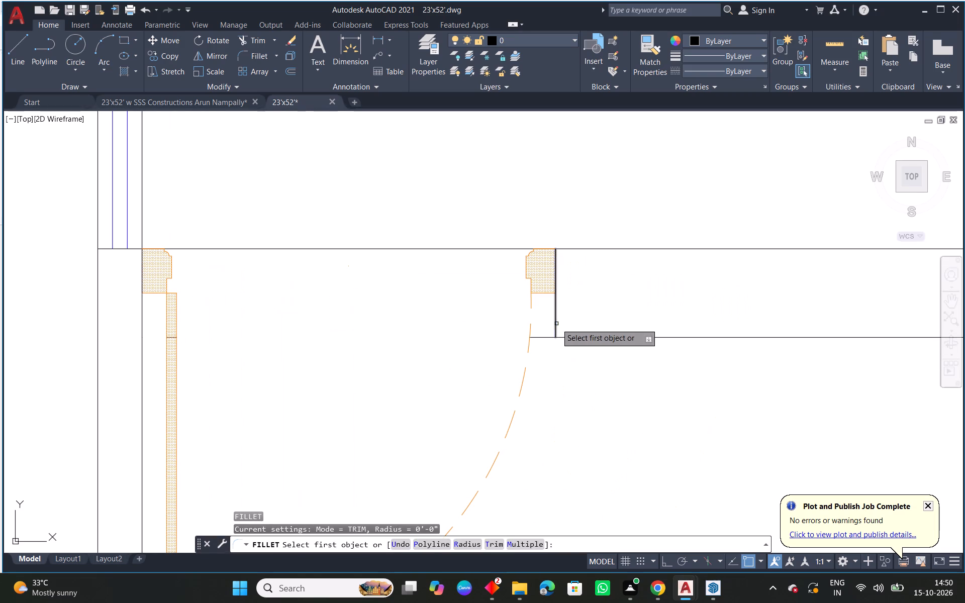
click(556, 324)
click(569, 339)
key(Escape)
Move the hall door block aside into the opening and erase the leftover wall line fragment its leaf was covering.
click(169, 293)
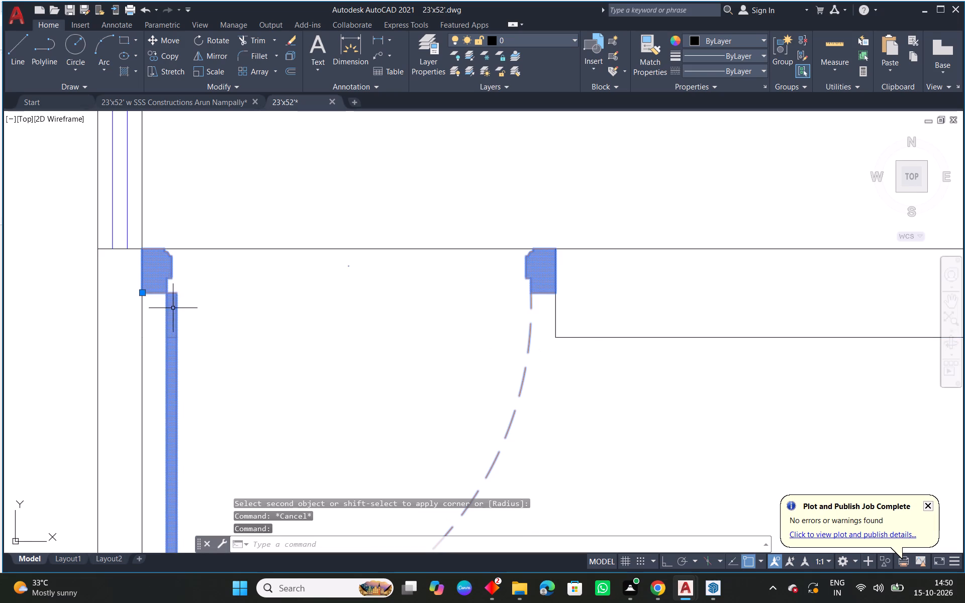
text(m)
key(space)
click(174, 313)
click(339, 324)
drag(217, 317, 191, 331)
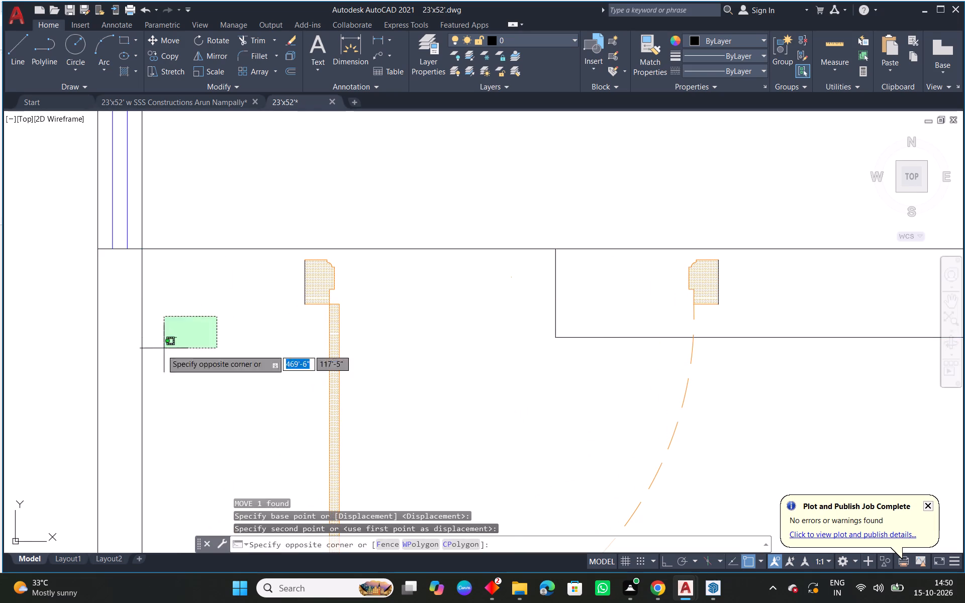
click(160, 351)
key(Delete)
Move the hall door block back so its frame's top corner sits where the side wall meets the corridor face.
drag(348, 287, 327, 293)
click(310, 299)
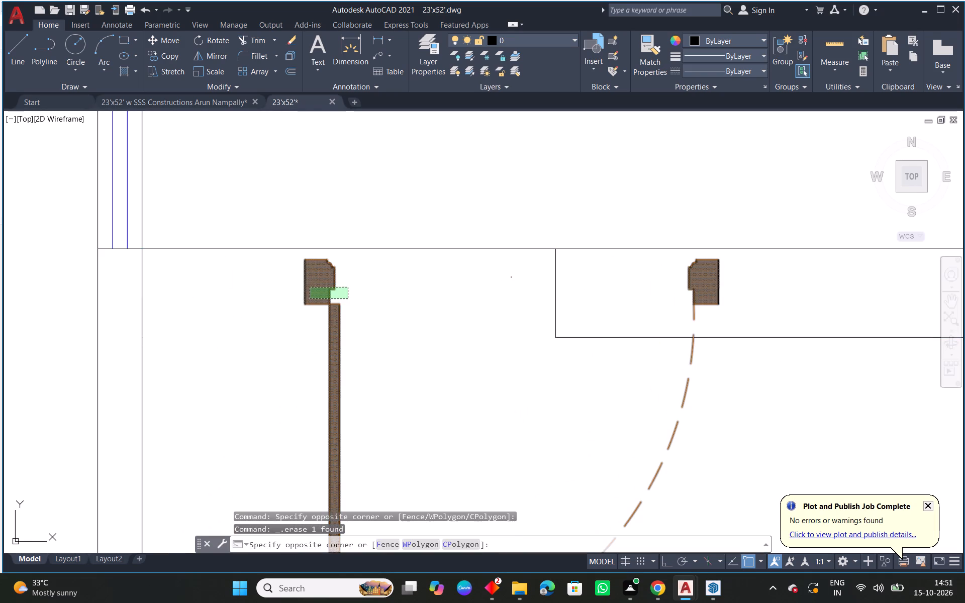
text(m)
key(space)
click(303, 261)
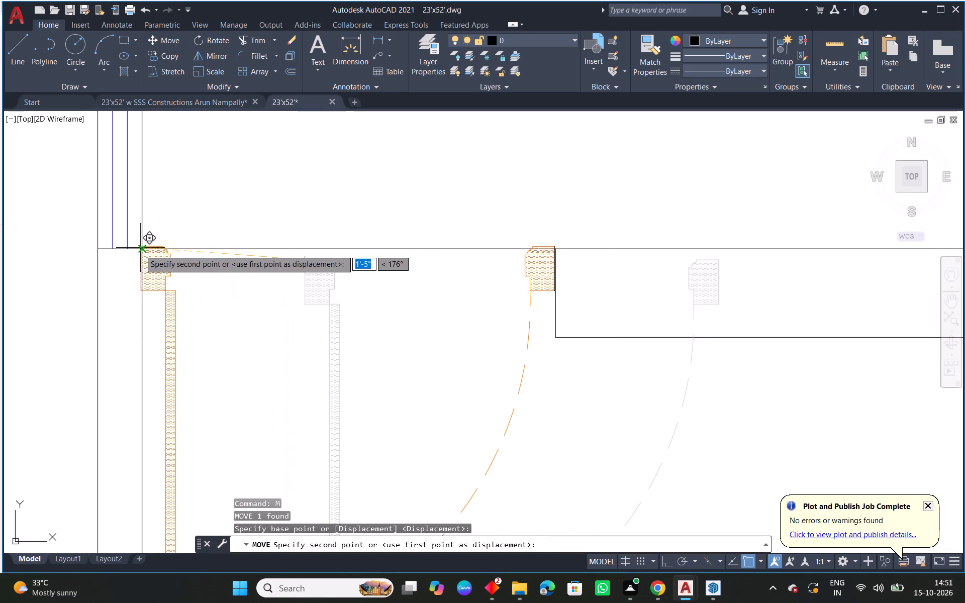
click(140, 251)
key(Escape)
Fill the lift shaft walls, the 9" wall beside the hall door and both kitchen side walls with a solid ByLayer hatch.
scroll(366, 307, down, 3)
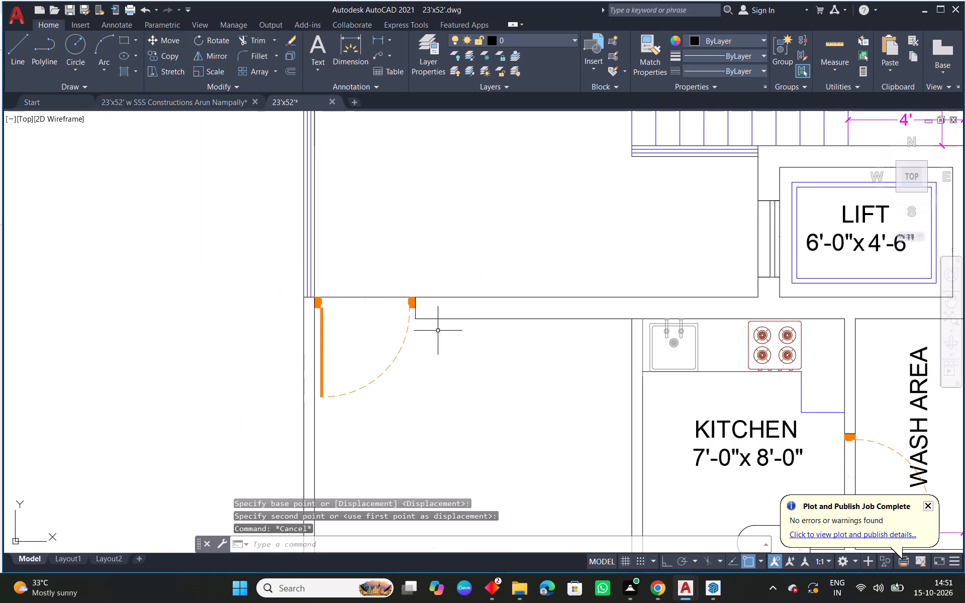
middle_drag(473, 334, 387, 304)
scroll(387, 304, down, 1)
middle_drag(367, 336, 402, 307)
scroll(396, 310, down, 2)
scroll(391, 299, up, 2)
middle_drag(419, 336, 416, 299)
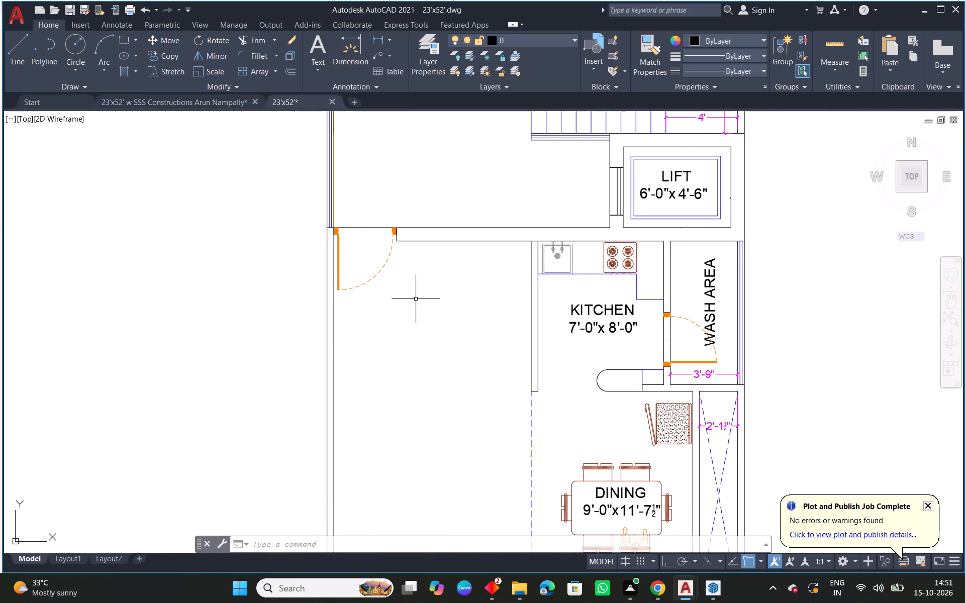
scroll(416, 299, down, 1)
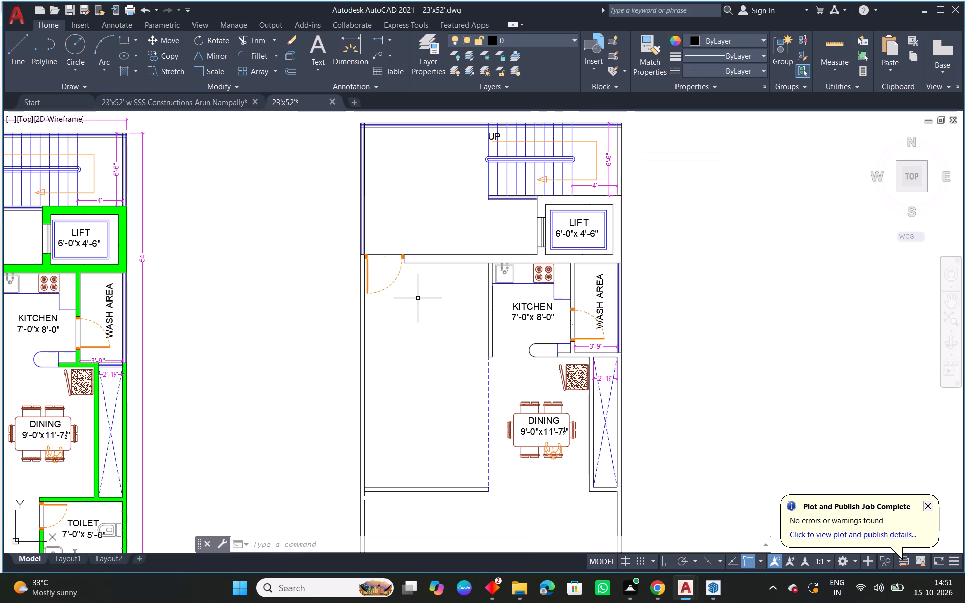
middle_drag(418, 298, 546, 316)
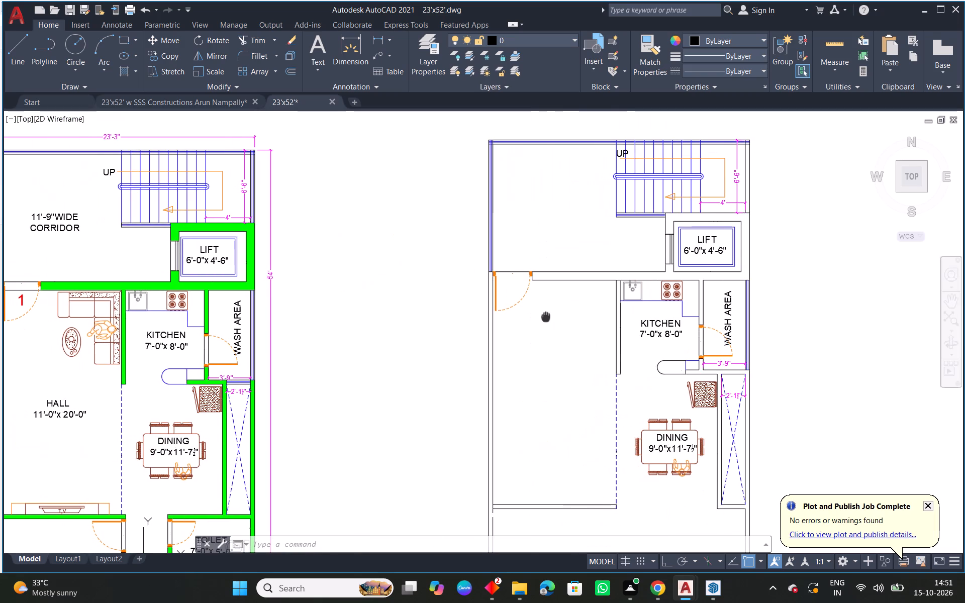
text(h)
key(space)
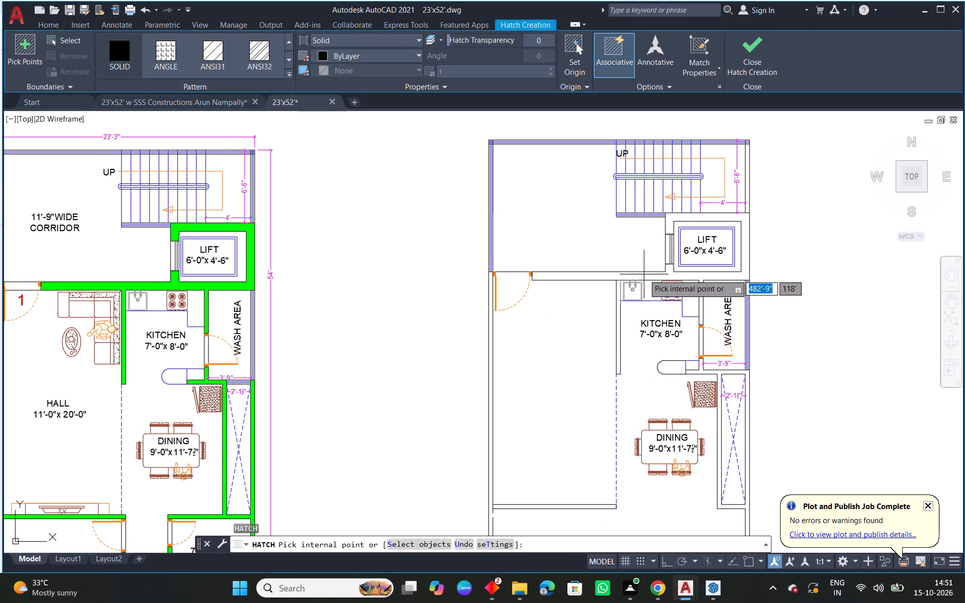
click(644, 274)
scroll(626, 307, up, 1)
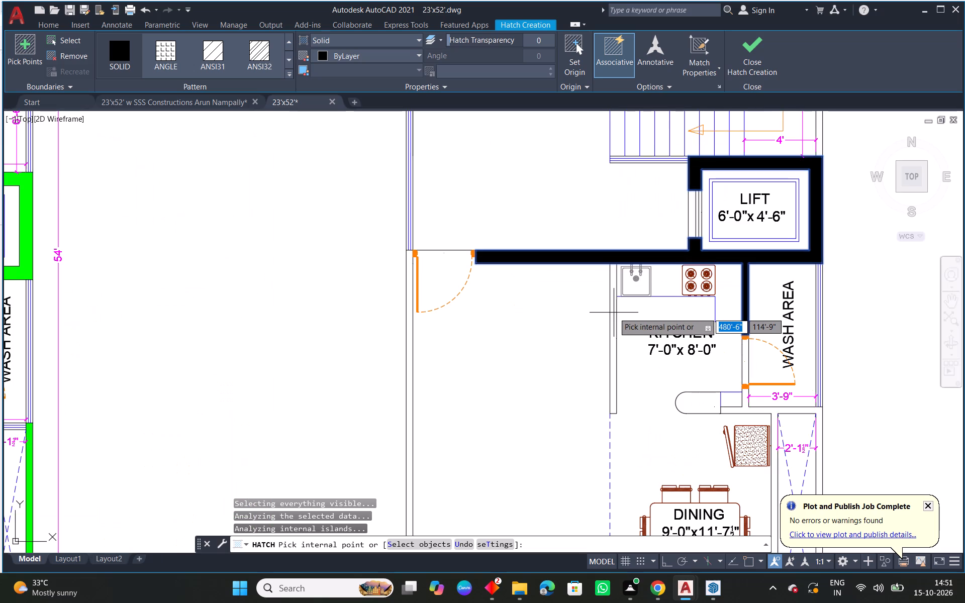
click(614, 313)
key(Escape)
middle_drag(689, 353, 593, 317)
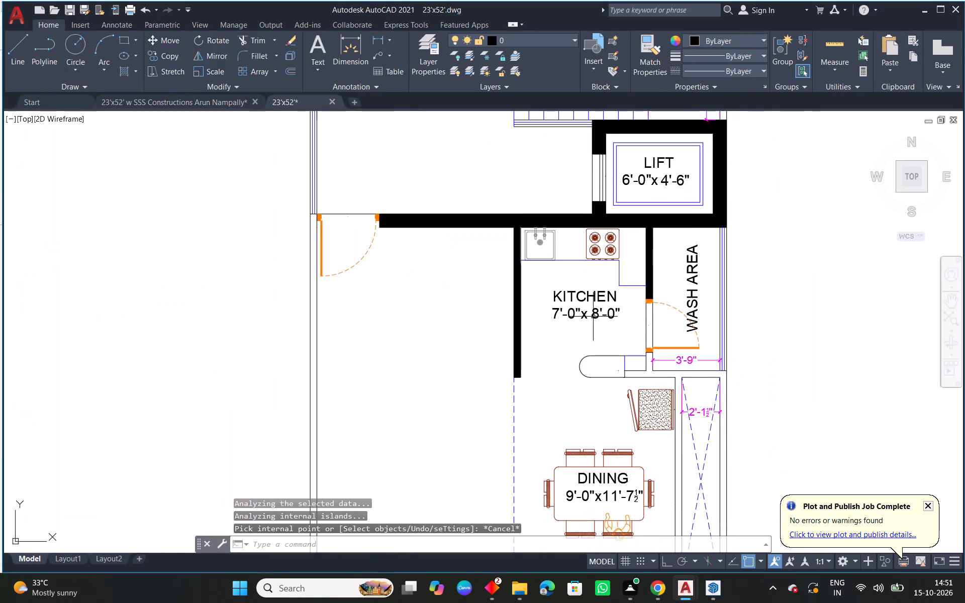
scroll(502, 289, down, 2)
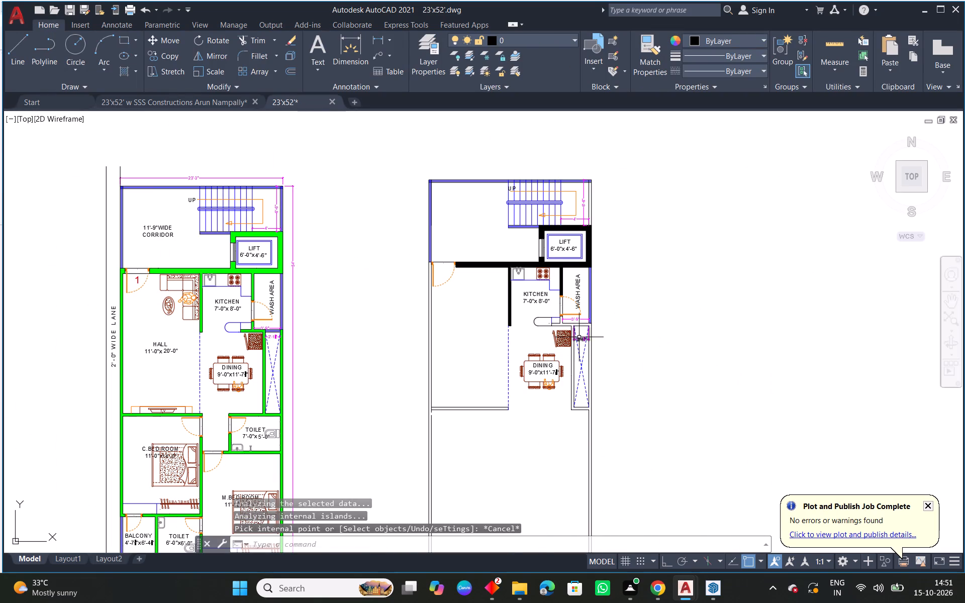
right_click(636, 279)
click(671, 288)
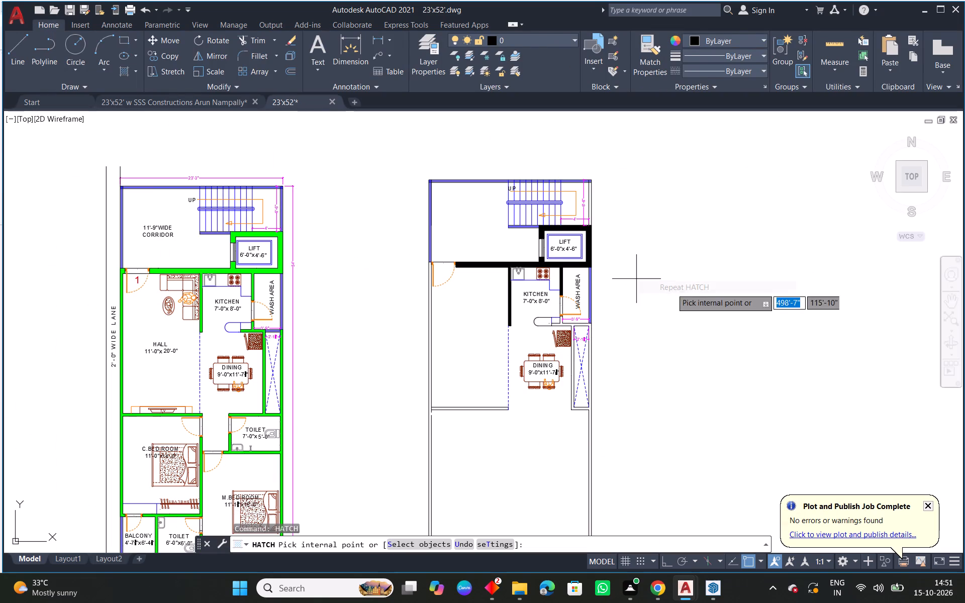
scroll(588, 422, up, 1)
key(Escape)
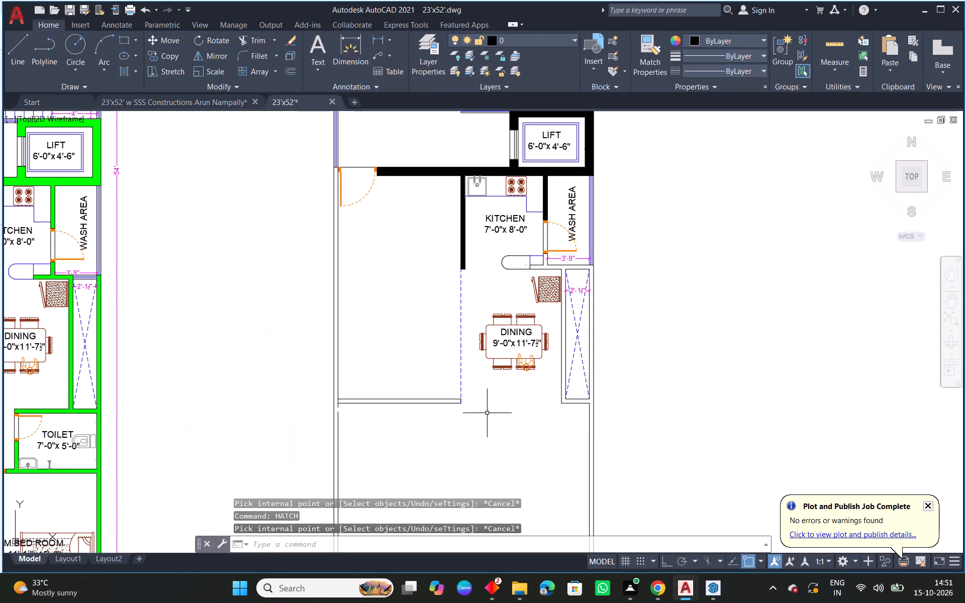
Trim the inner side wall line between the two faces of the hall's lower cross wall.
middle_drag(420, 407, 534, 298)
scroll(458, 300, up, 3)
scroll(423, 258, up, 2)
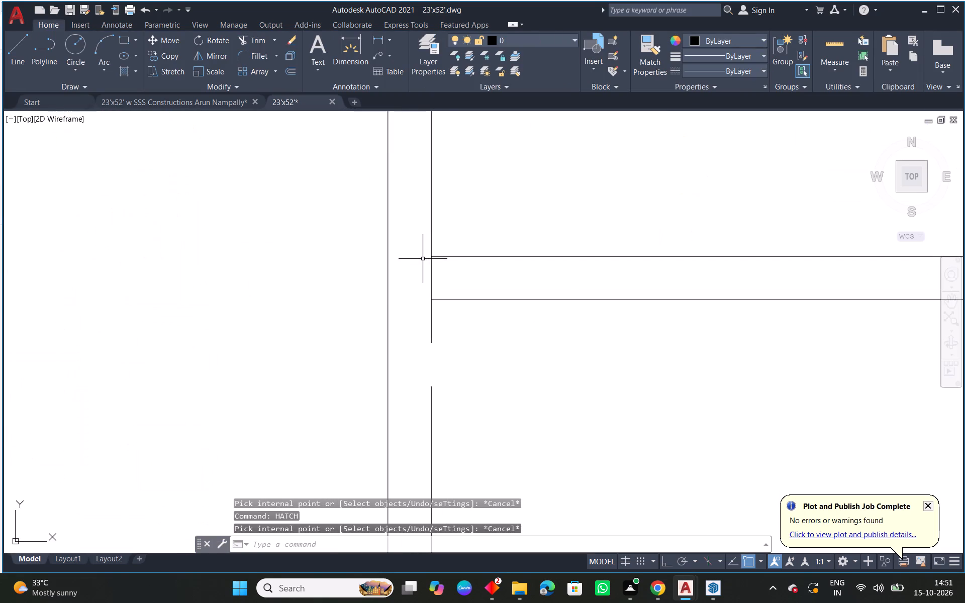
text(tr)
key(space)
key(space)
click(433, 272)
key(Escape)
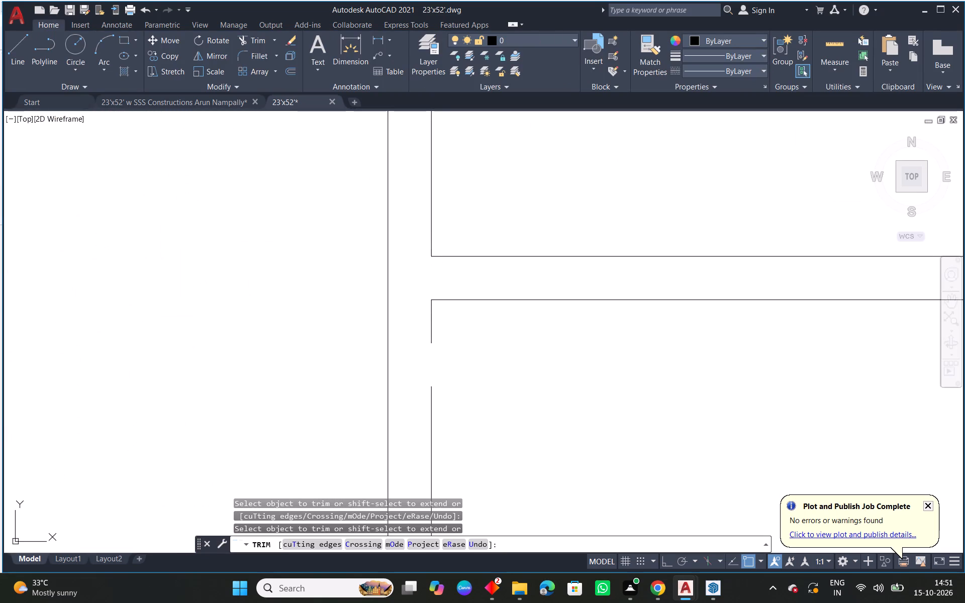
Join the two broken pieces of the inner side wall line just below the hall's lower cross wall.
text(j)
key(space)
drag(457, 313, 439, 347)
click(422, 397)
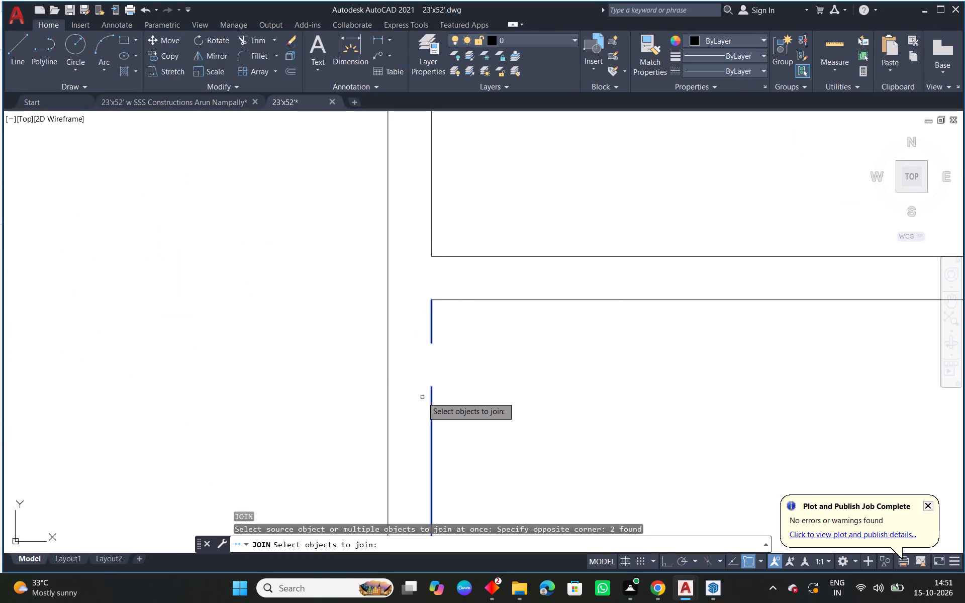
right_click(422, 397)
scroll(446, 349, down, 6)
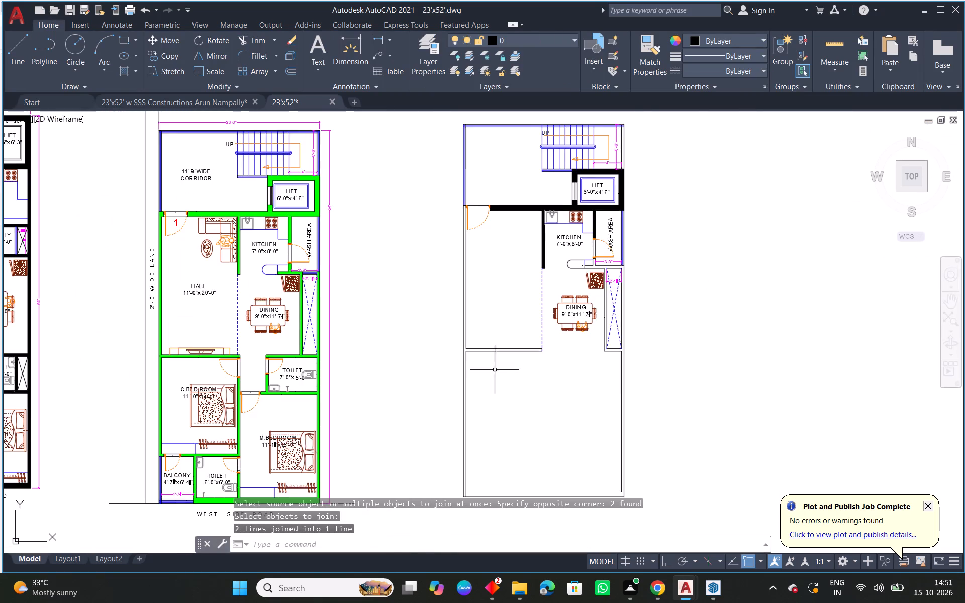
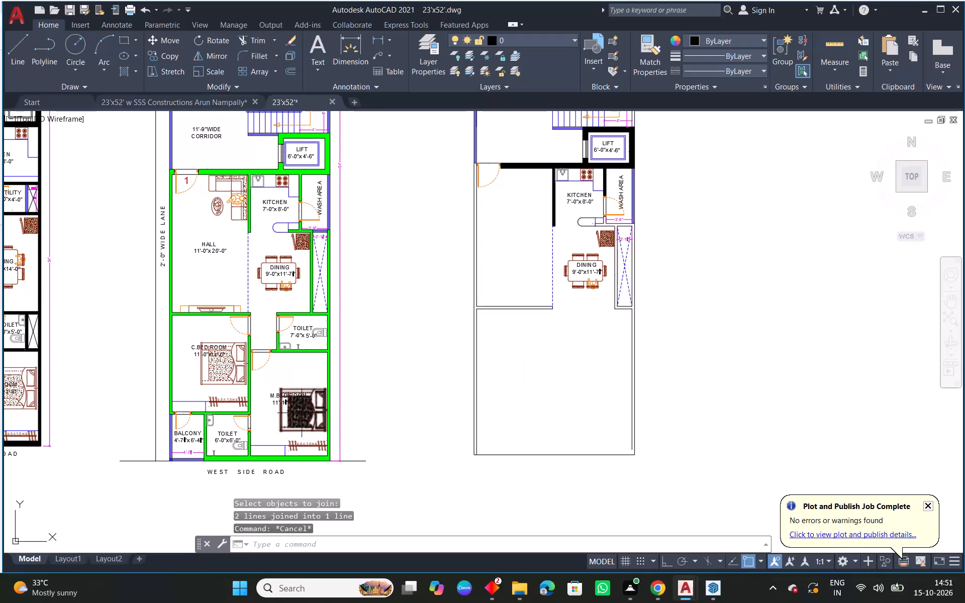
Offset the lower face line of the hall's bottom wall 14' downward in the unfinished plan.
scroll(203, 408, up, 3)
scroll(258, 397, down, 1)
scroll(630, 378, down, 1)
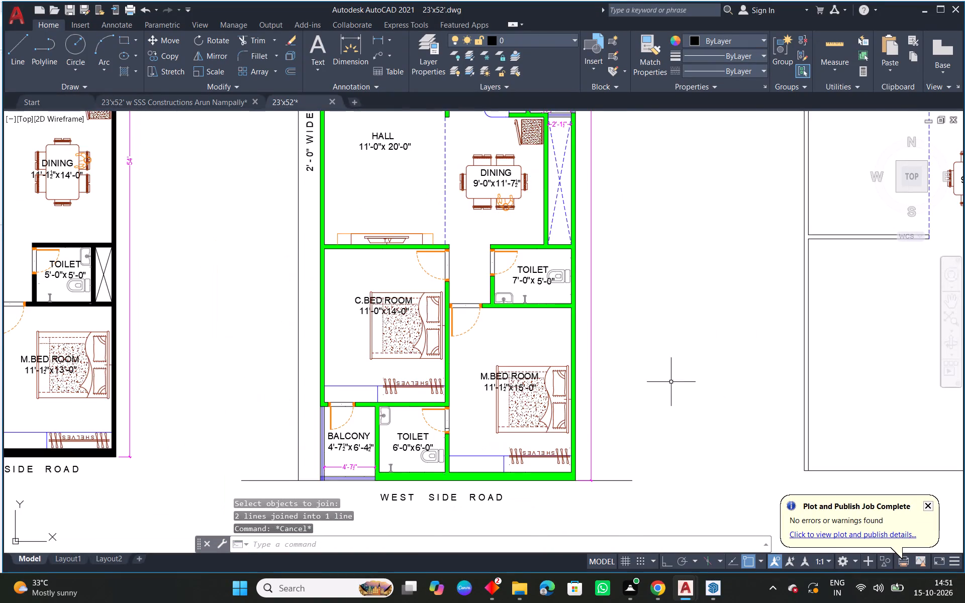
middle_drag(712, 382, 467, 350)
key(Escape)
text(o 14'')
key(BackSpace)
key(Return)
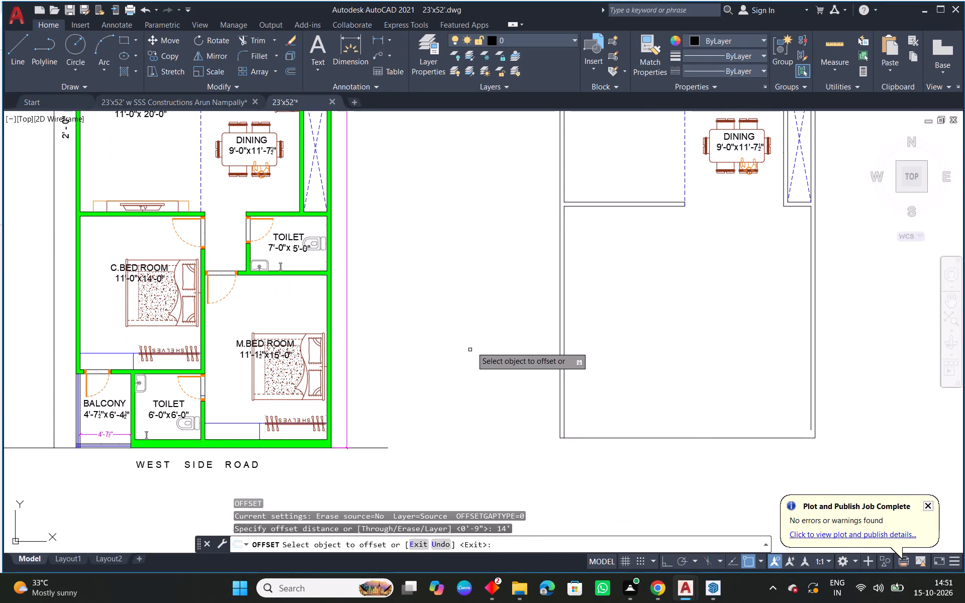
click(633, 207)
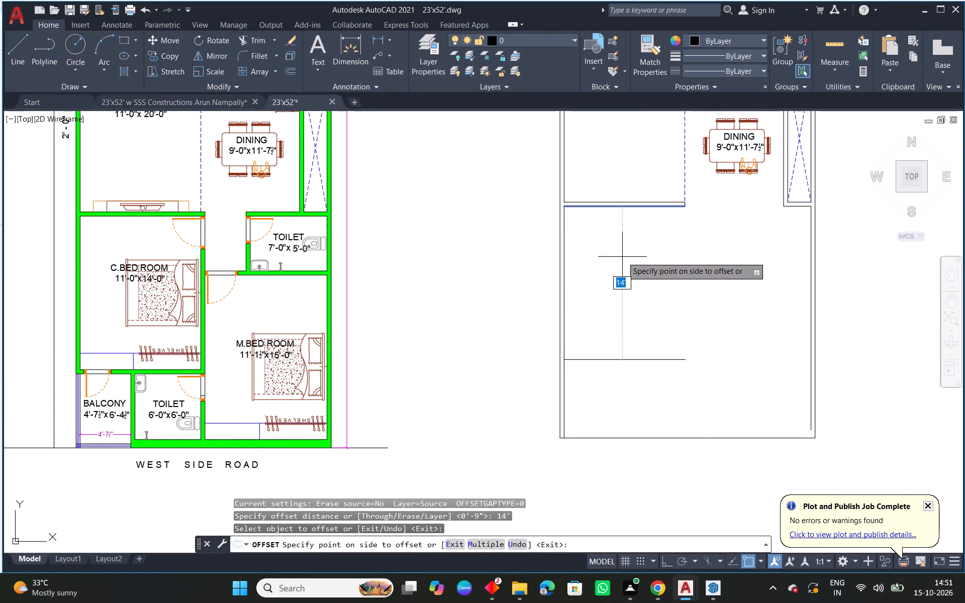
click(622, 257)
key(Escape)
Offset the new horizontal bedroom line 4.5" downward to give the wall its thickness.
text(o 4.5)
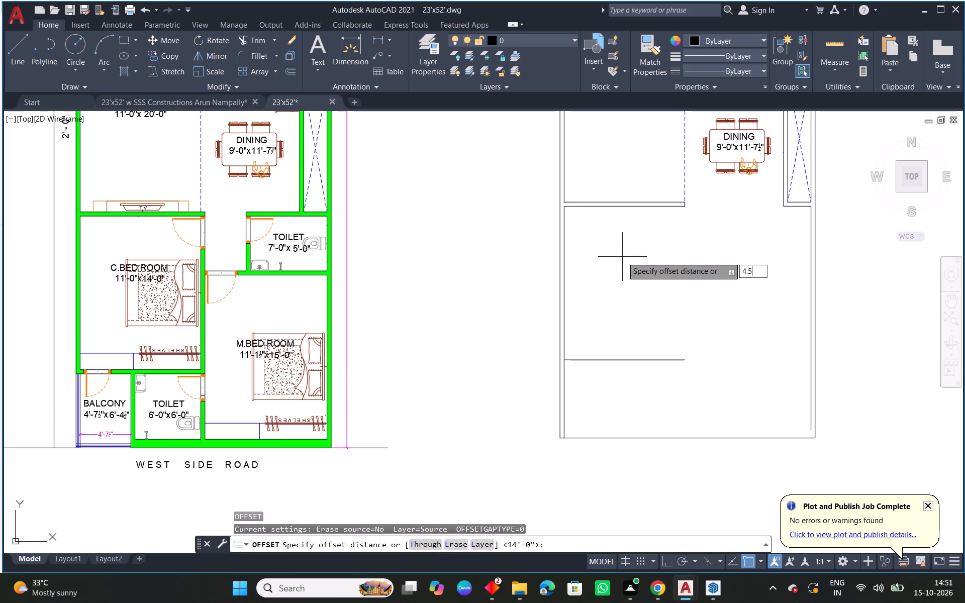
key(space)
click(621, 362)
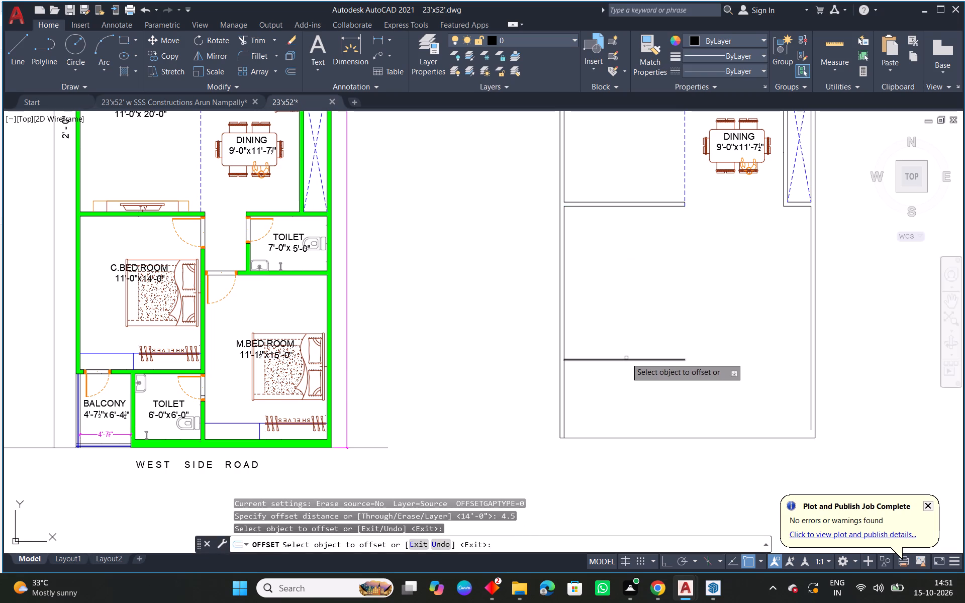
click(626, 358)
click(627, 359)
click(625, 380)
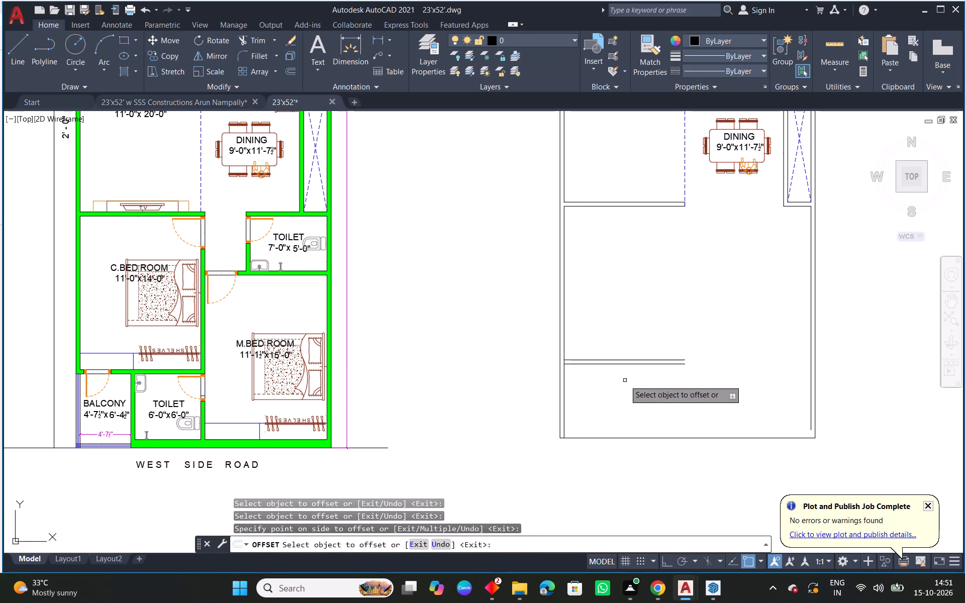
key(Escape)
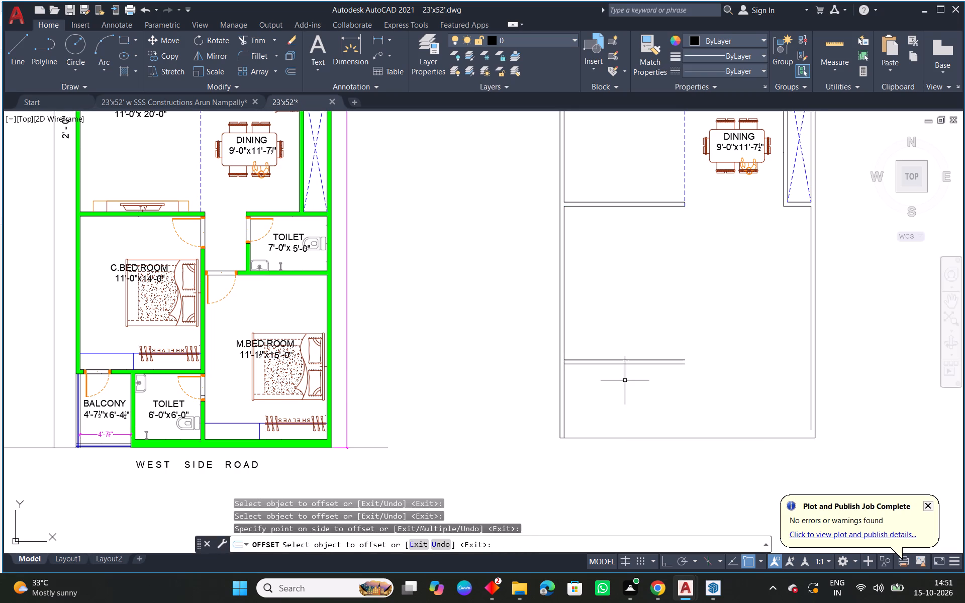
Draw a vertical line from the end of the upper bedroom wall line up to the hall's bottom wall.
text(l)
key(space)
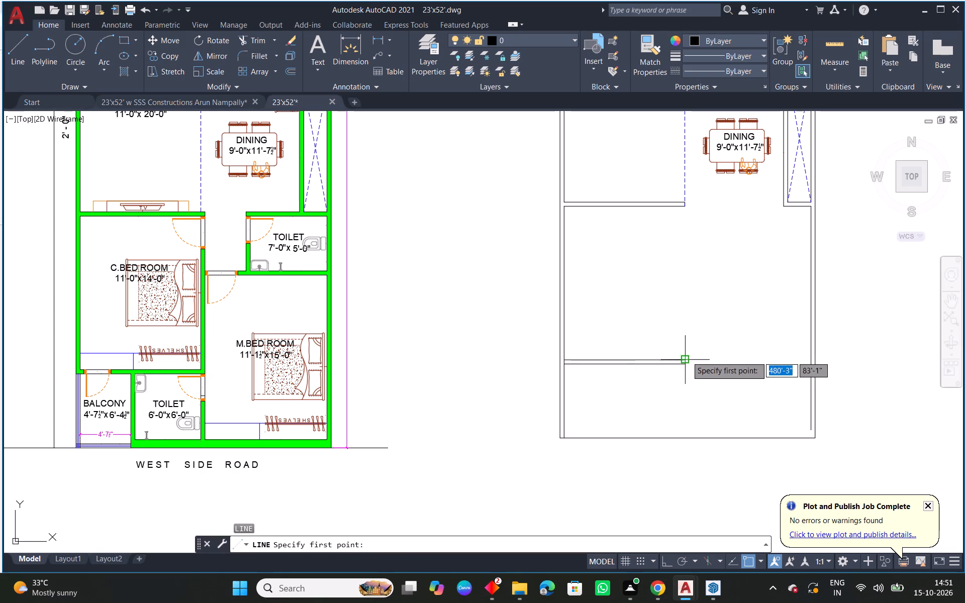
click(687, 356)
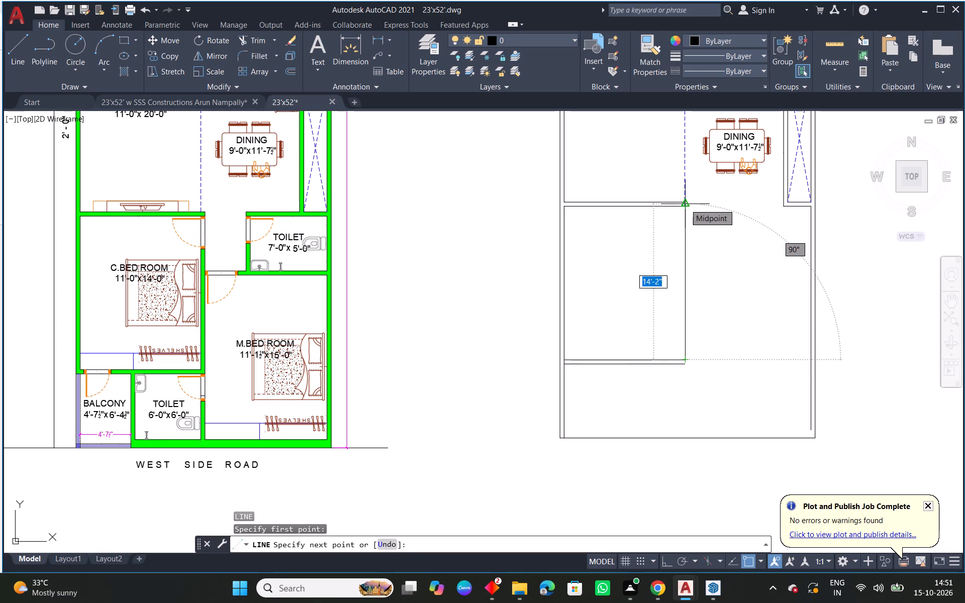
click(685, 204)
key(Escape)
middle_drag(685, 204, 683, 259)
key(Escape)
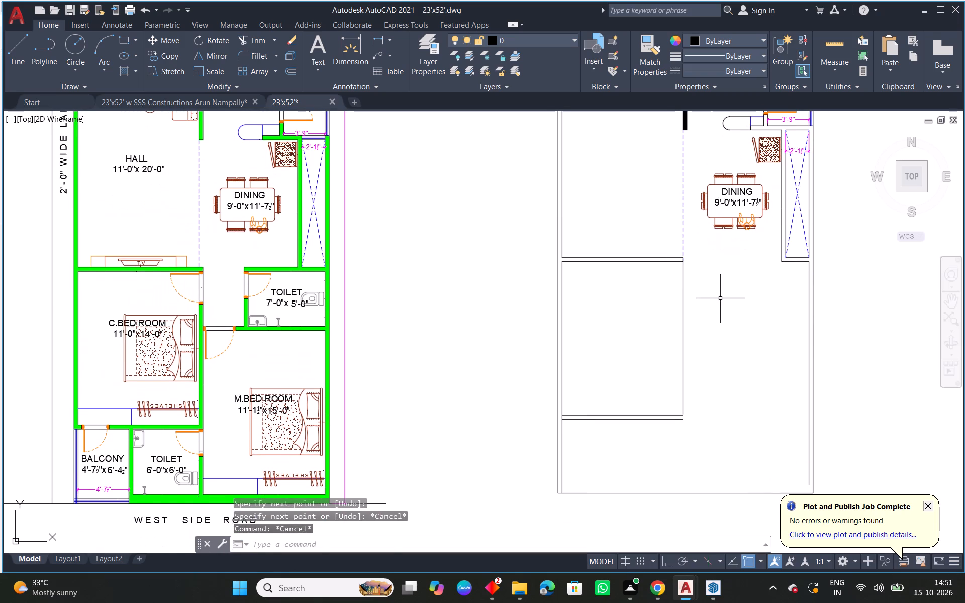
Offset the new vertical bedroom line 4.5" outward, toward the dining side.
text(o 4.5)
key(space)
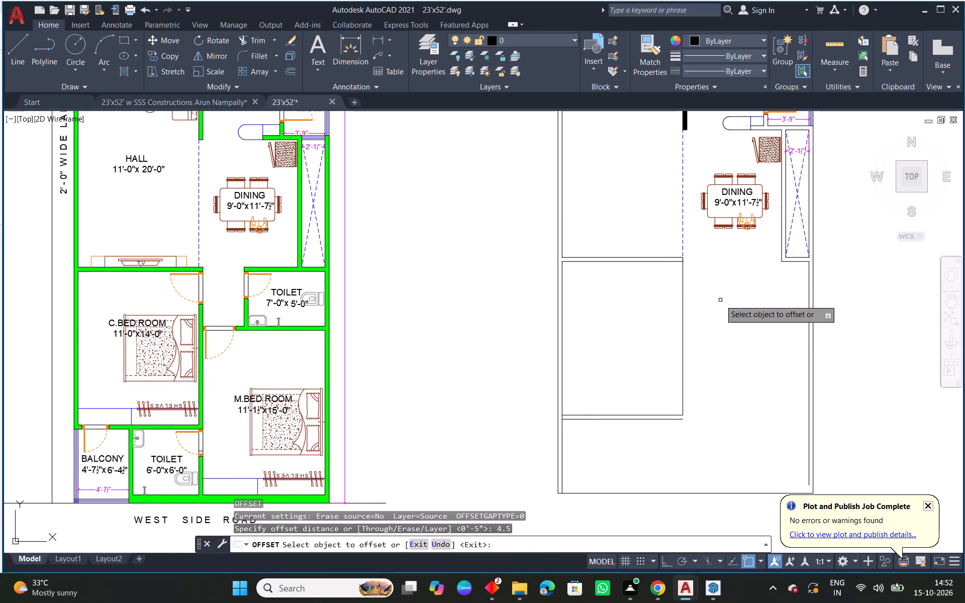
drag(683, 329, 689, 328)
click(726, 325)
key(Escape)
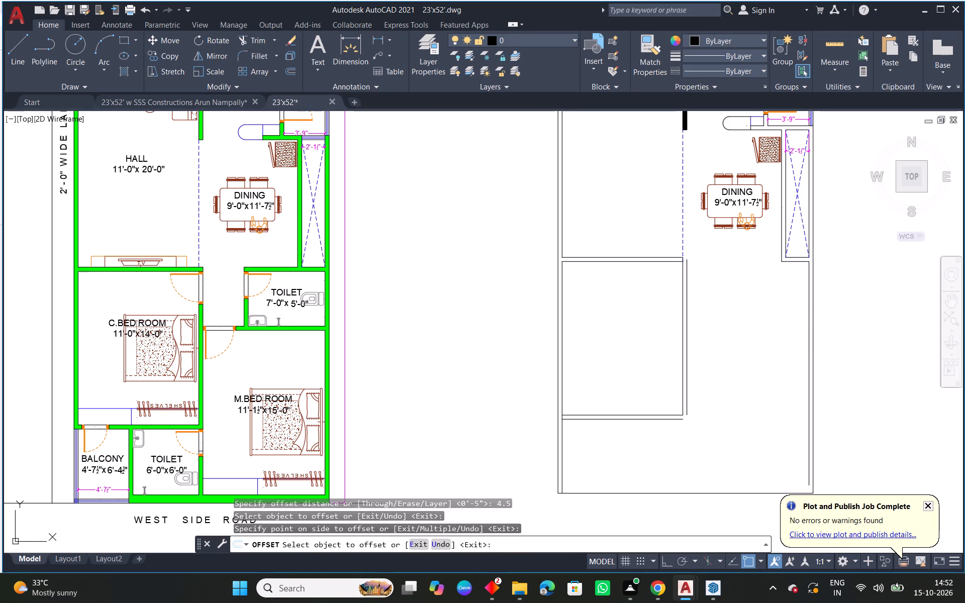
Fillet the outer vertical wall line with the bedroom's lower outer line and the hall wall's upper line at radius 0.
text(f)
key(space)
click(670, 420)
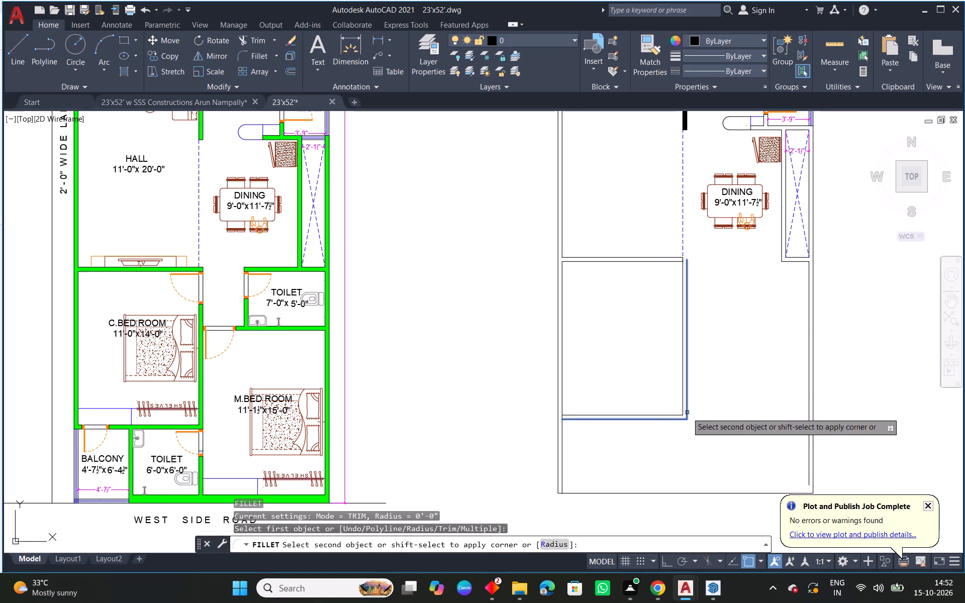
click(687, 413)
scroll(677, 248, up, 2)
right_click(621, 242)
click(648, 251)
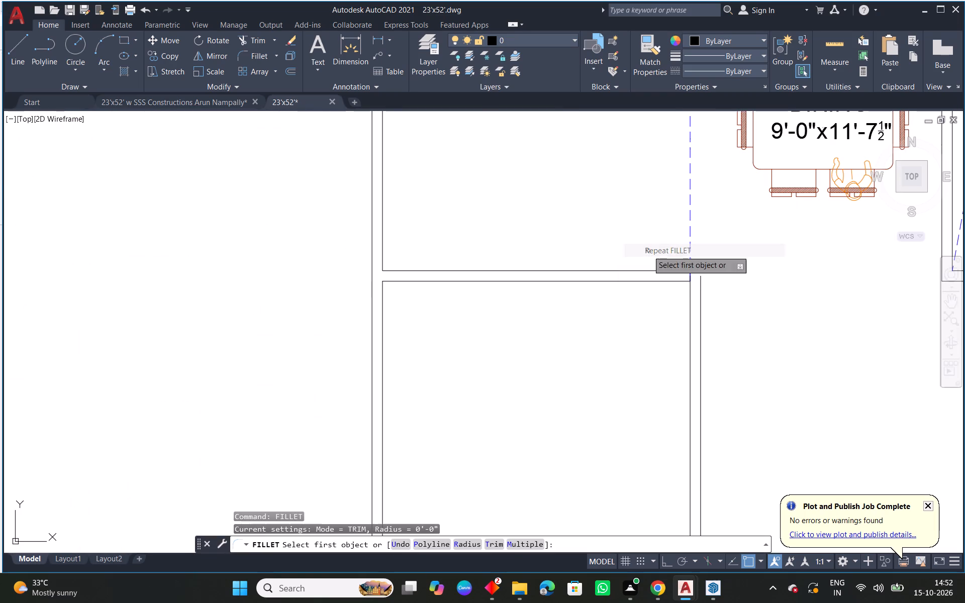
click(665, 271)
click(700, 276)
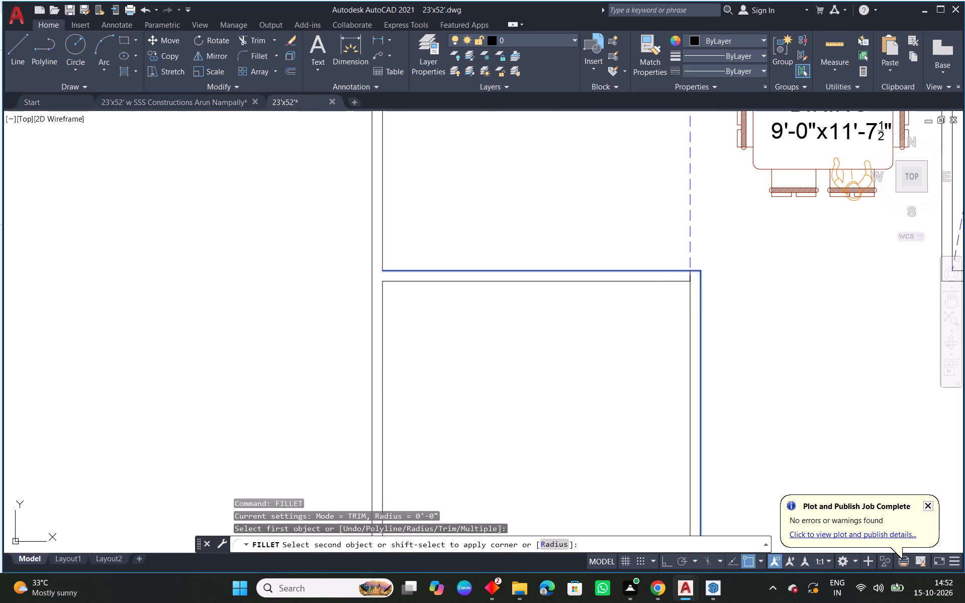
scroll(692, 276, up, 4)
click(674, 286)
key(Escape)
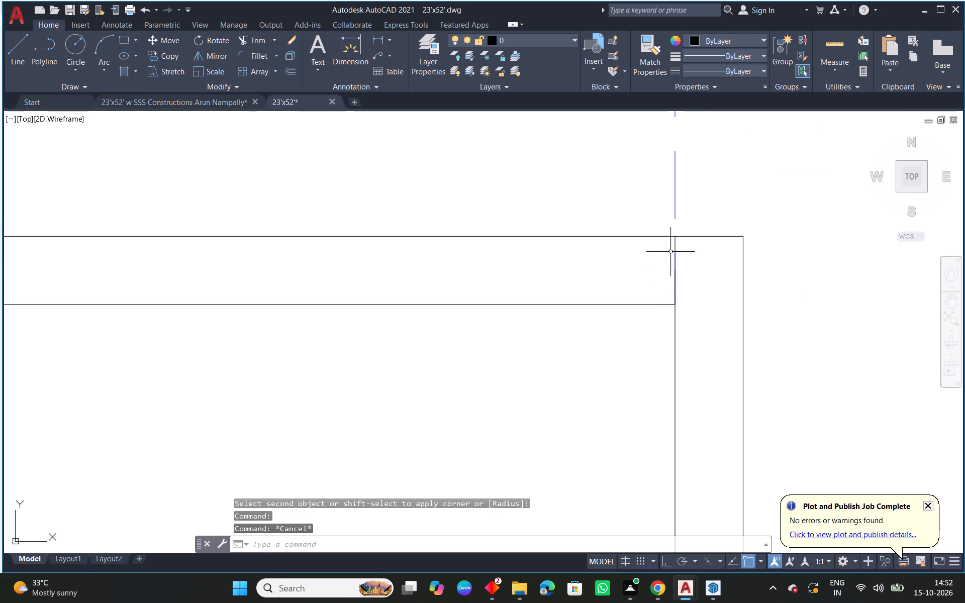
Shorten the blue dashed hall-dining line so it ends on the hall wall's upper face.
click(674, 244)
drag(676, 304, 677, 292)
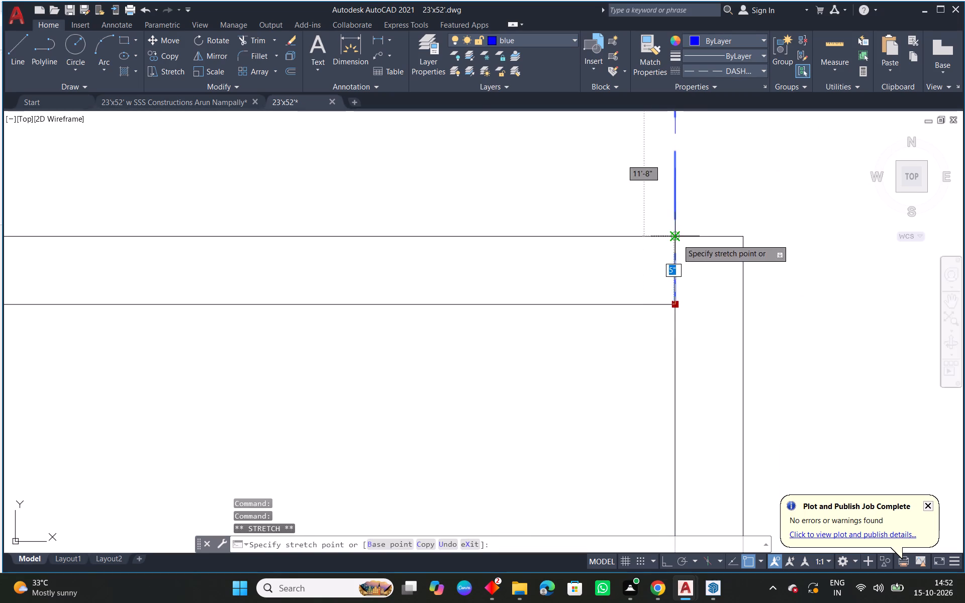
click(678, 233)
key(Escape)
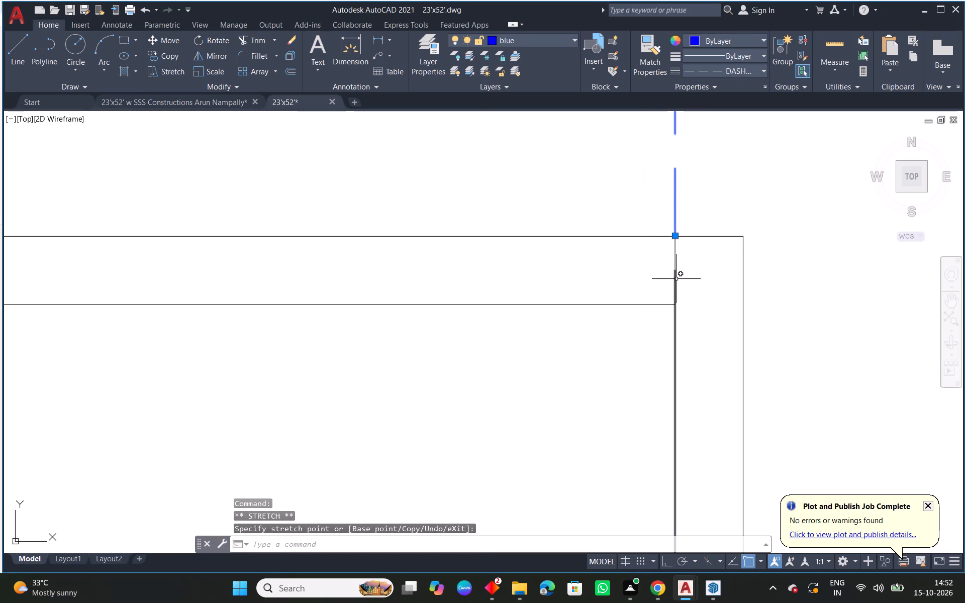
key(Escape)
Trim the leftover vertical line segments inside the wall thickness at the bedroom's upper corner.
text(tr)
key(space)
key(space)
click(675, 279)
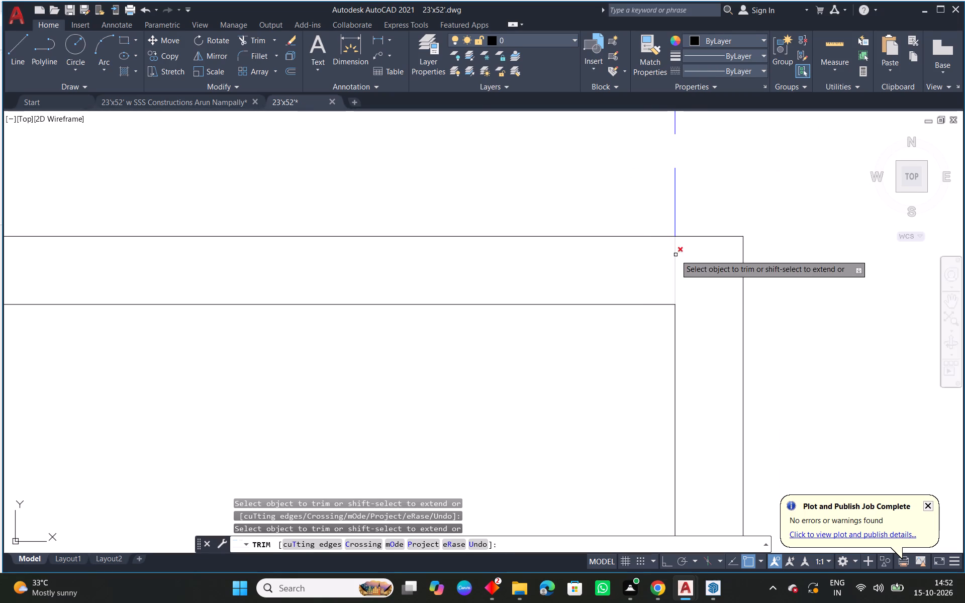
click(675, 255)
scroll(675, 300, down, 7)
middle_drag(743, 422, 746, 395)
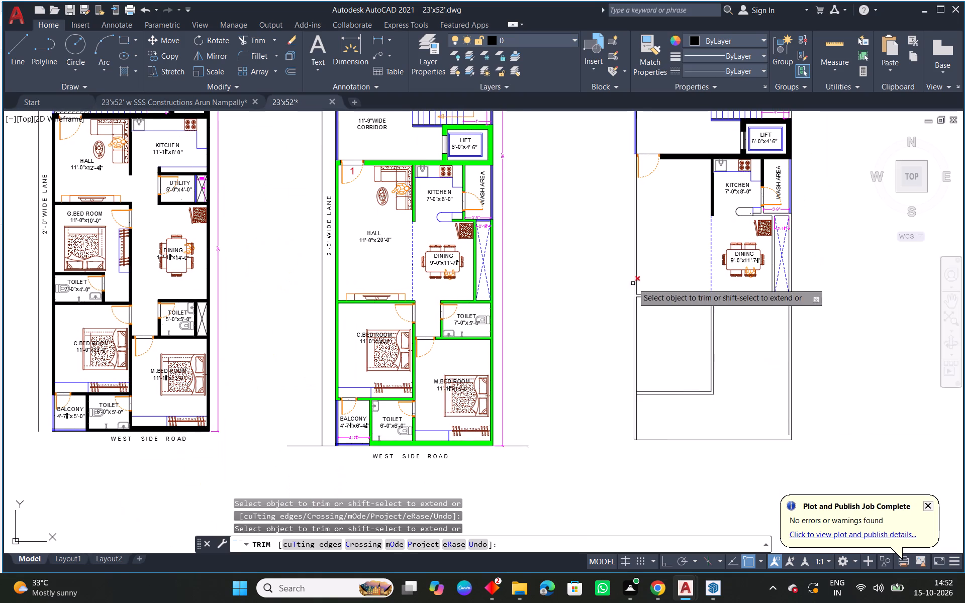
key(Escape)
Extend both lines of the bedroom's vertical wall down to the plan's bottom outline.
middle_drag(729, 386, 656, 360)
scroll(594, 372, up, 1)
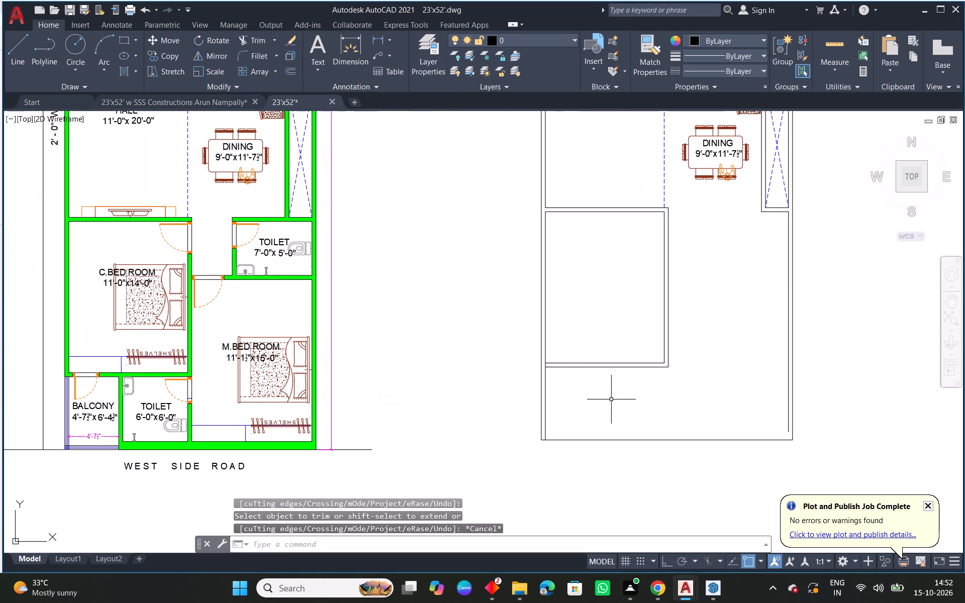
text(ex)
key(space)
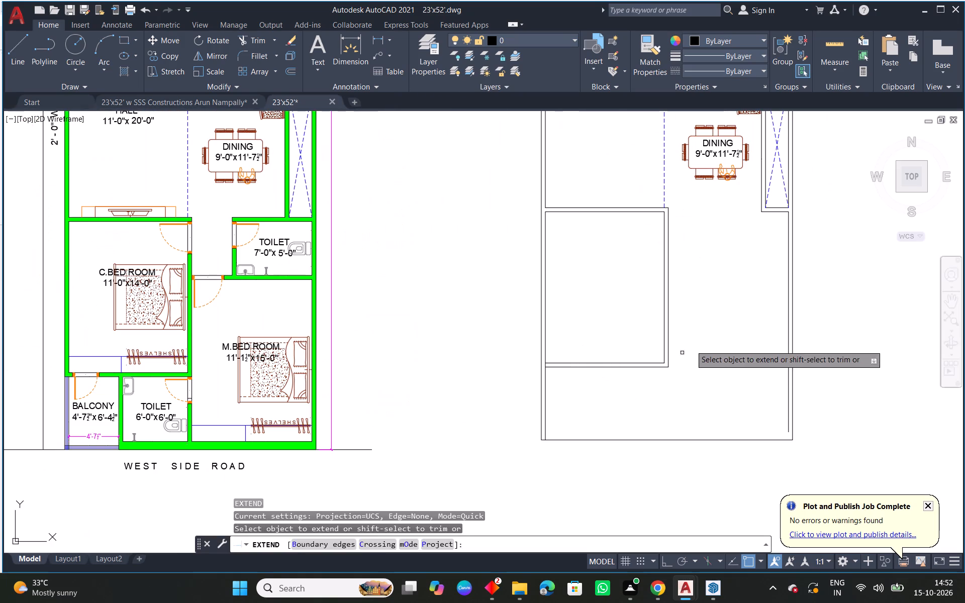
drag(698, 337, 644, 333)
drag(703, 327, 634, 325)
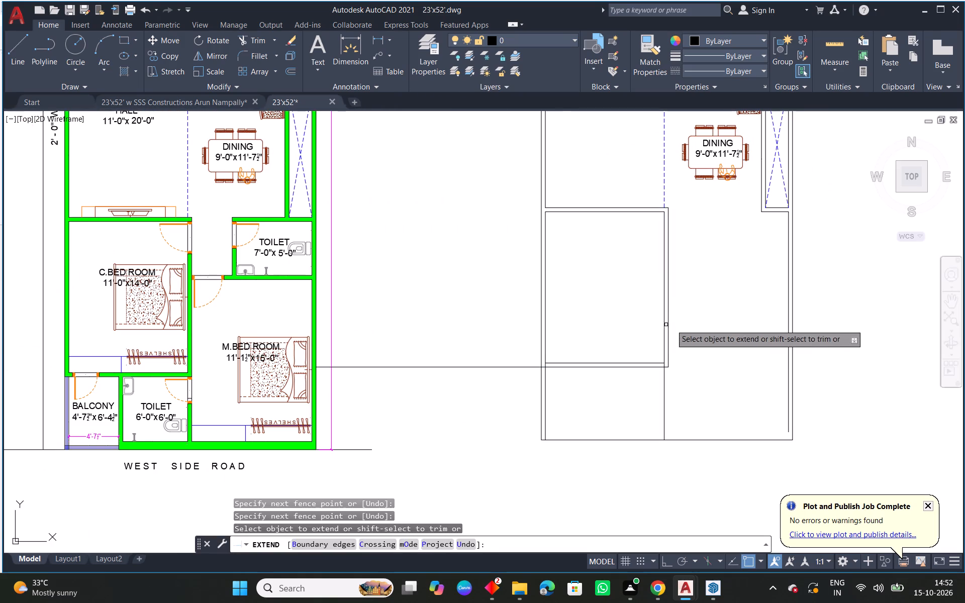
drag(690, 328, 646, 326)
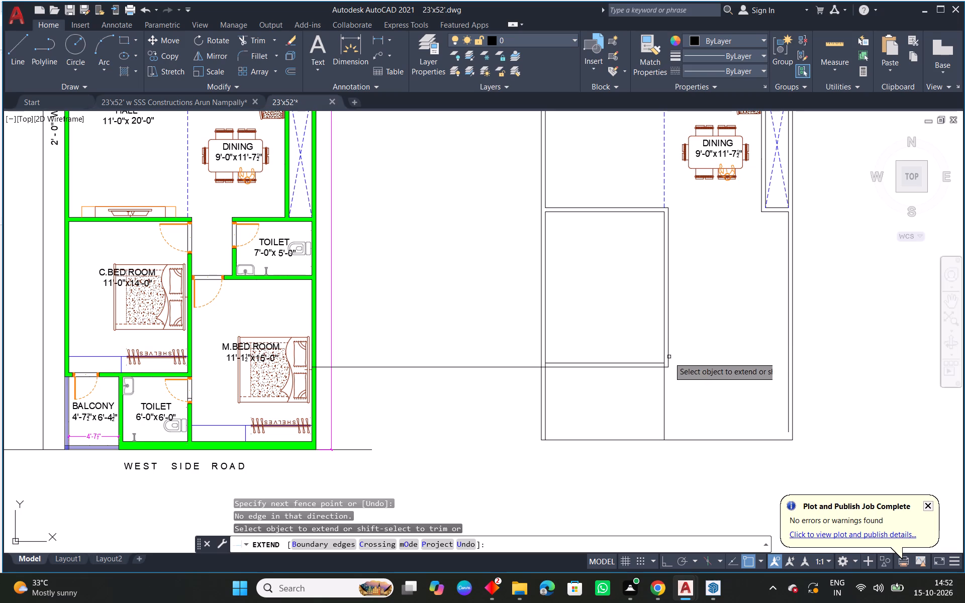
key(Escape)
click(668, 360)
text(x ex)
key(space)
drag(679, 352, 646, 352)
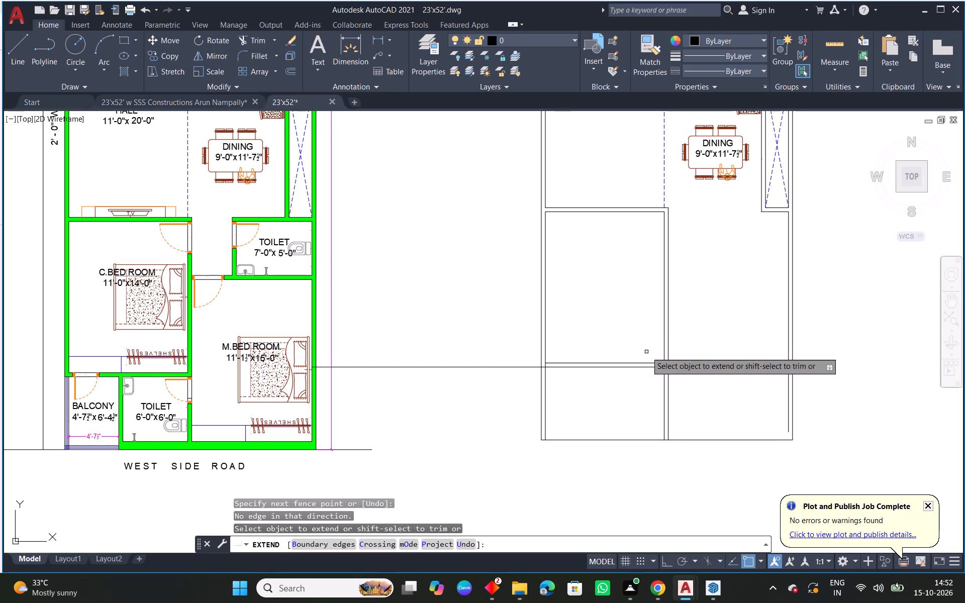
key(Escape)
Trim away the stray horizontal line running from the bedroom wall across to the neighbouring green plan.
text(tr)
key(space)
click(522, 368)
scroll(309, 368, up, 4)
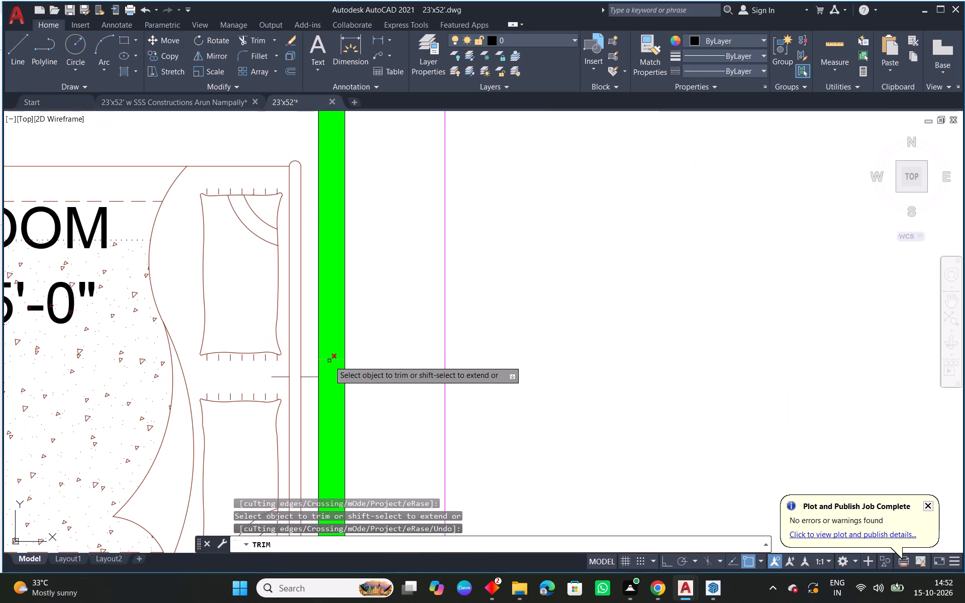
click(332, 359)
key(Escape)
Trim the overlapping line segments where the bedroom's lower wall meets the outer wall and the central vertical wall.
scroll(437, 350, down, 5)
middle_drag(585, 384, 493, 370)
scroll(510, 329, up, 3)
scroll(441, 367, up, 2)
text(tr)
key(space)
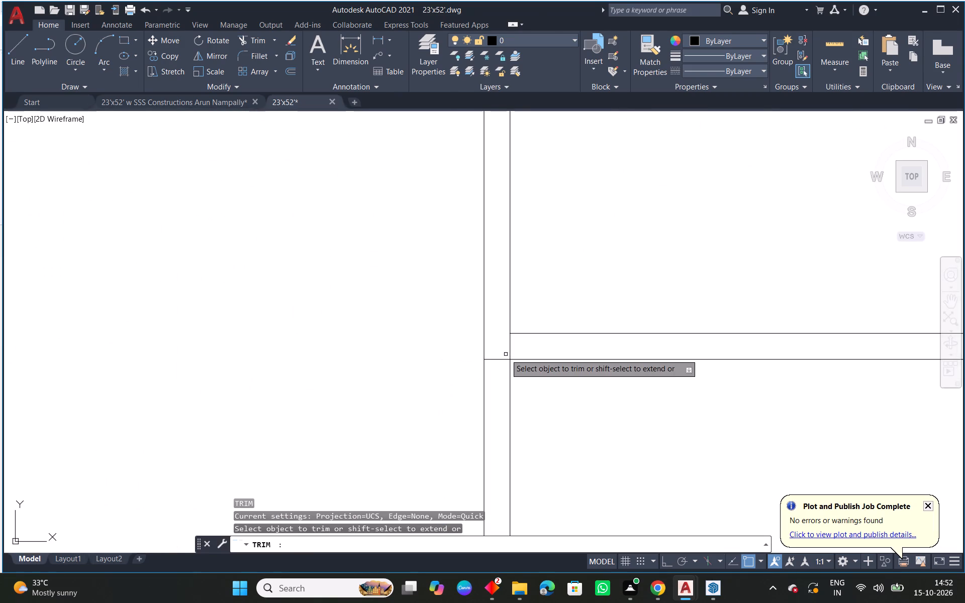
click(510, 350)
click(501, 358)
scroll(495, 376, down, 4)
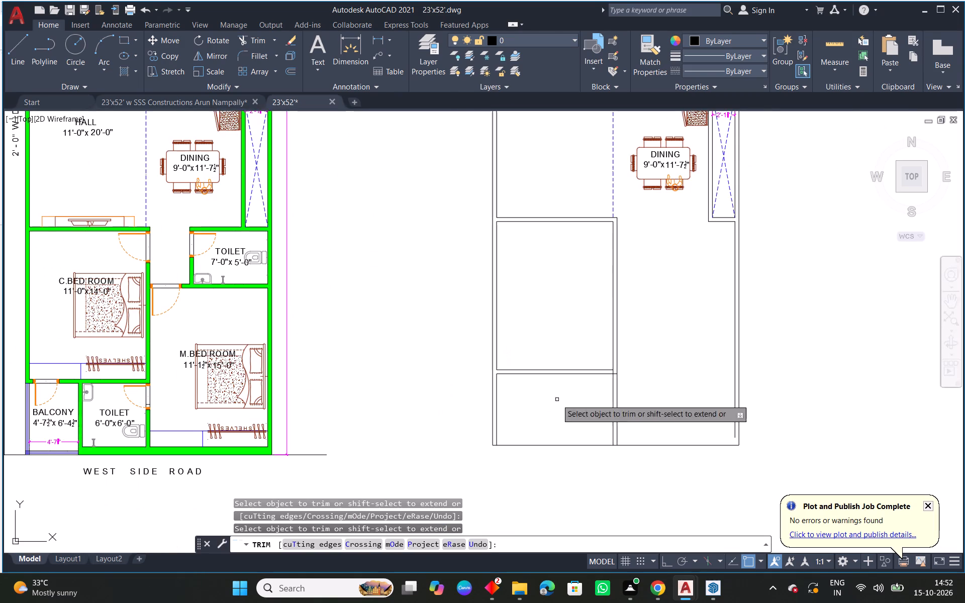
middle_drag(623, 395, 523, 371)
scroll(506, 341, up, 4)
click(559, 403)
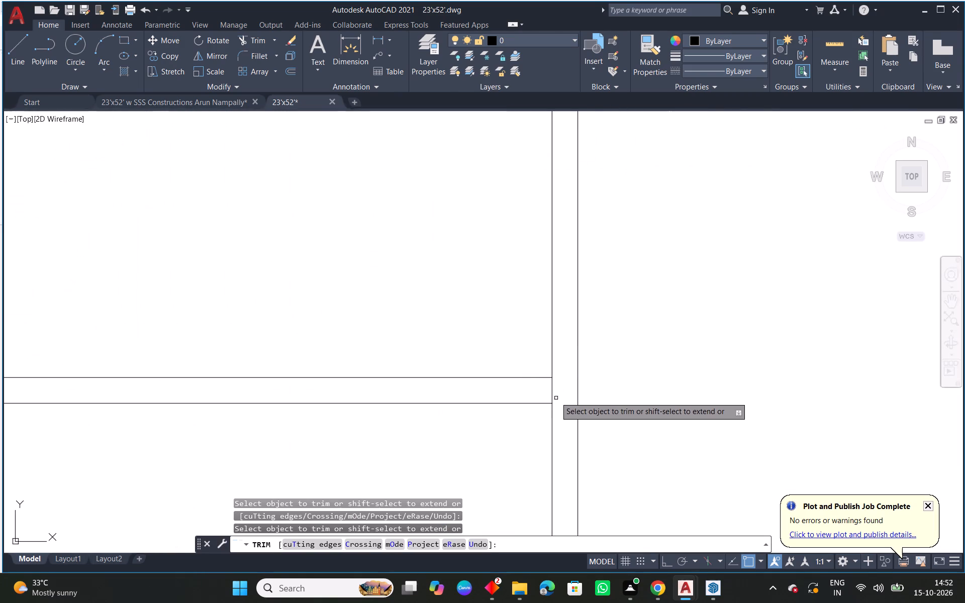
click(553, 393)
key(Escape)
Offset the plan's bottom outline 4.5" inward.
scroll(594, 358, down, 5)
middle_drag(626, 375, 571, 357)
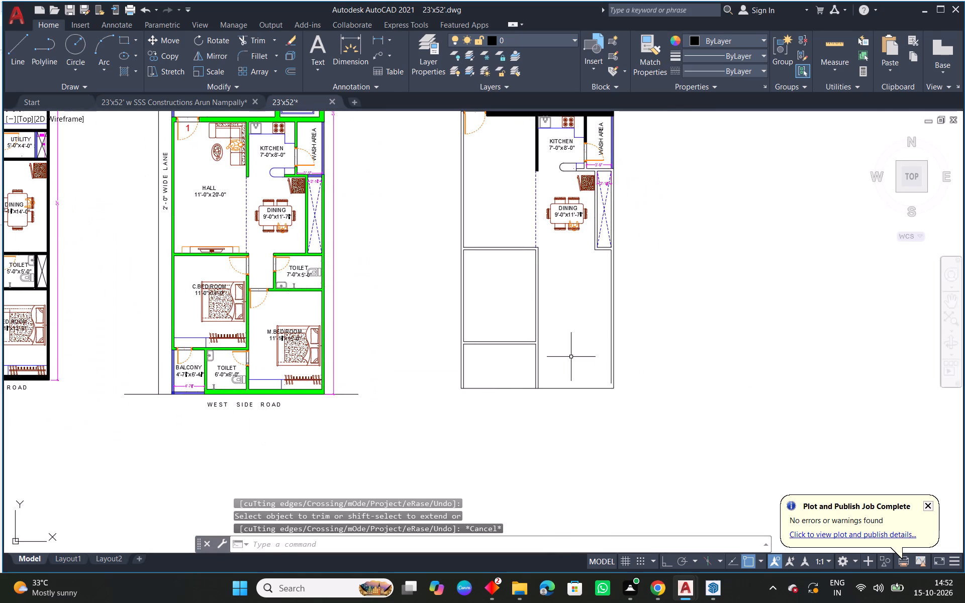
key(Escape)
scroll(472, 371, up, 2)
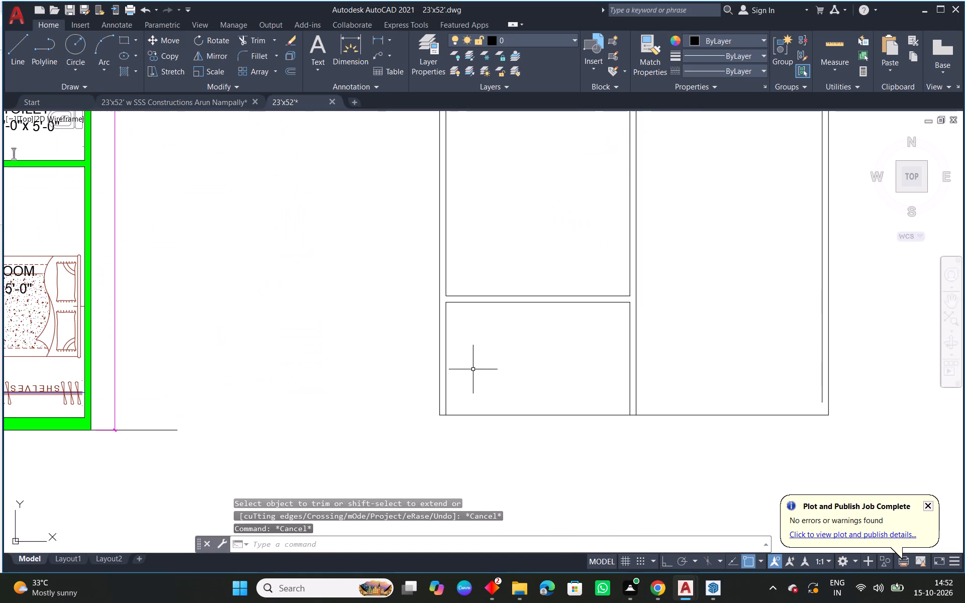
scroll(473, 369, down, 1)
middle_drag(514, 372, 581, 369)
key(Escape)
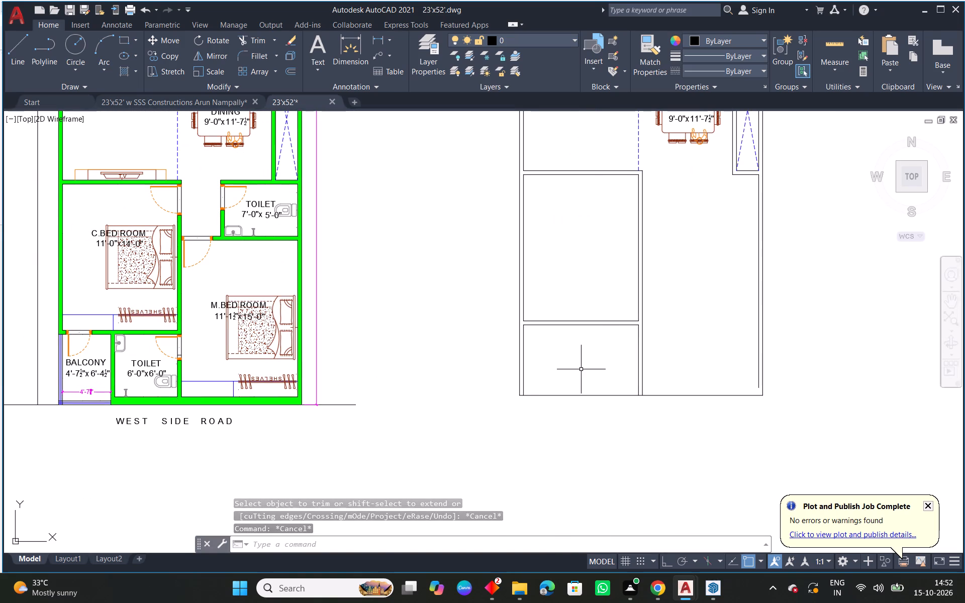
text(o 4.5)
key(space)
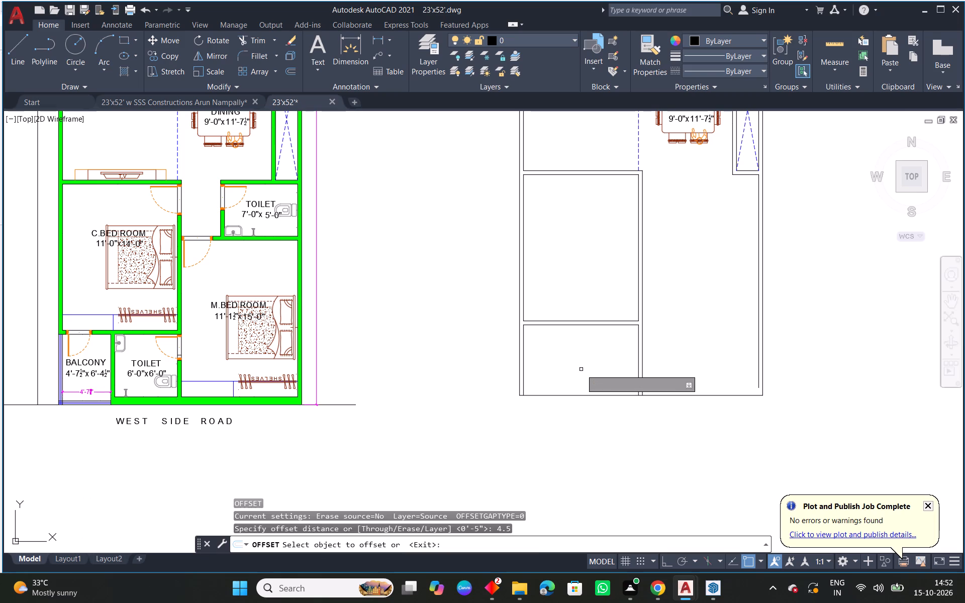
click(567, 395)
click(568, 378)
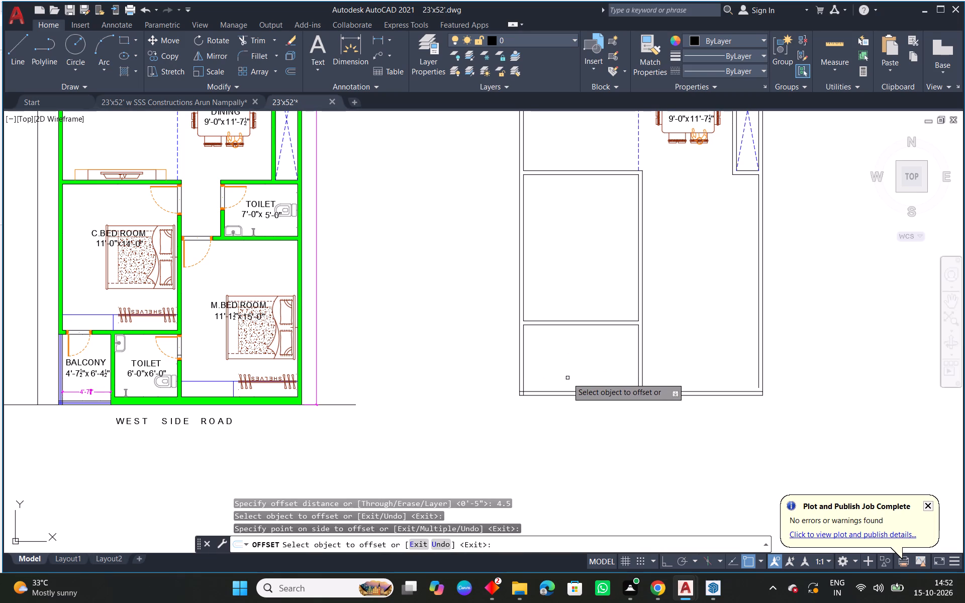
Offset the inner line of the bedroom's vertical wall 6' into the lower room, towards the outer wall.
key(Escape)
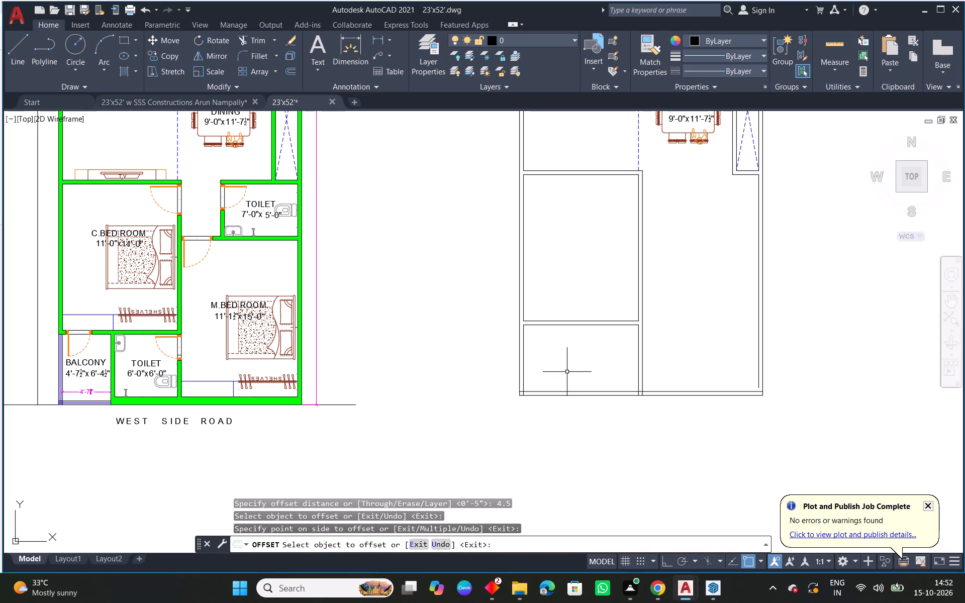
text(o 6'')
key(BackSpace)
key(Return)
drag(639, 352, 632, 351)
click(582, 349)
key(Escape)
Offset the new vertical line 4.5" towards the outer wall to form the toilet and balcony partition.
text(o 4.5)
key(space)
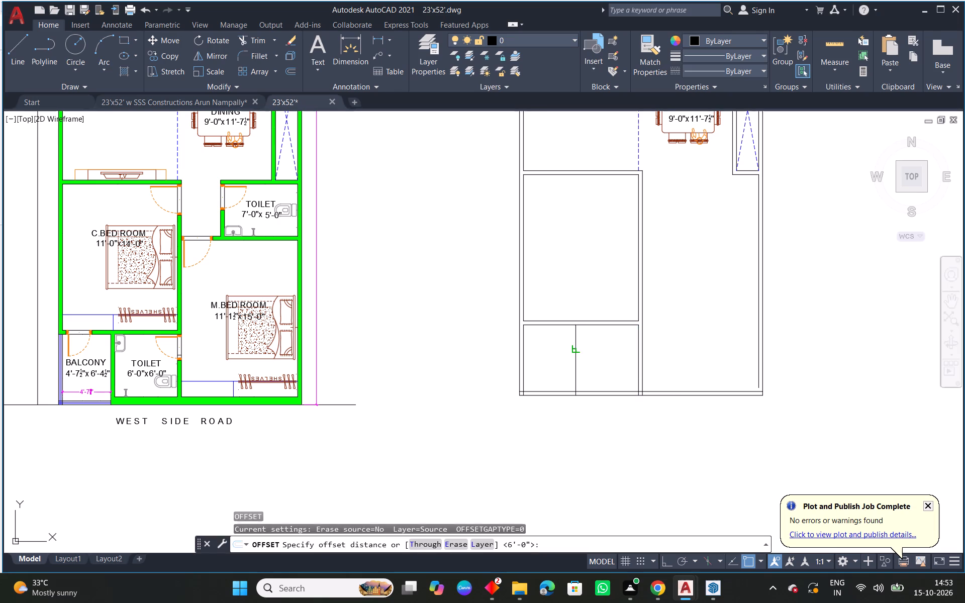
click(575, 358)
click(524, 366)
key(Escape)
Trim a line segment near the junction of the new partition and the bottom wall.
scroll(599, 414, up, 2)
scroll(552, 363, up, 2)
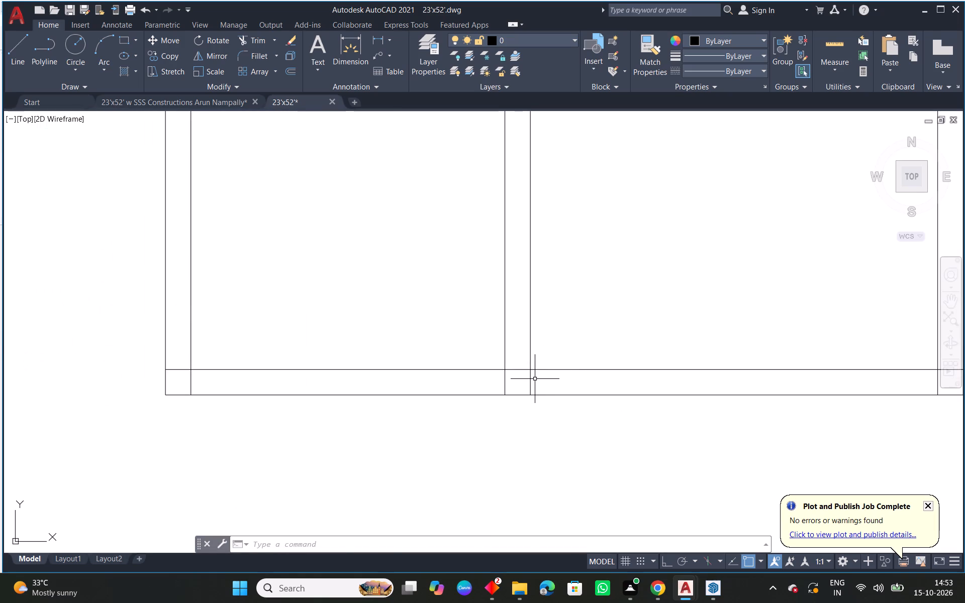
scroll(541, 370, down, 2)
scroll(503, 382, down, 2)
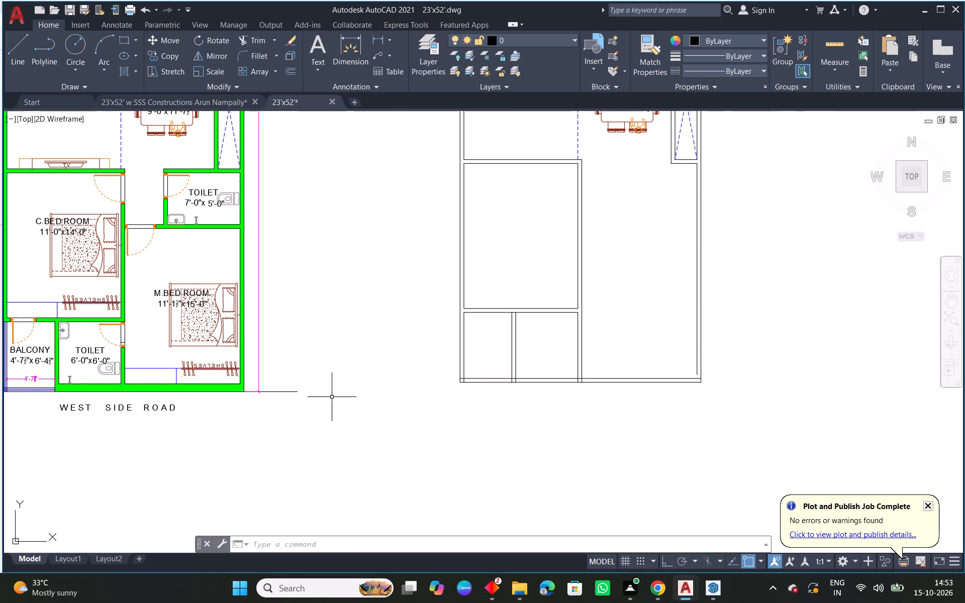
middle_drag(415, 386, 486, 381)
scroll(602, 380, up, 3)
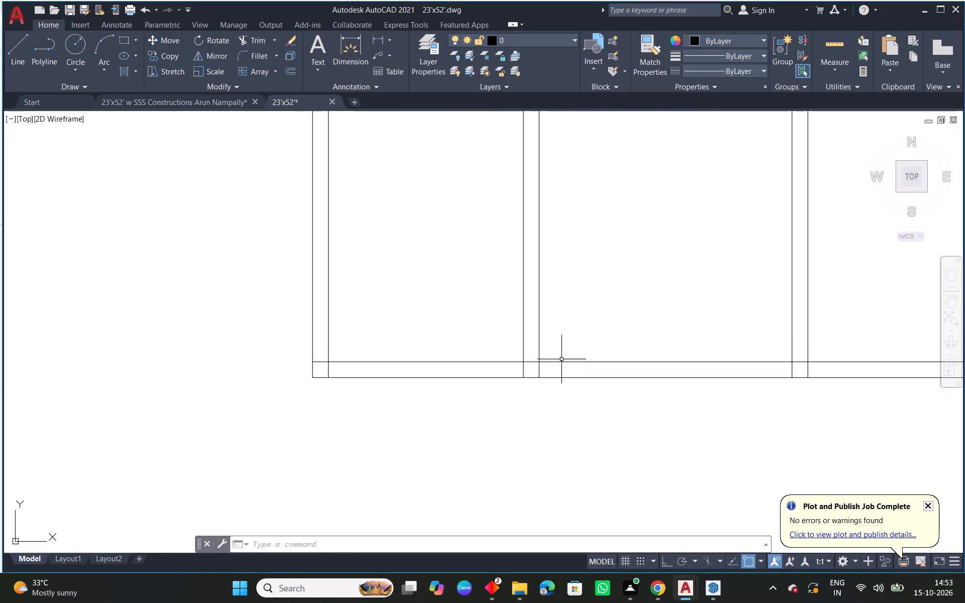
scroll(537, 363, up, 1)
text(tr)
key(space)
key(space)
click(527, 361)
key(Escape)
scroll(527, 365, down, 2)
middle_drag(455, 366, 495, 381)
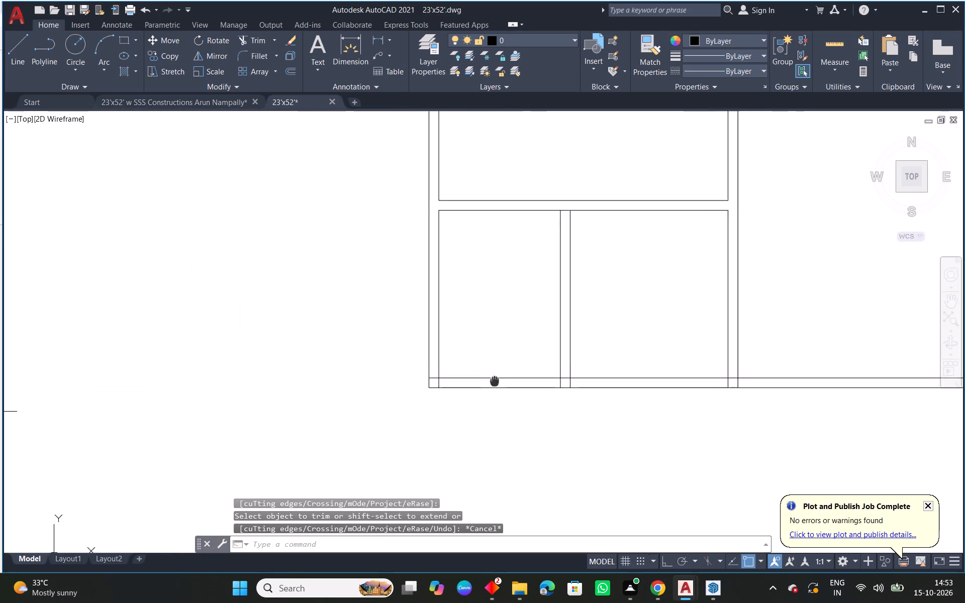
middle_drag(495, 381, 498, 382)
Extend the lower line of the bedroom's bottom wall to the plan's outer outline at the balcony corner.
text(ex)
key(space)
drag(460, 225, 458, 209)
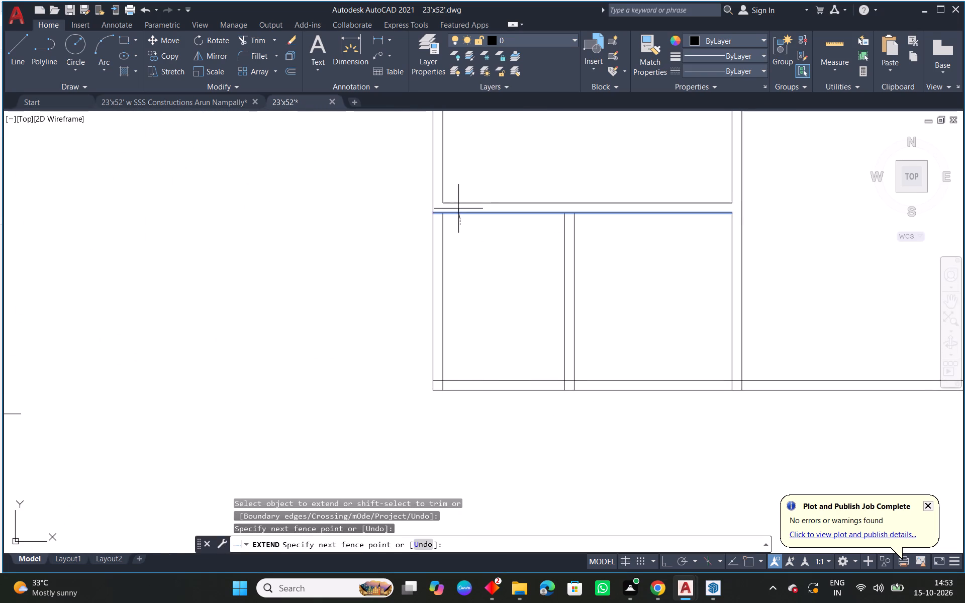
drag(458, 209, 458, 208)
key(Escape)
Offset the inner line of the balcony's outer side wall 1.5" outward, twice in succession.
scroll(459, 229, down, 2)
middle_drag(483, 275, 516, 282)
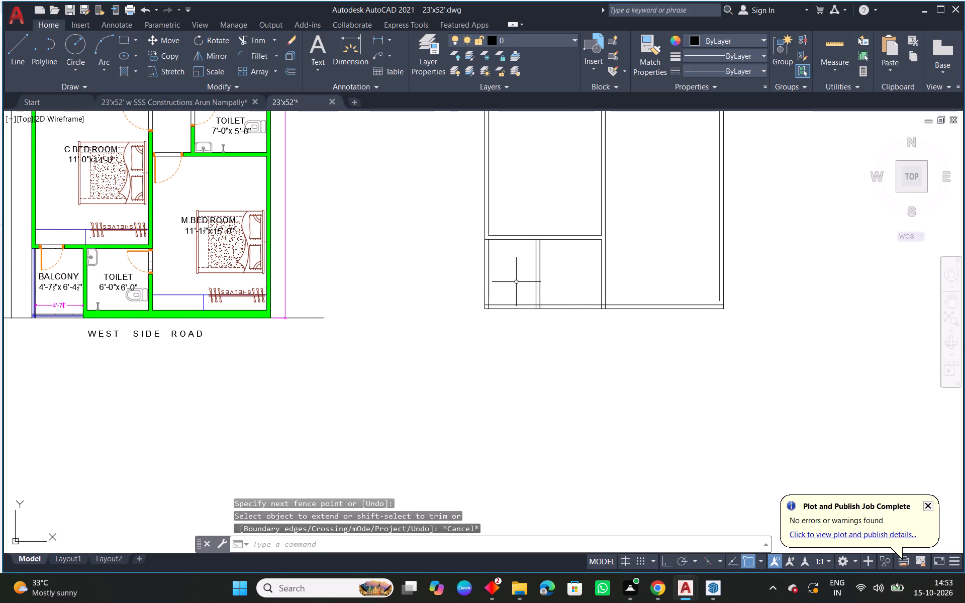
text(o 1.5)
key(space)
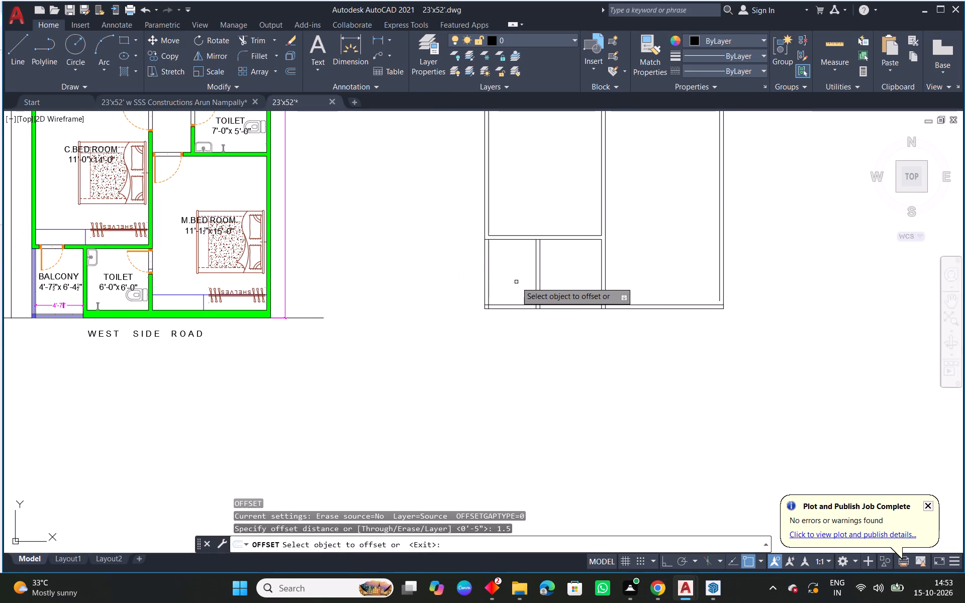
scroll(481, 258, up, 2)
click(495, 255)
click(485, 261)
scroll(498, 253, up, 1)
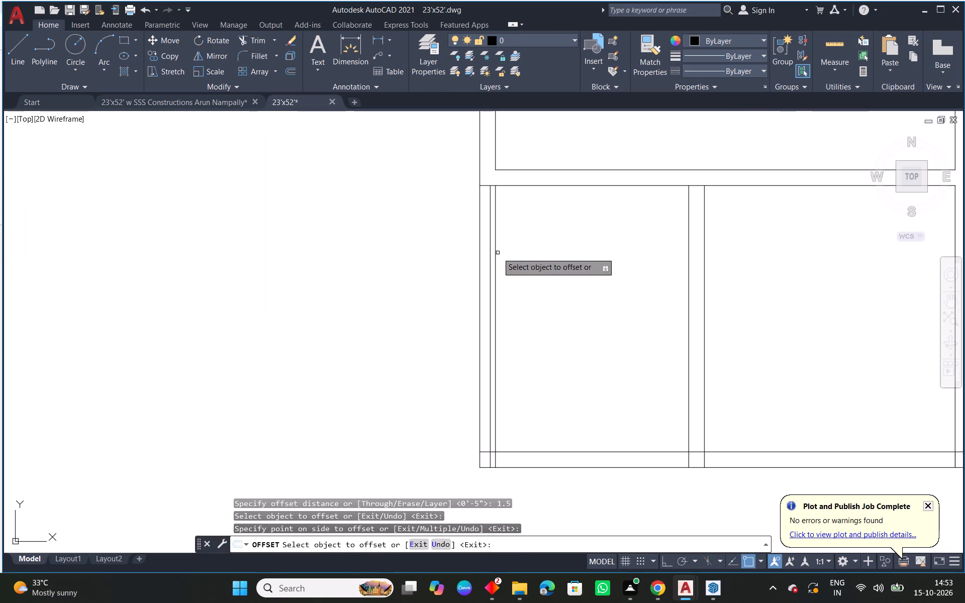
click(490, 252)
click(481, 257)
scroll(562, 405, up, 2)
Offset the inner line of the bottom wall 1.5" towards the bottom outline, twice in succession.
middle_drag(610, 426, 546, 208)
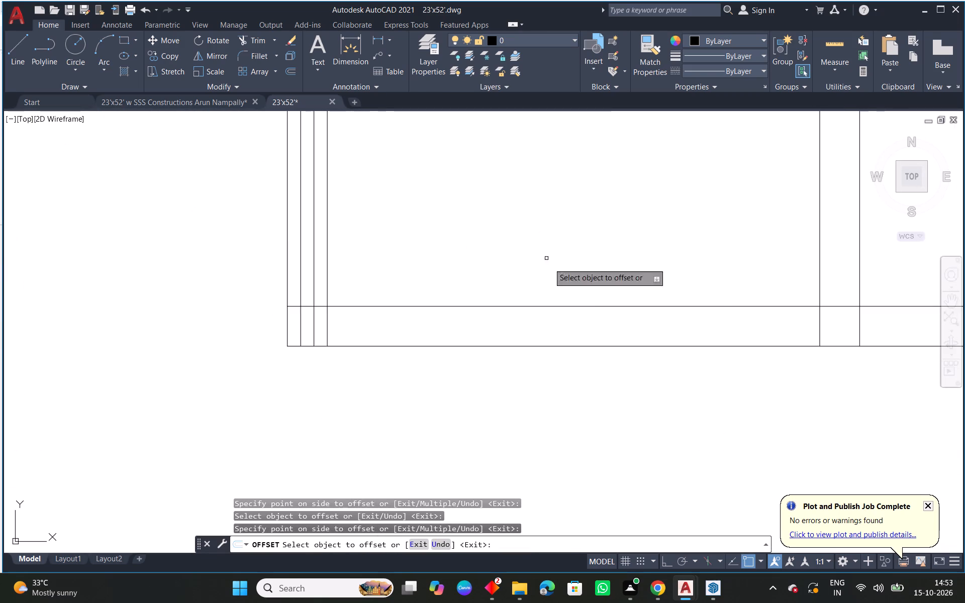
click(612, 307)
click(612, 327)
click(624, 321)
click(624, 337)
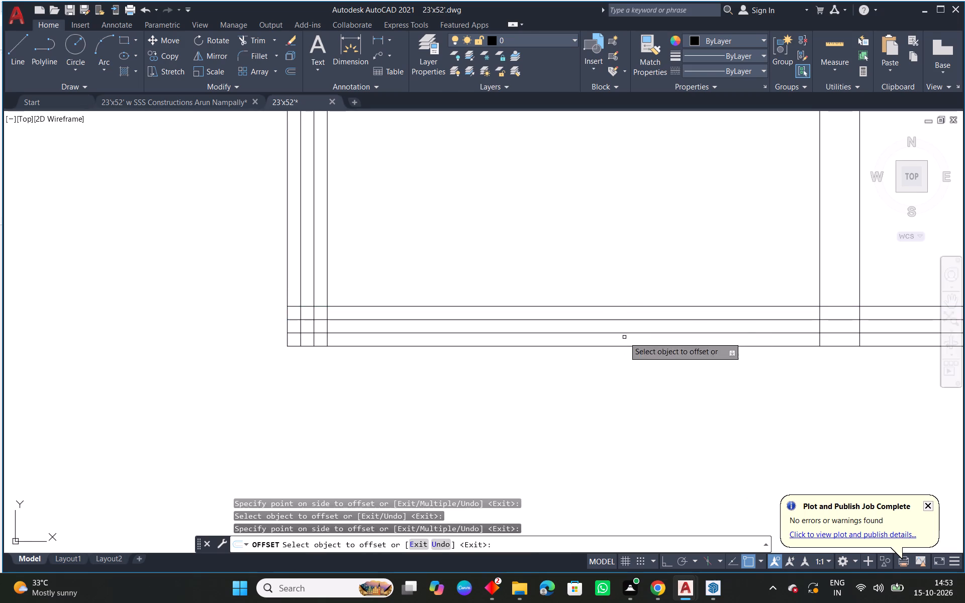
middle_drag(789, 334, 471, 295)
key(Escape)
Trim both 1.5" bottom offset lines beyond the balcony partition so they span only the balcony.
text(tr)
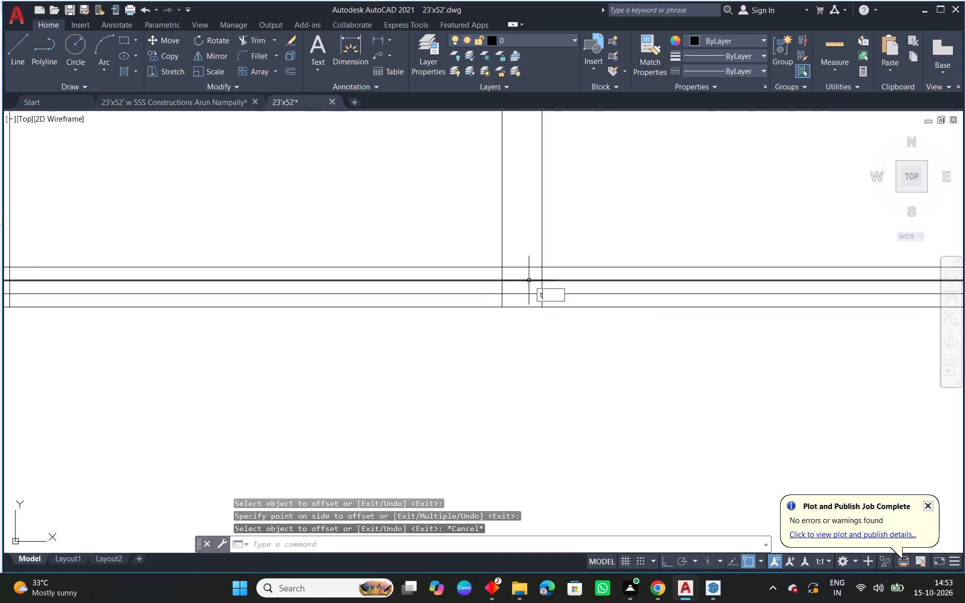
key(space)
key(space)
drag(529, 270, 531, 300)
drag(561, 277, 564, 305)
key(Escape)
scroll(569, 289, down, 3)
middle_drag(592, 303, 575, 335)
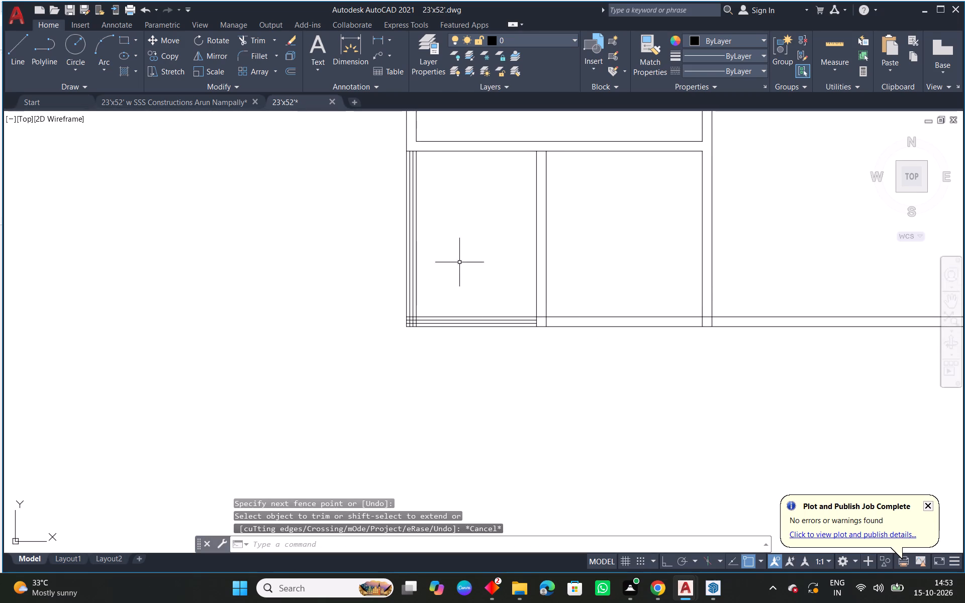
Assign the balcony's two vertical and two horizontal 1.5" offset lines to the blue layer.
middle_drag(480, 234, 482, 276)
scroll(414, 196, up, 4)
click(415, 208)
click(380, 223)
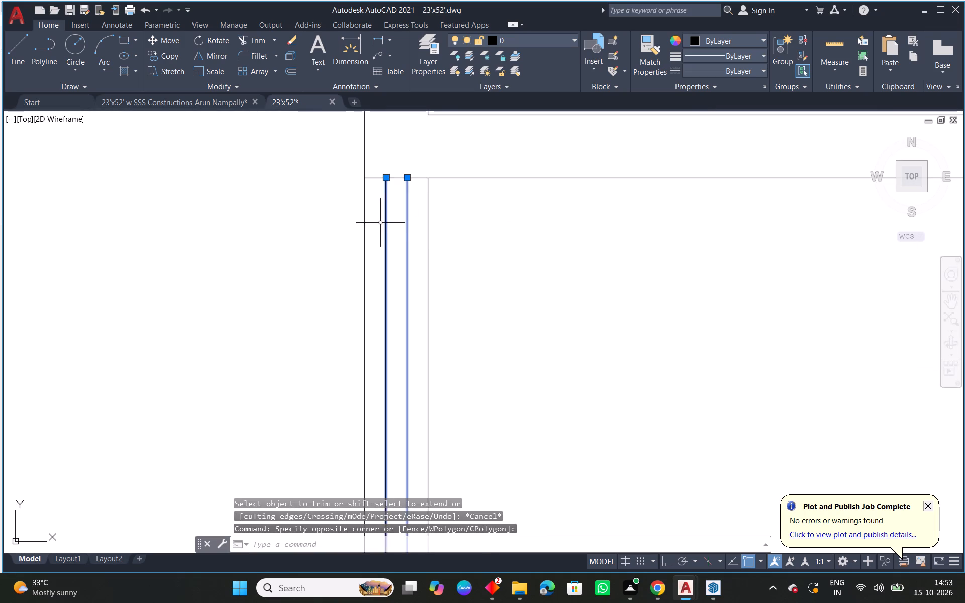
scroll(489, 265, down, 3)
middle_drag(543, 365, 532, 174)
scroll(485, 319, up, 3)
drag(490, 319, 487, 334)
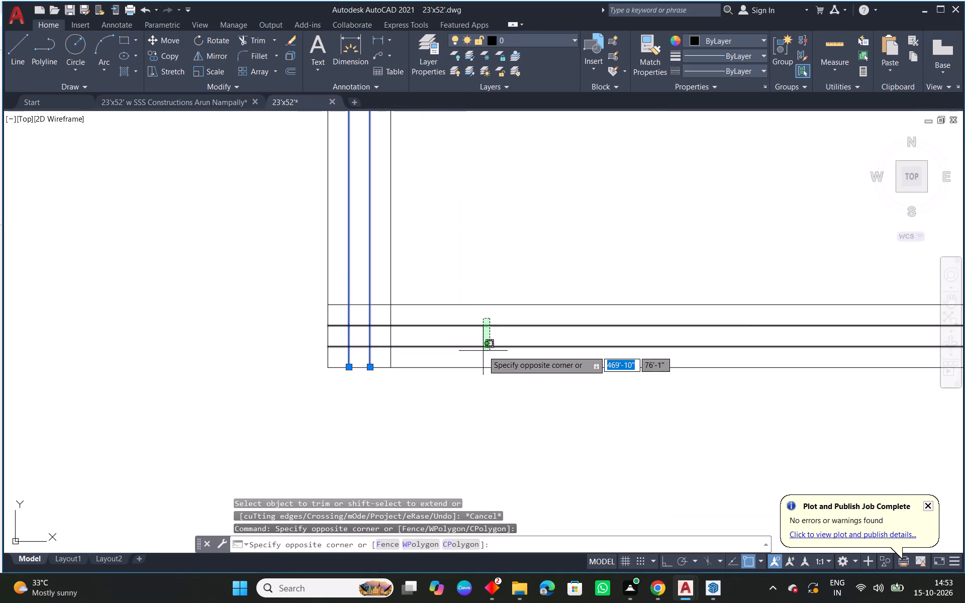
click(483, 351)
click(511, 43)
click(521, 122)
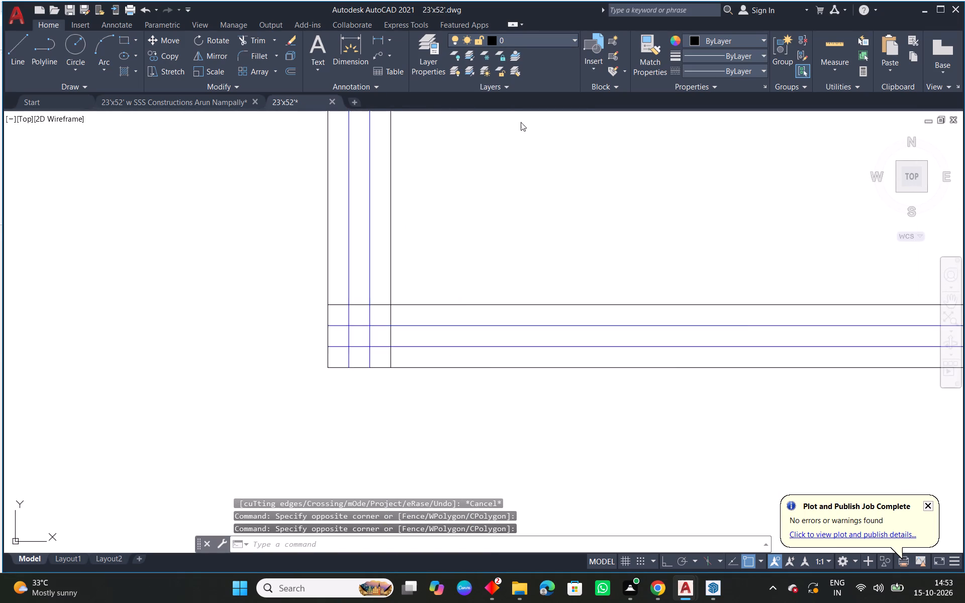
key(Escape)
Trim the bedroom wall's lower line between the two partition lines to open the partition's upper junction.
scroll(489, 257, down, 3)
scroll(558, 271, down, 2)
middle_drag(638, 251, 647, 311)
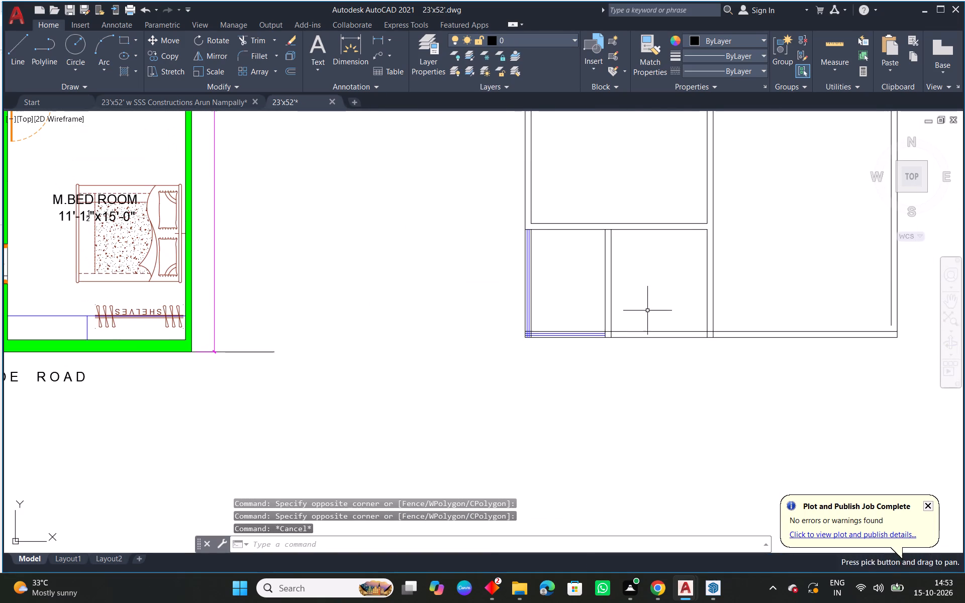
middle_drag(543, 284, 826, 293)
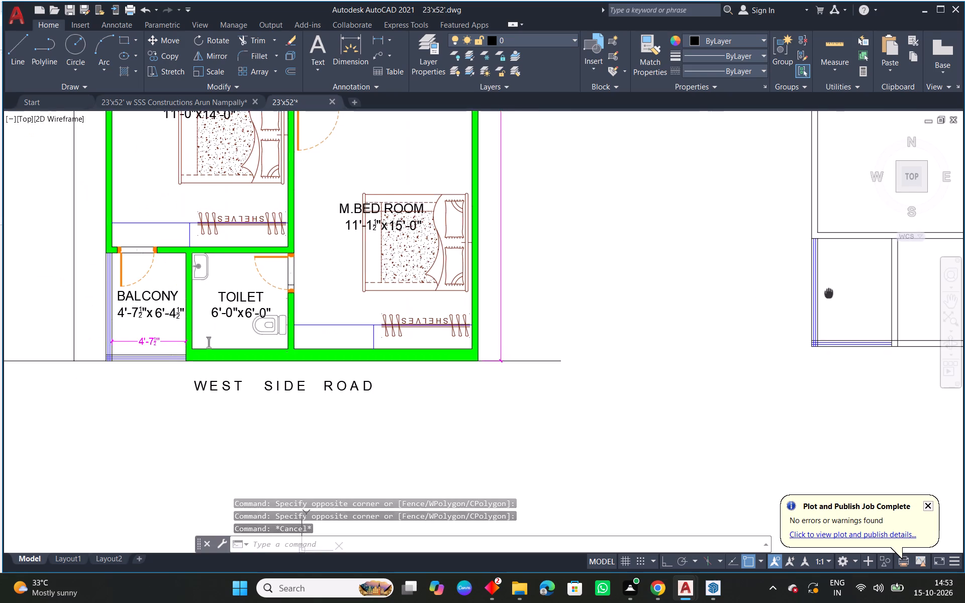
middle_drag(826, 293, 746, 318)
scroll(793, 282, up, 2)
middle_drag(824, 281, 610, 286)
text(tr)
key(space)
key(space)
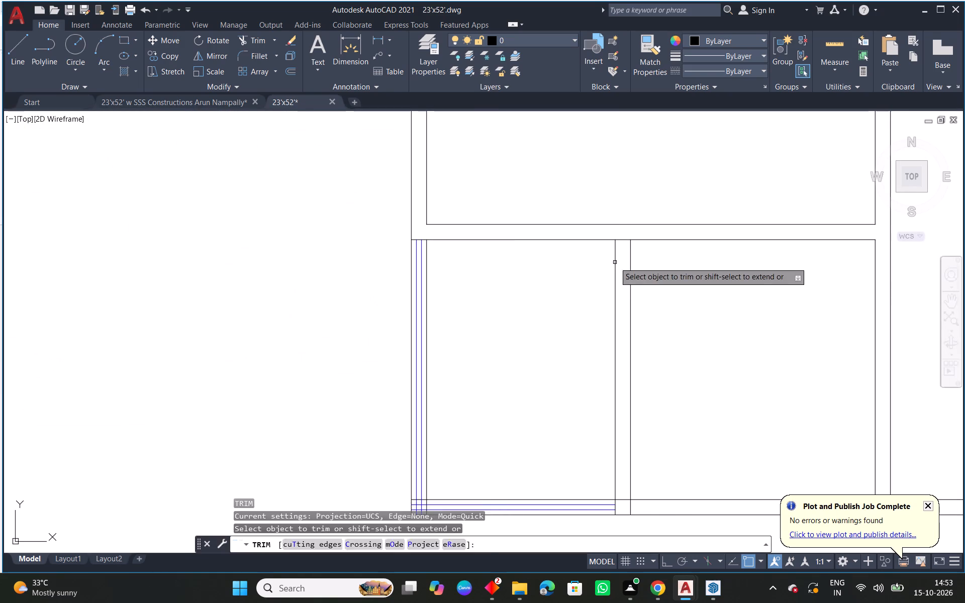
click(619, 239)
Trim the toilet-side partition line and the bottom wall's inner line where they cross at the partition's lower junction.
middle_drag(729, 407, 696, 268)
scroll(602, 358, up, 2)
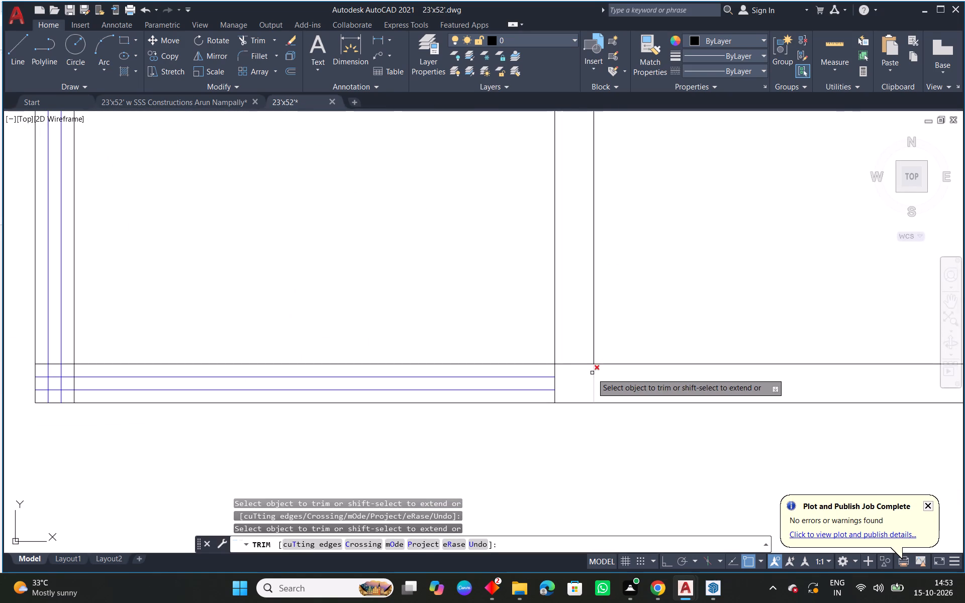
click(594, 376)
click(577, 364)
right_click(577, 364)
click(608, 374)
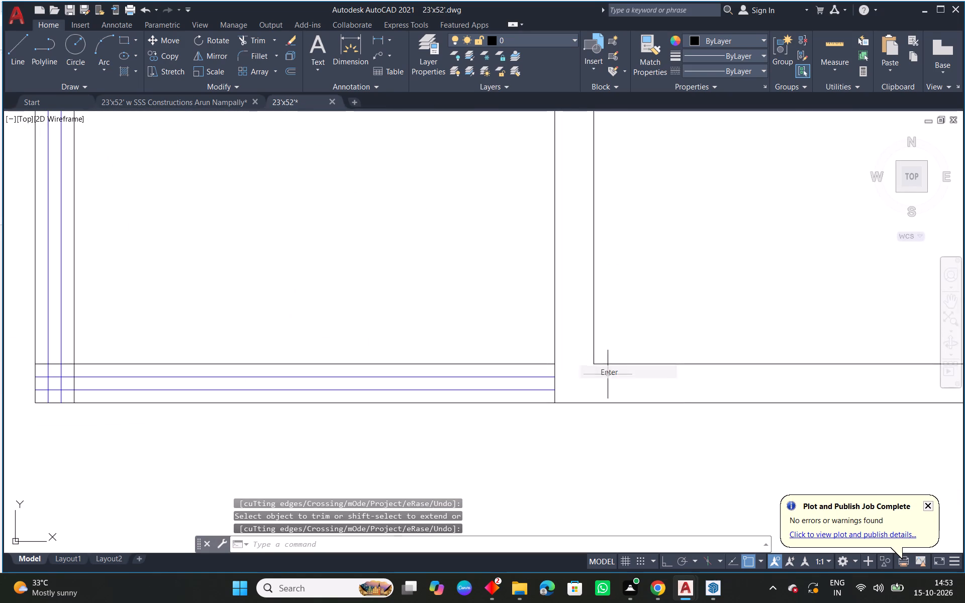
Trim the overlapping segments where the central vertical wall meets the bottom wall.
scroll(569, 374, down, 4)
middle_click(599, 366)
scroll(688, 385, up, 3)
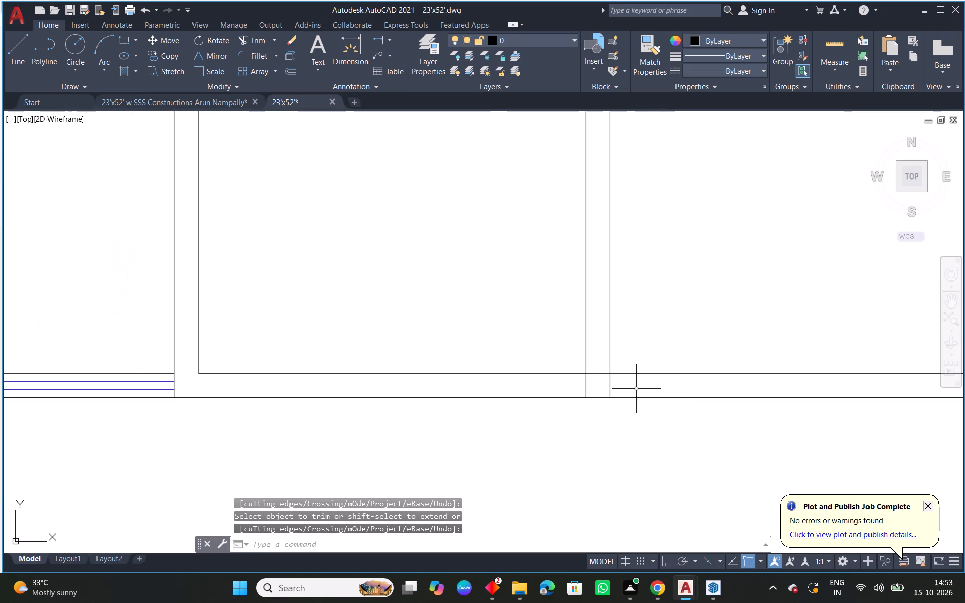
text(tr)
key(space)
key(space)
drag(626, 384, 582, 385)
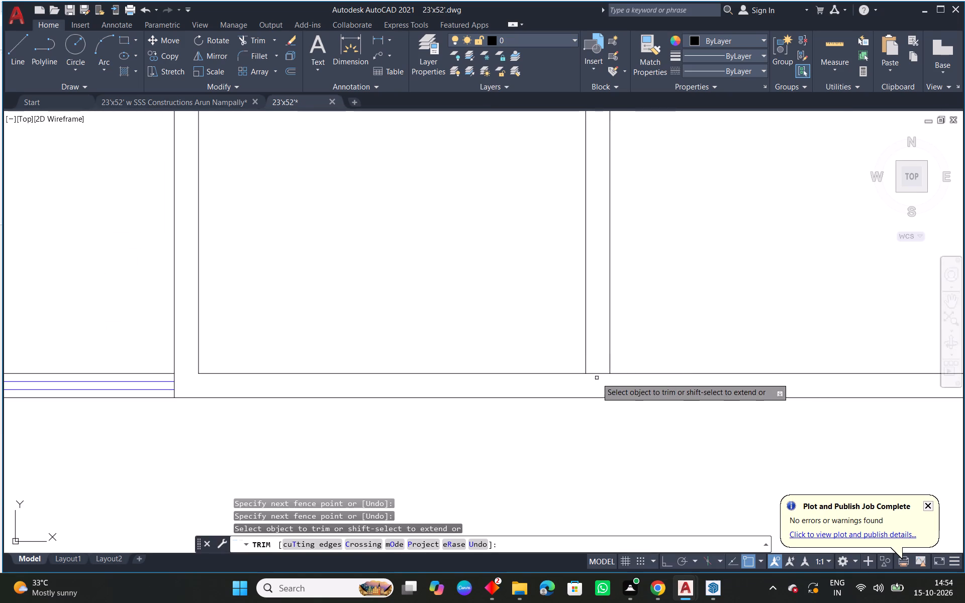
click(597, 374)
right_click(597, 374)
click(640, 382)
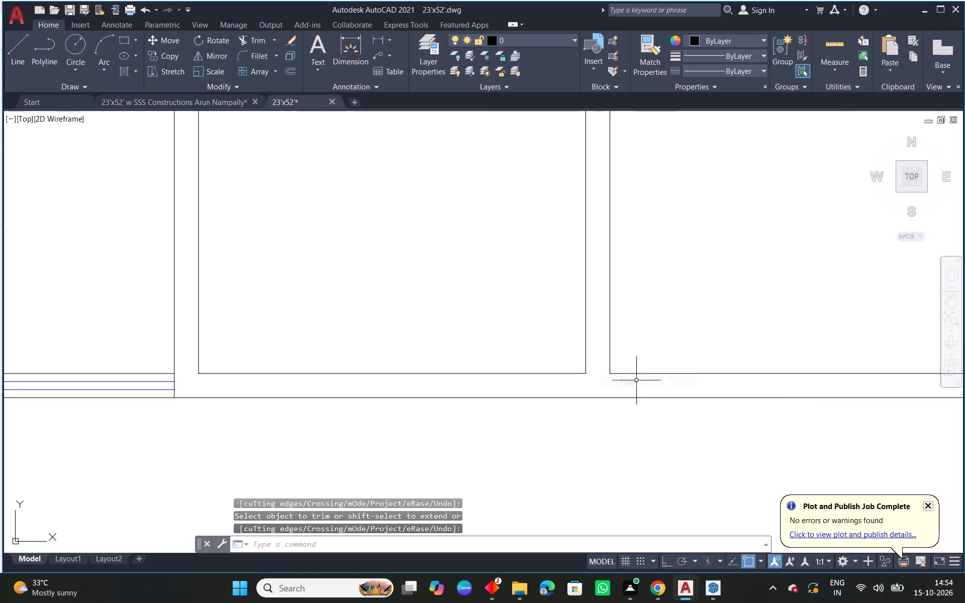
Copy the 6'-0"x6'-0" toilet's door from the green plan into the matching toilet's central wall in the redrawn plan.
scroll(560, 356, down, 3)
middle_drag(404, 321, 594, 303)
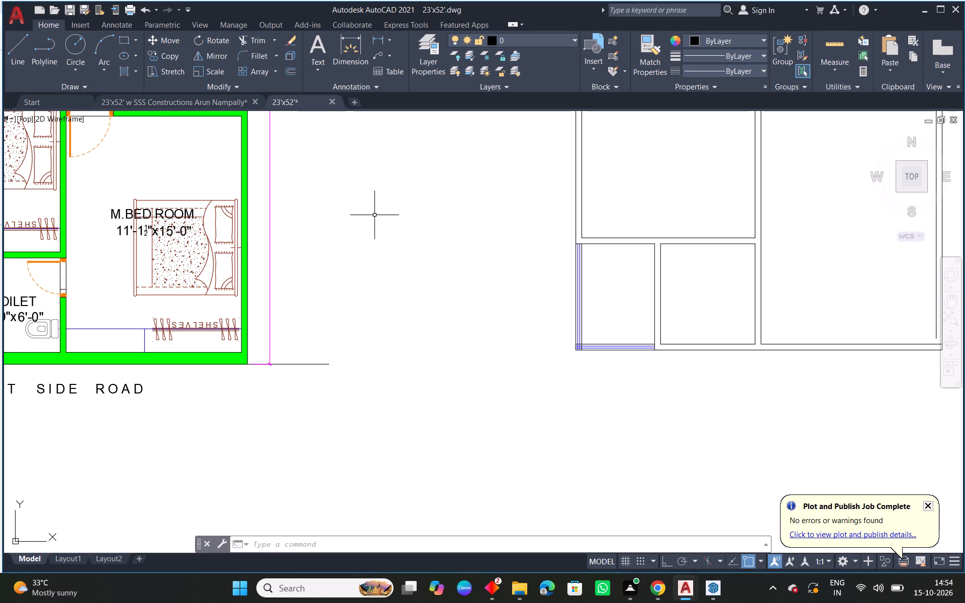
middle_drag(354, 383, 444, 385)
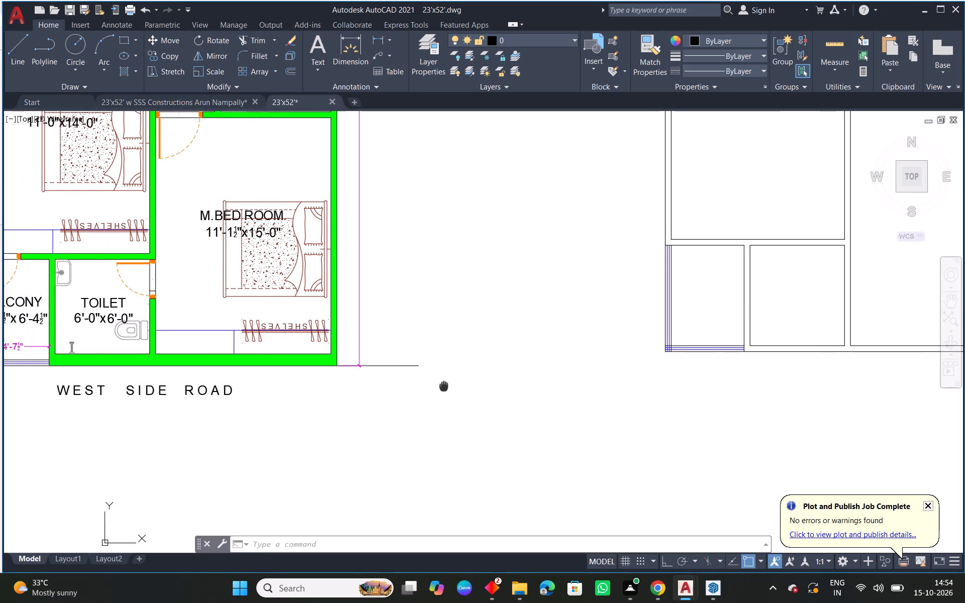
middle_drag(444, 385, 443, 386)
key(Escape)
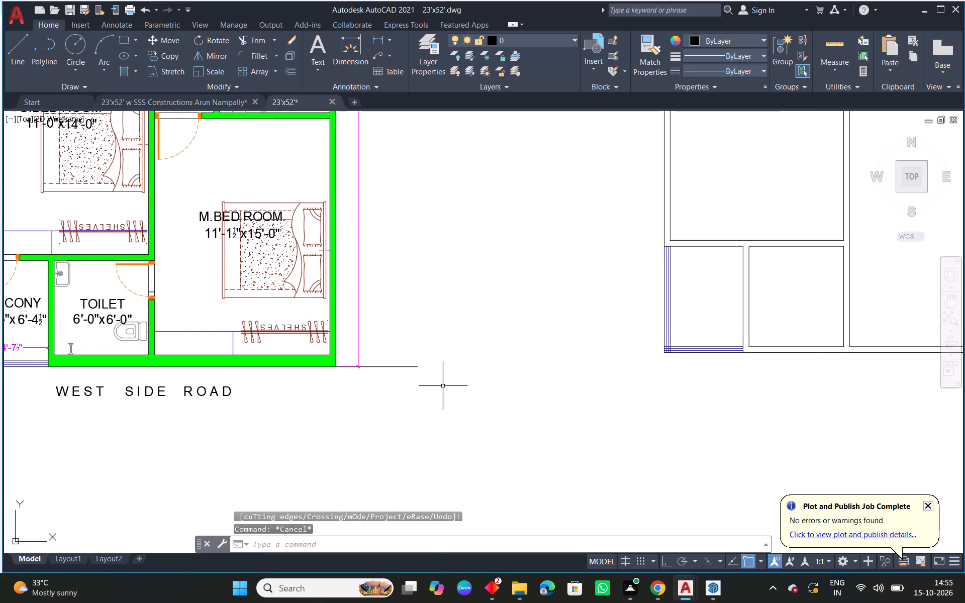
click(115, 264)
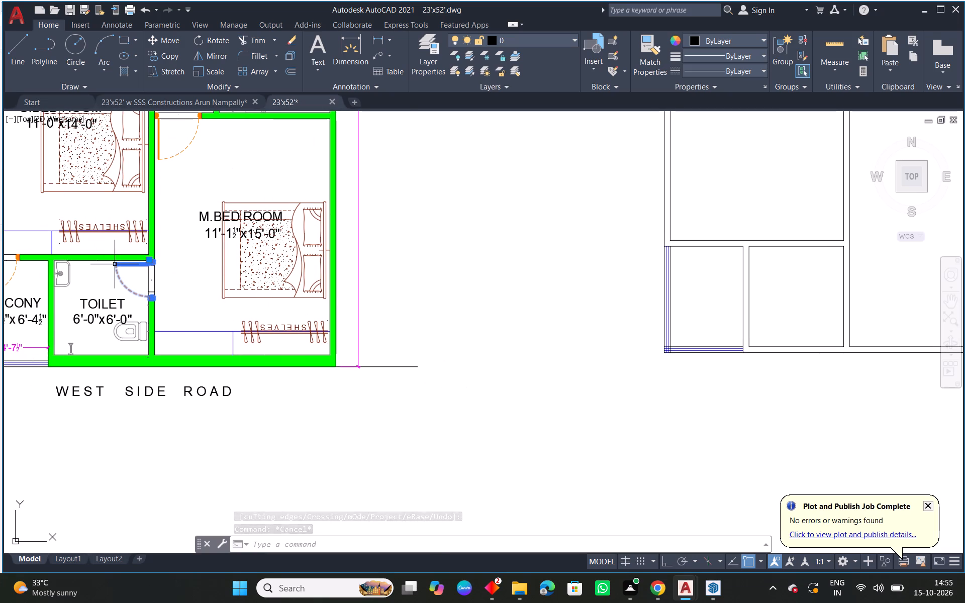
text(co)
key(space)
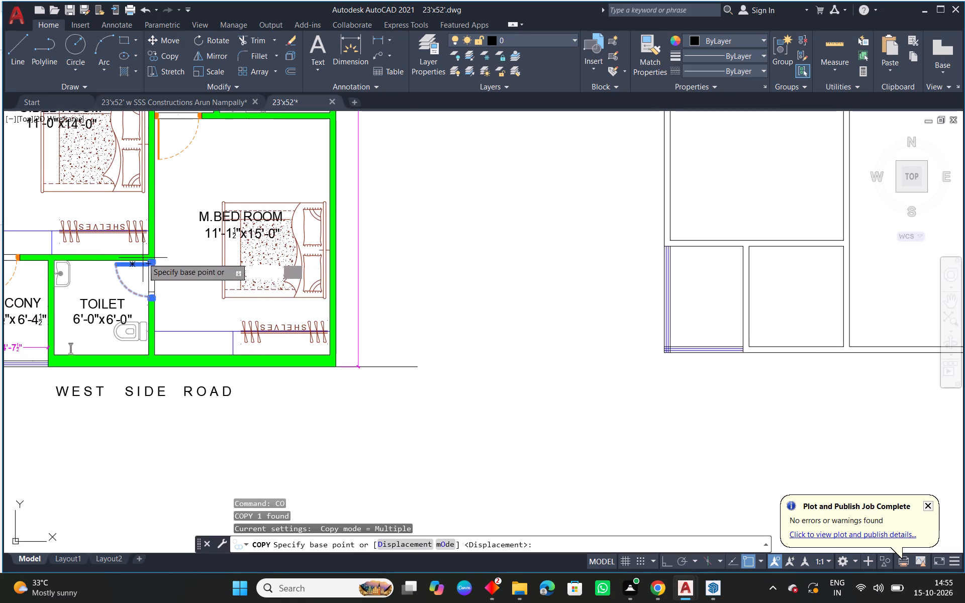
click(152, 260)
middle_drag(589, 298, 392, 330)
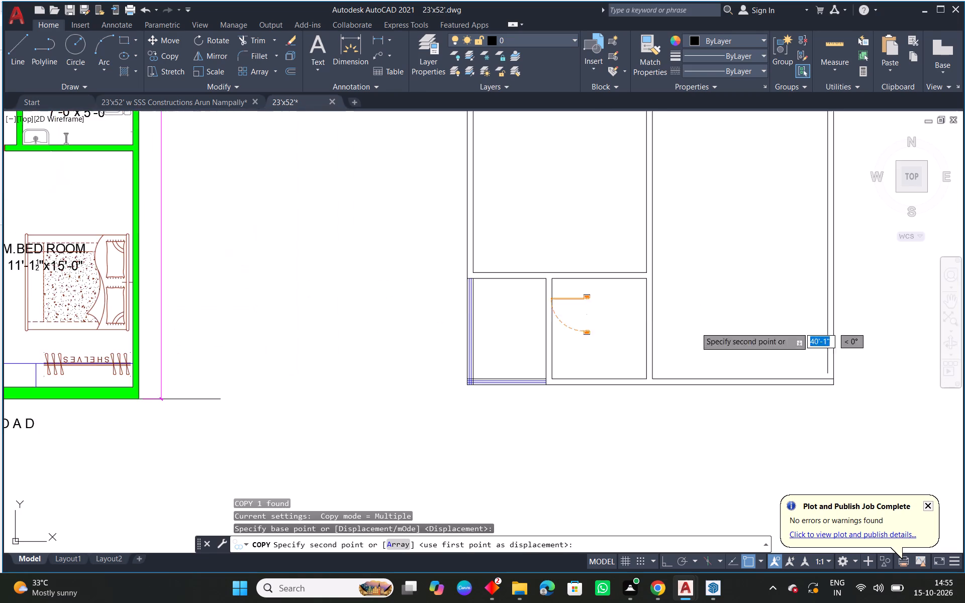
scroll(738, 291, up, 2)
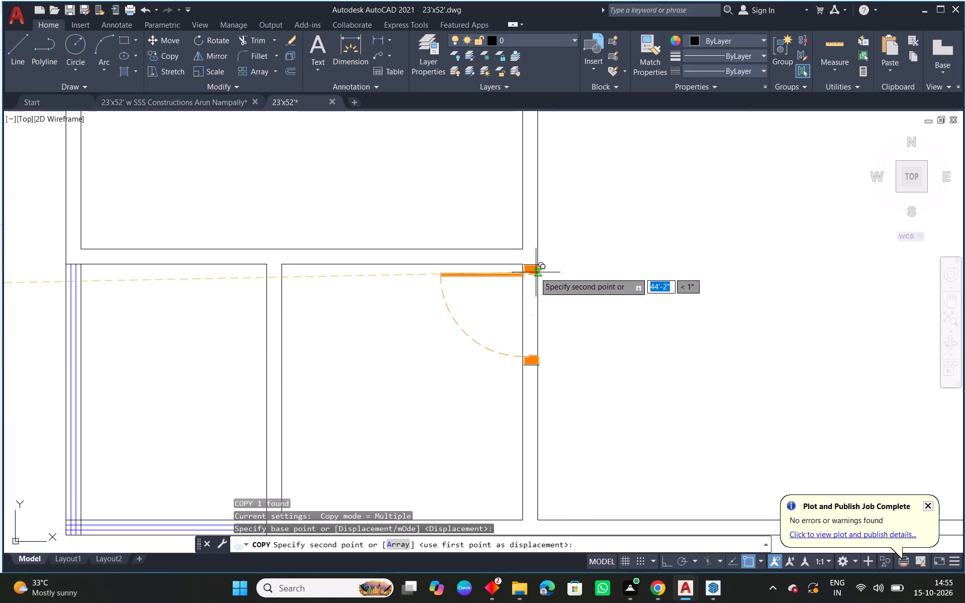
click(534, 272)
key(Escape)
Move the copied door so its frame corner meets the toilet's upper inner corner at the central wall.
scroll(527, 267, up, 3)
click(527, 267)
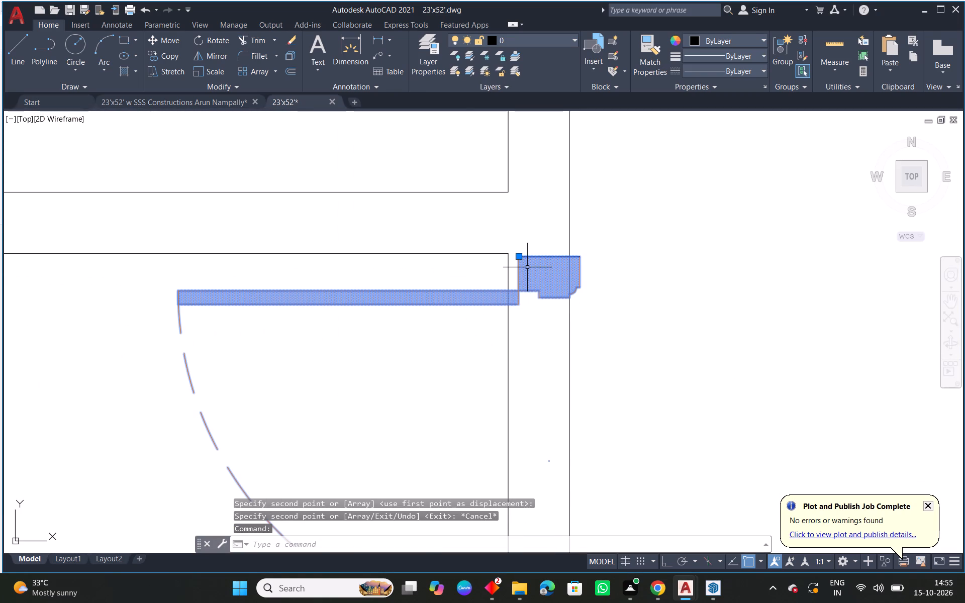
text(m)
key(space)
click(519, 259)
click(505, 256)
key(Escape)
scroll(601, 311, down, 2)
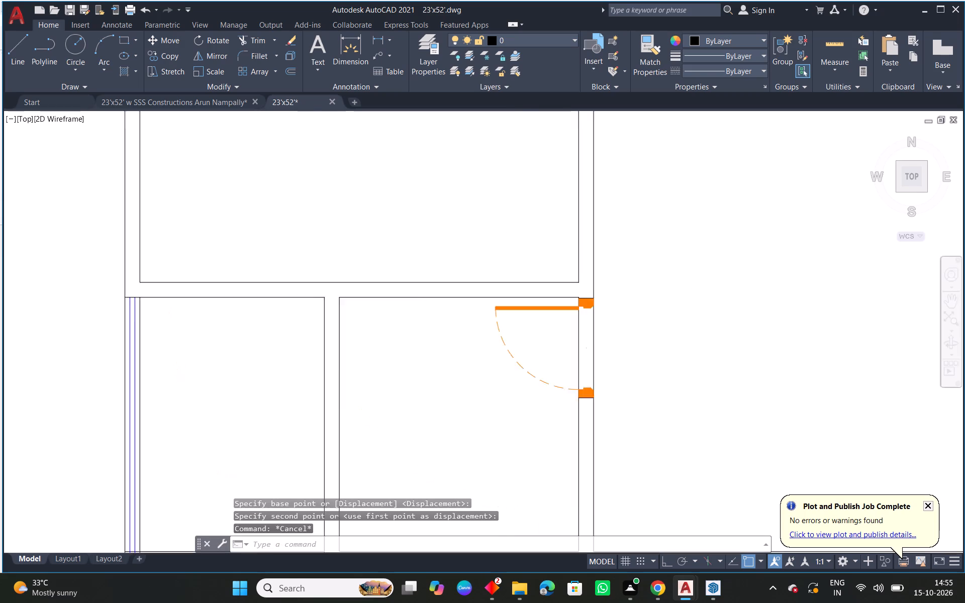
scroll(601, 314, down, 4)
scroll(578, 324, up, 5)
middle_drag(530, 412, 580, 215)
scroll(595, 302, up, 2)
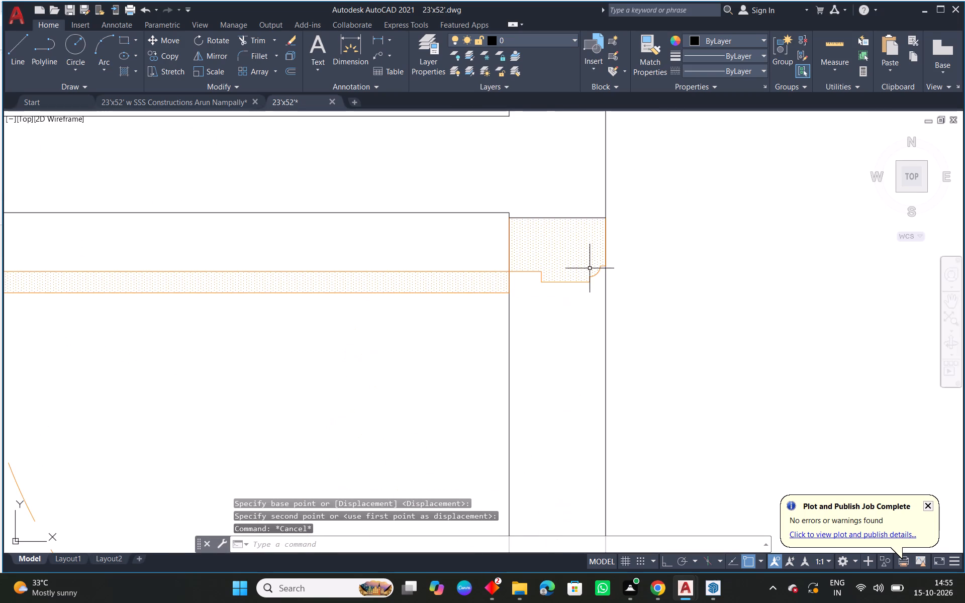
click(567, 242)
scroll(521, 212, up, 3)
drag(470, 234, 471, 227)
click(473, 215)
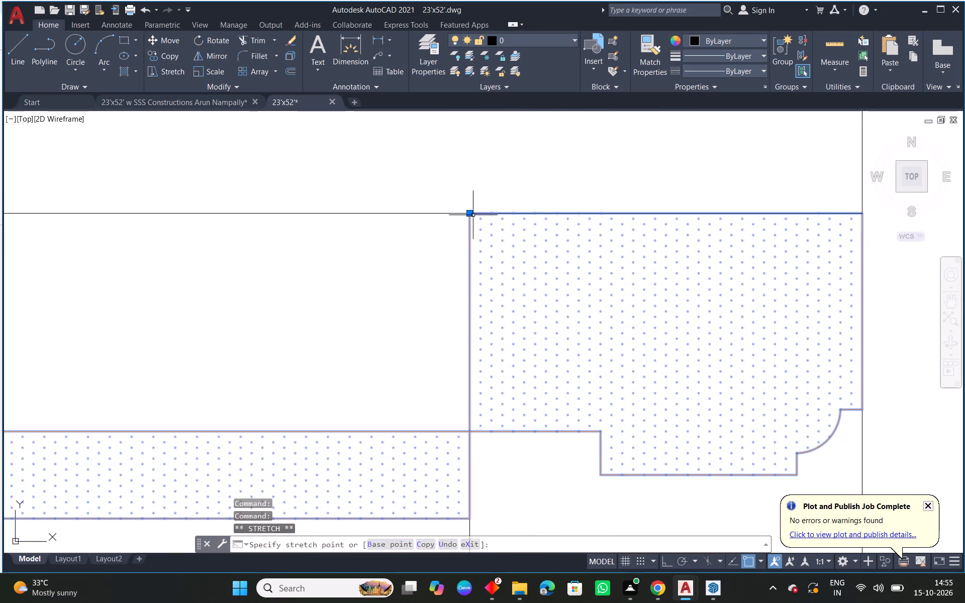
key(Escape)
Copy the washbasin, WC, shower and size labels from the green plan's 6'-0"x6'-0" toilet into the redrawn toilet, matching the upper partition corner.
scroll(569, 256, down, 9)
middle_drag(502, 311, 627, 307)
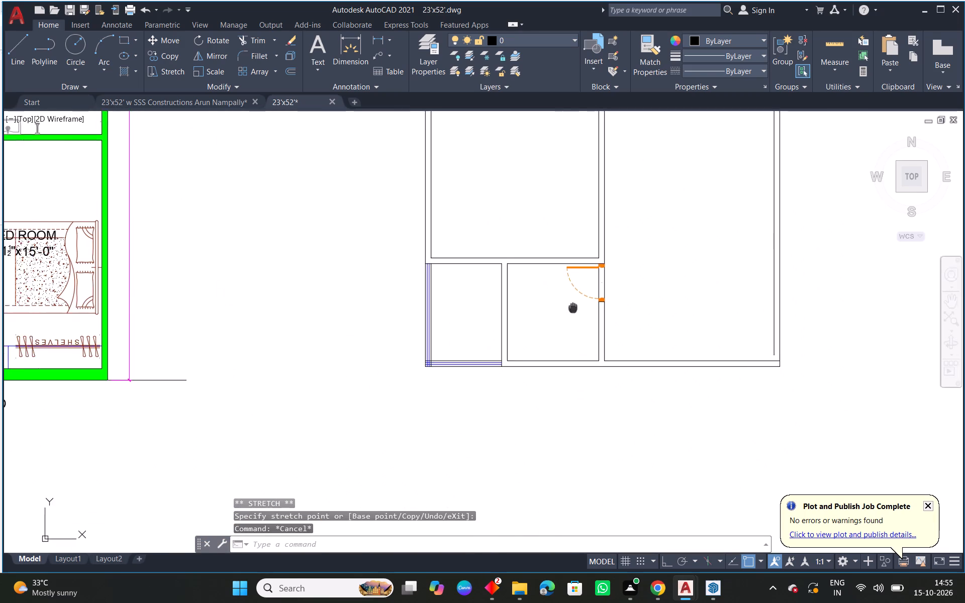
middle_drag(627, 307, 633, 306)
middle_drag(571, 333, 667, 334)
middle_drag(335, 345, 382, 336)
scroll(382, 336, down, 1)
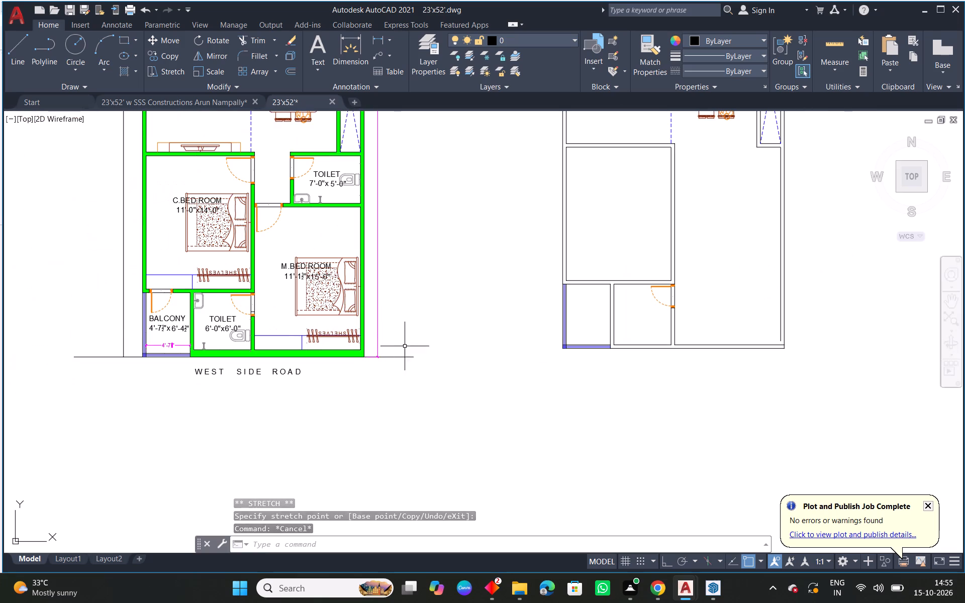
scroll(118, 329, up, 1)
scroll(305, 316, up, 1)
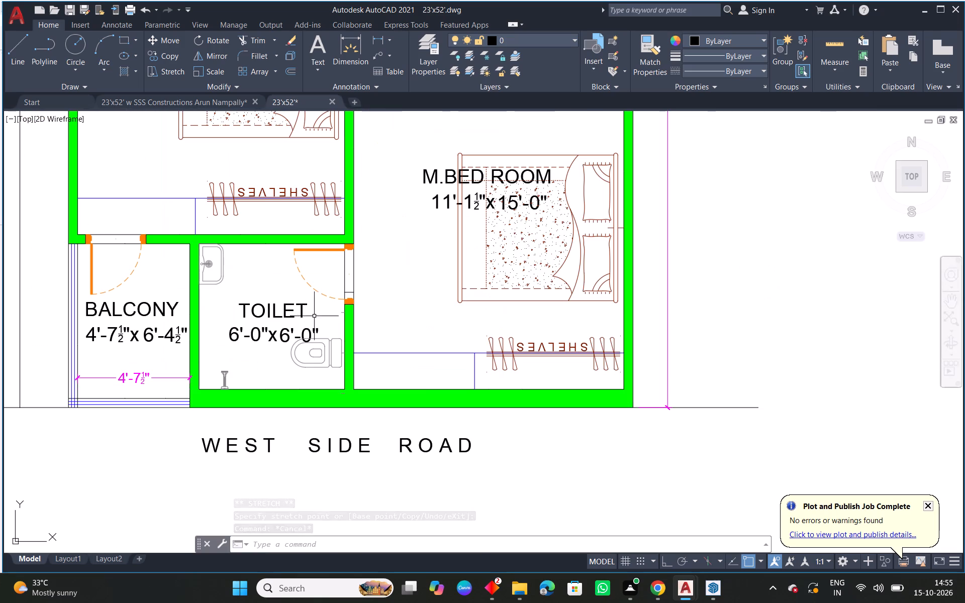
drag(319, 315, 316, 320)
click(221, 373)
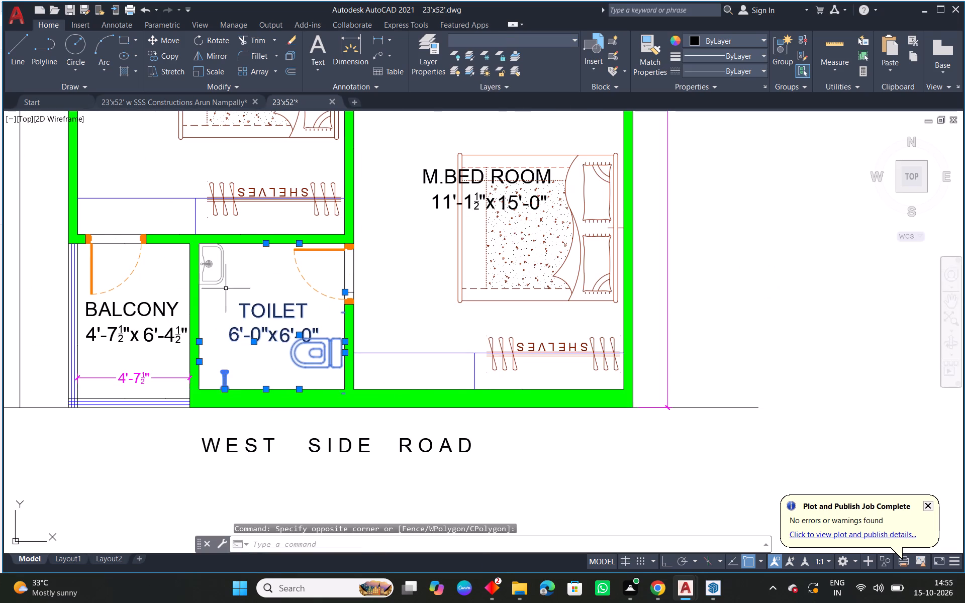
click(210, 280)
text(co)
key(space)
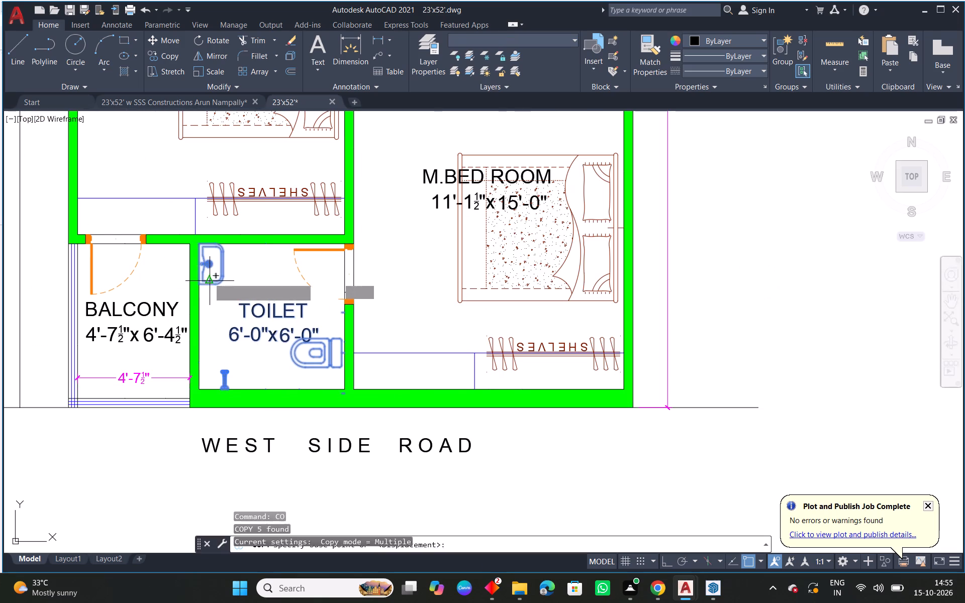
click(198, 247)
scroll(420, 392, down, 3)
middle_drag(628, 366, 529, 361)
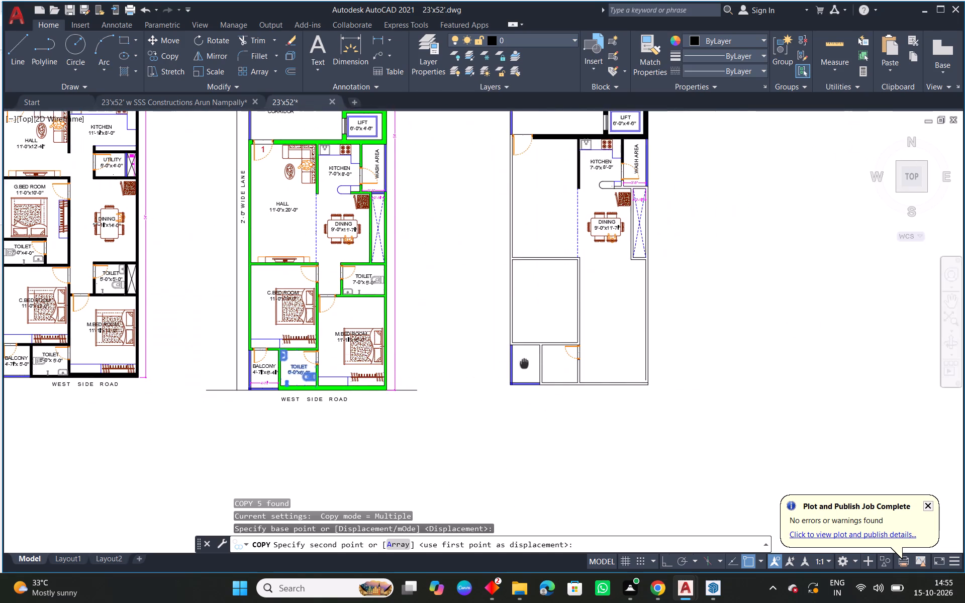
scroll(532, 357, up, 4)
click(592, 285)
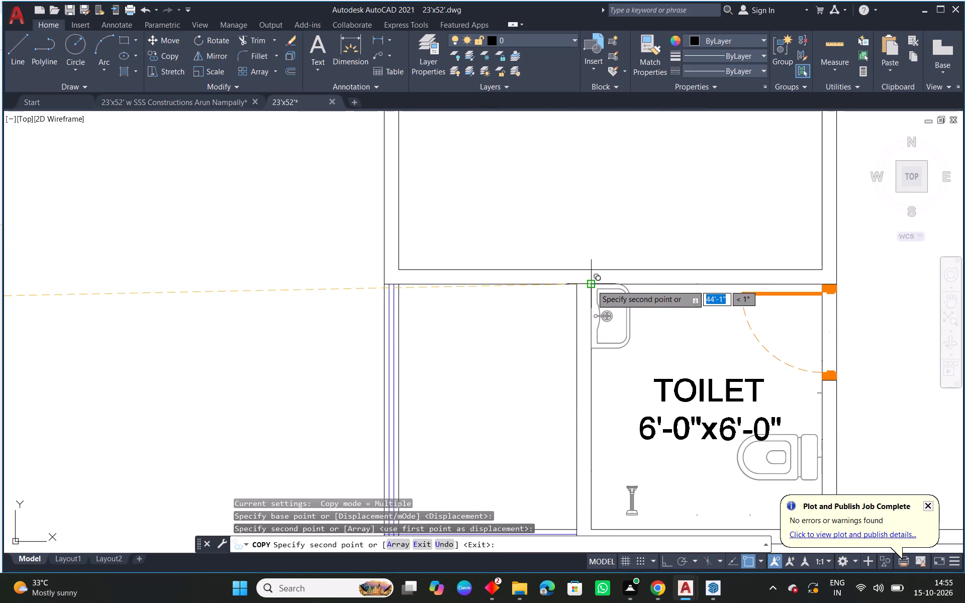
key(Escape)
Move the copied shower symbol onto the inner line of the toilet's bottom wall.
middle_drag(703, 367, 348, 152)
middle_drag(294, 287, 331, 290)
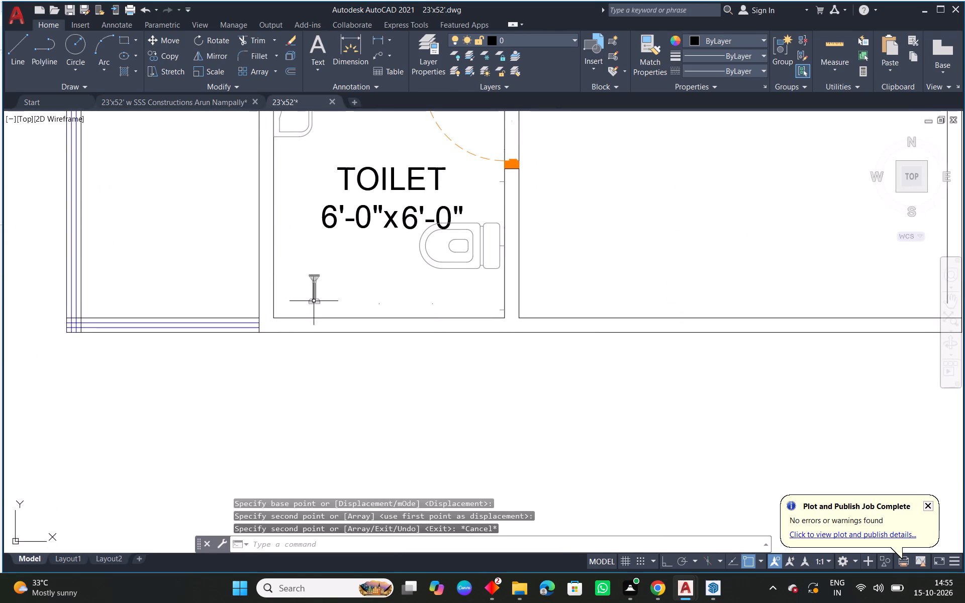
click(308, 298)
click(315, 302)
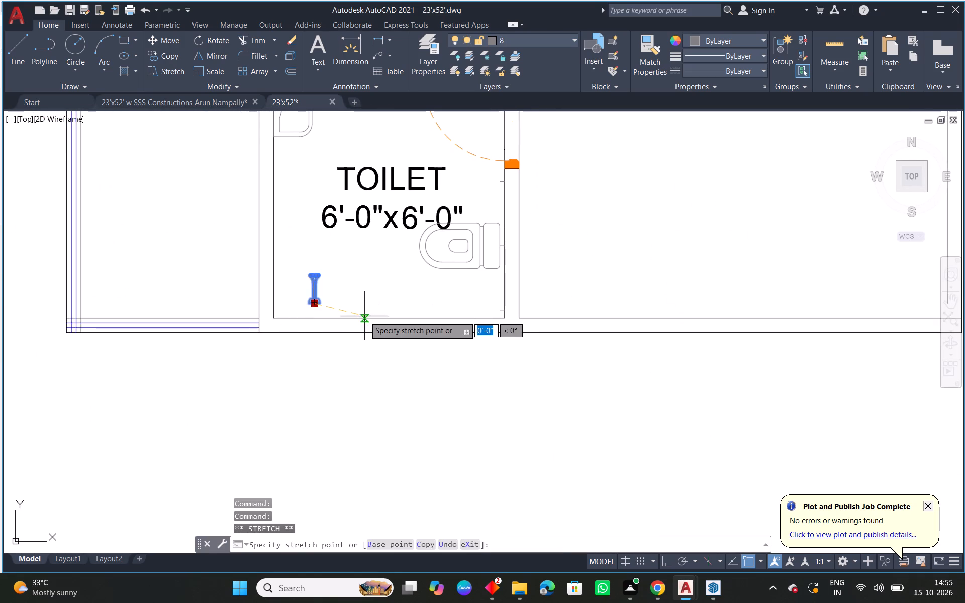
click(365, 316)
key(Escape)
Shift the central-wall end of the toilet's width dimension along the wall to below the door.
scroll(471, 277, down, 1)
middle_drag(439, 266, 445, 307)
click(388, 278)
scroll(503, 248, up, 1)
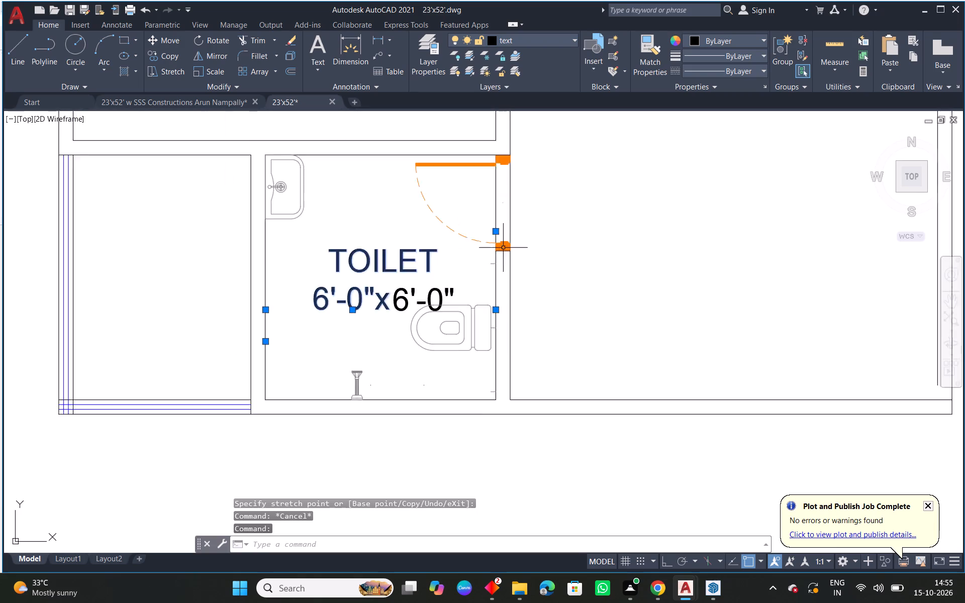
scroll(503, 248, up, 1)
click(492, 222)
click(489, 308)
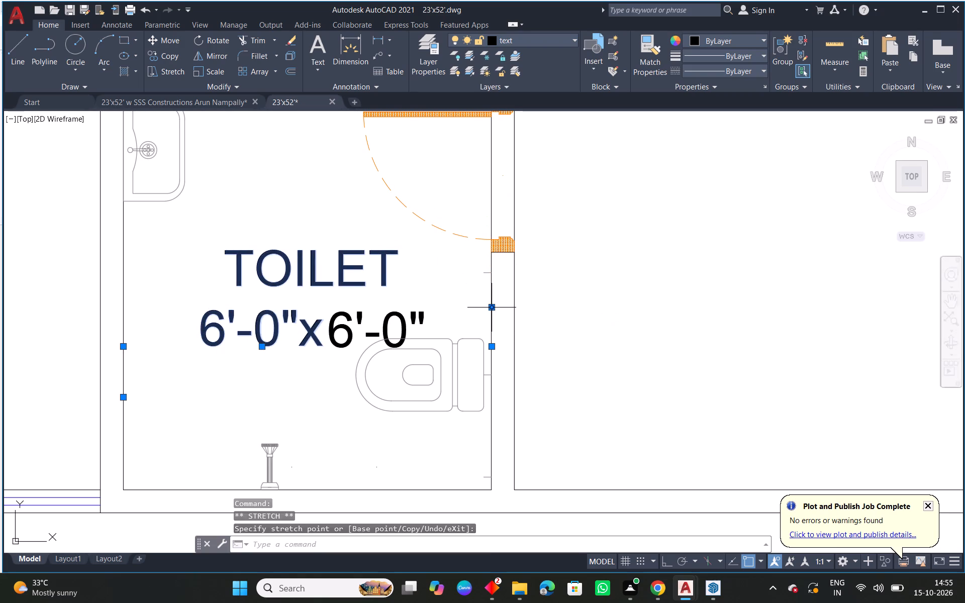
key(Escape)
Stretch the toilet's length dimension down to the bottom wall's inner line so it reads 6'-4½".
click(342, 324)
middle_drag(371, 314, 431, 271)
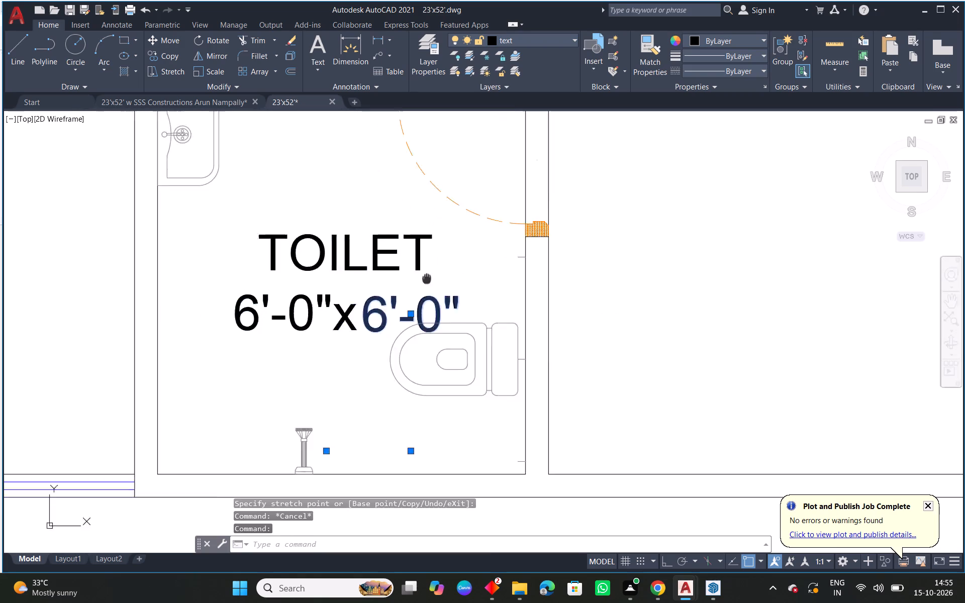
middle_drag(431, 271, 431, 271)
scroll(396, 349, down, 1)
click(367, 396)
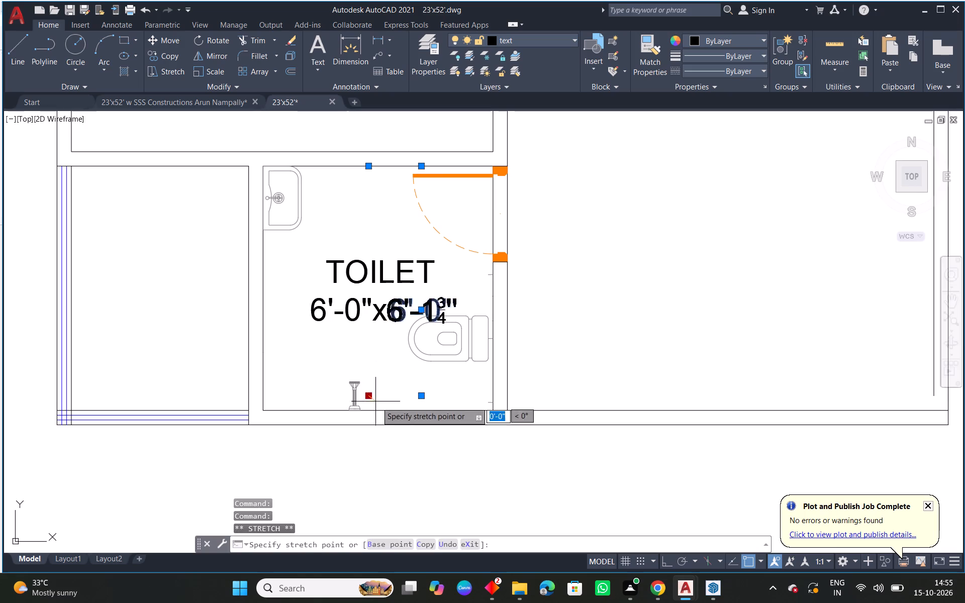
click(378, 403)
drag(375, 404, 379, 408)
key(Escape)
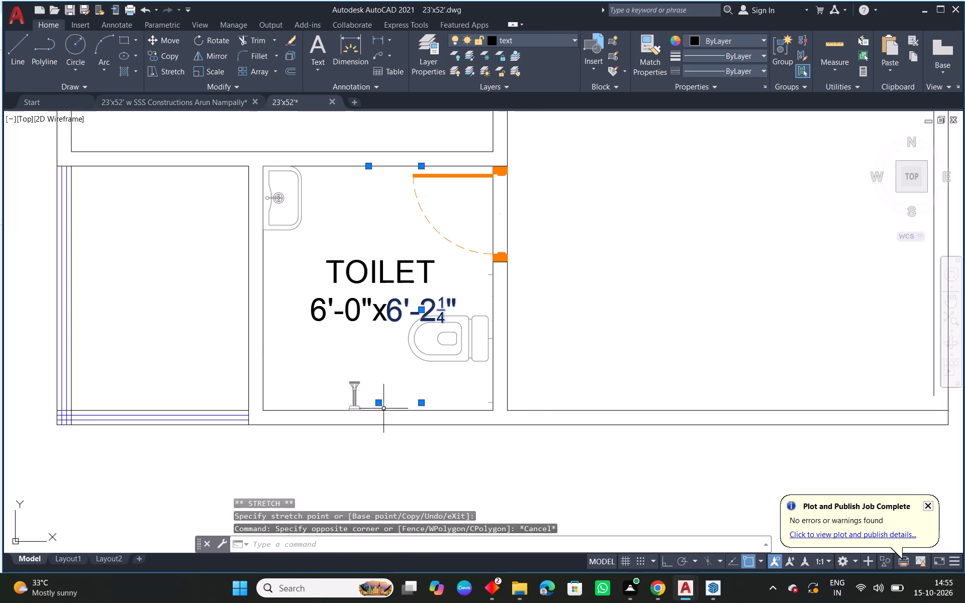
click(377, 406)
click(389, 412)
scroll(384, 225, down, 4)
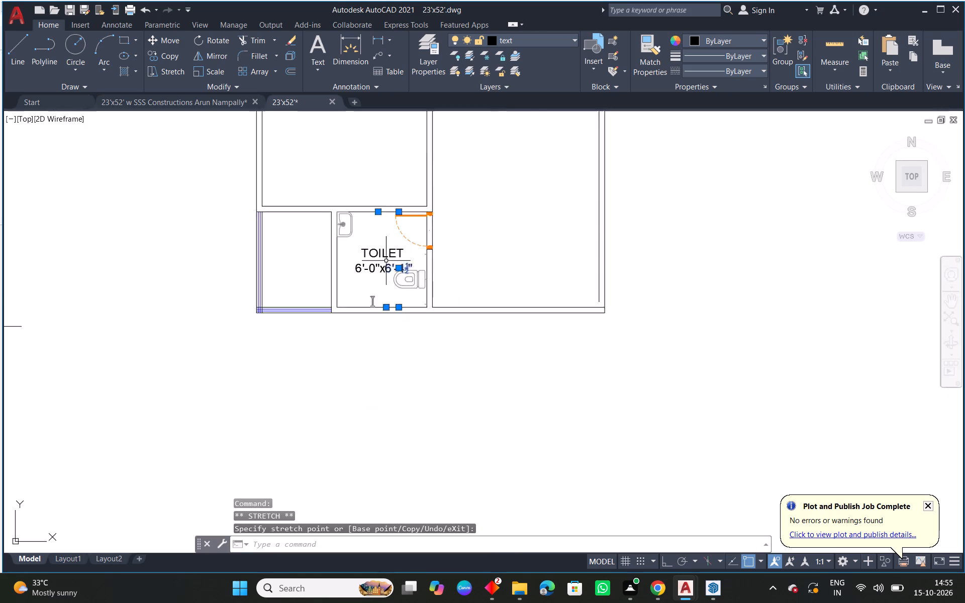
middle_drag(179, 325, 333, 330)
key(Escape)
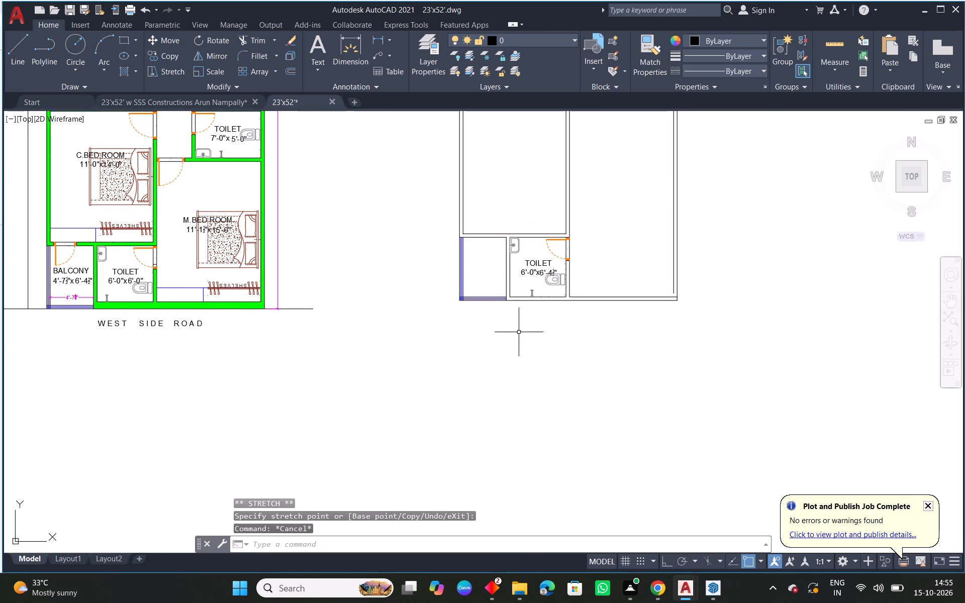
Offset the inner line of the toilet's bottom wall 4.5" into the room.
scroll(521, 292, up, 2)
text(o 4.5)
key(space)
key(Return)
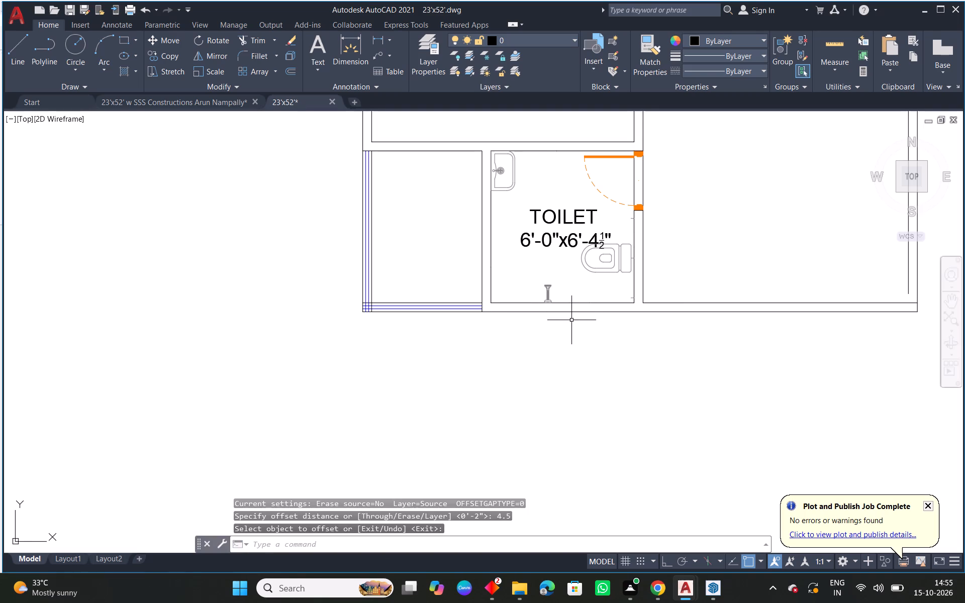
text(o)
key(space)
key(space)
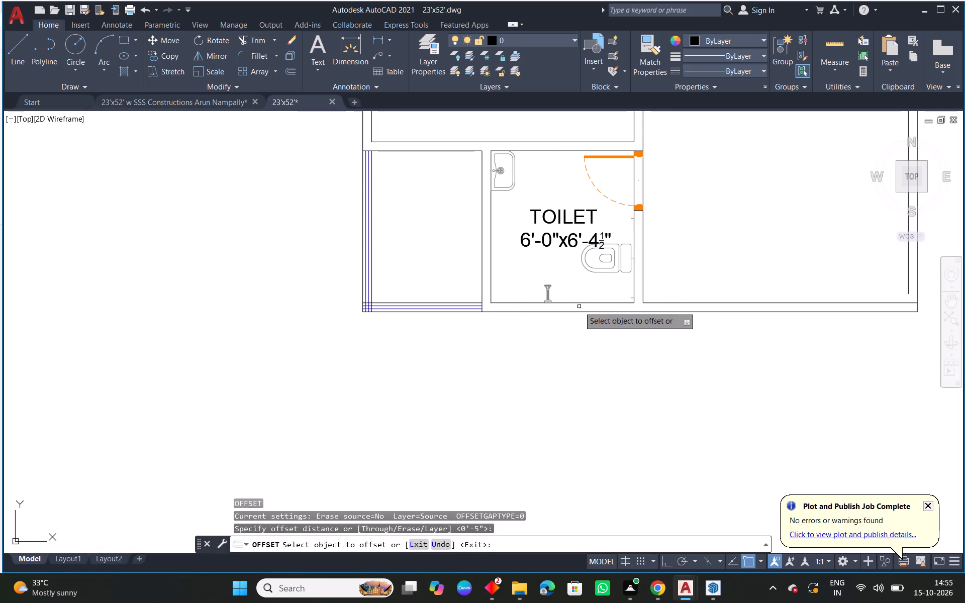
click(581, 303)
click(581, 282)
key(Escape)
Delete the original inner line of the toilet's bottom wall.
scroll(581, 297, up, 2)
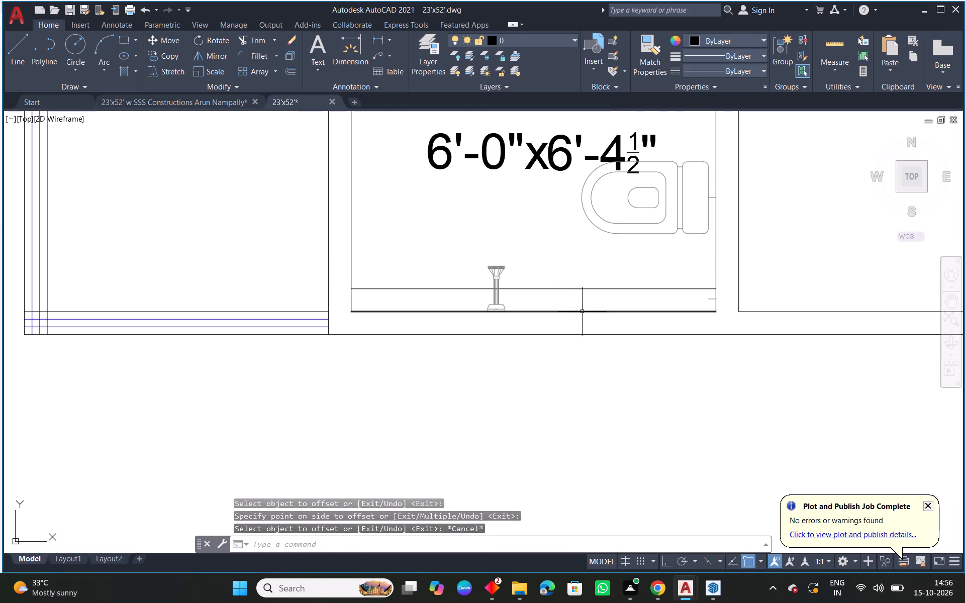
click(582, 316)
click(574, 305)
key(Delete)
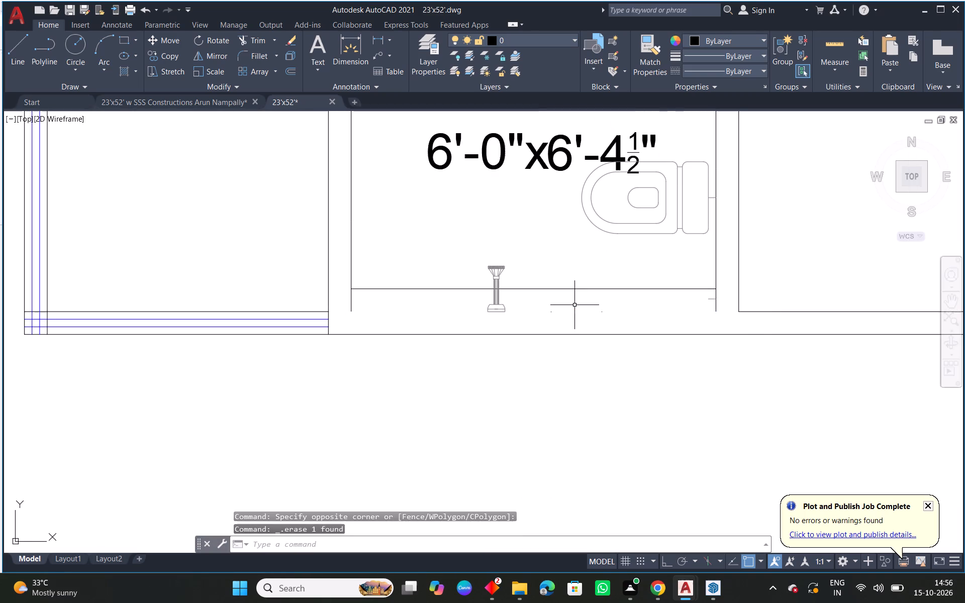
Fillet the offset bottom wall line with the toilet's partition and central wall lines, using radius 0, to close both lower corners.
key(Escape)
text(f)
key(space)
click(362, 288)
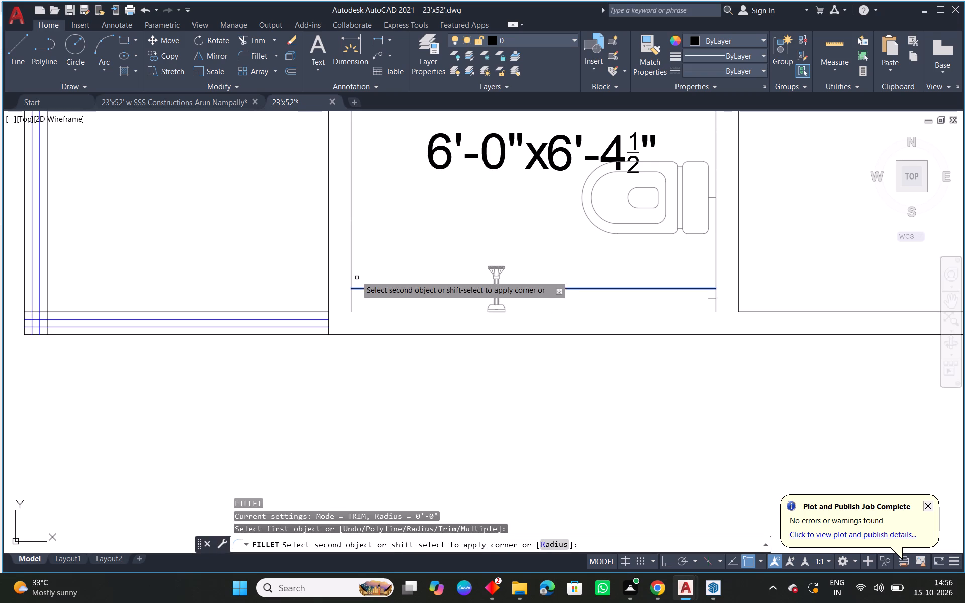
click(352, 274)
right_click(396, 252)
click(420, 255)
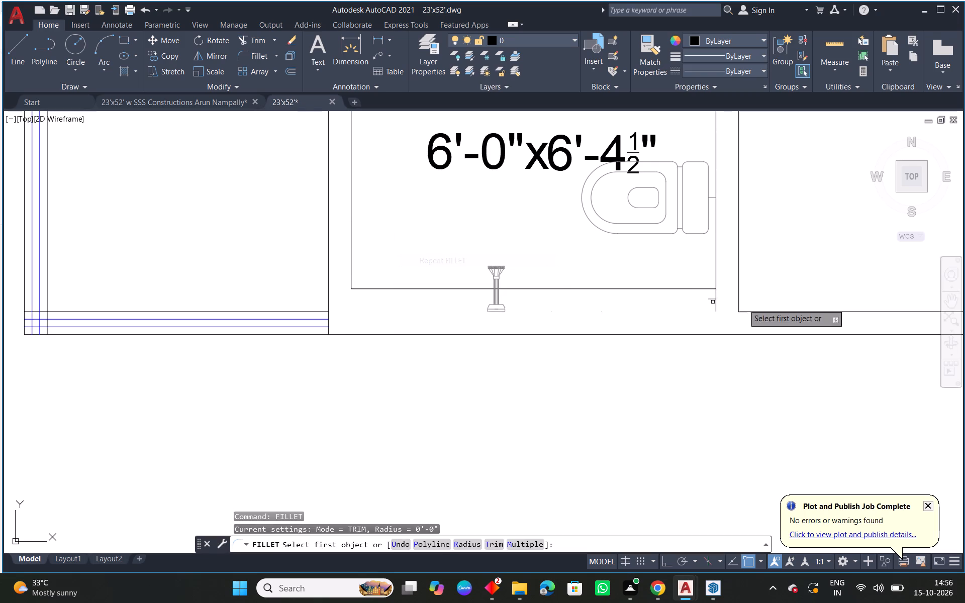
click(698, 290)
click(716, 272)
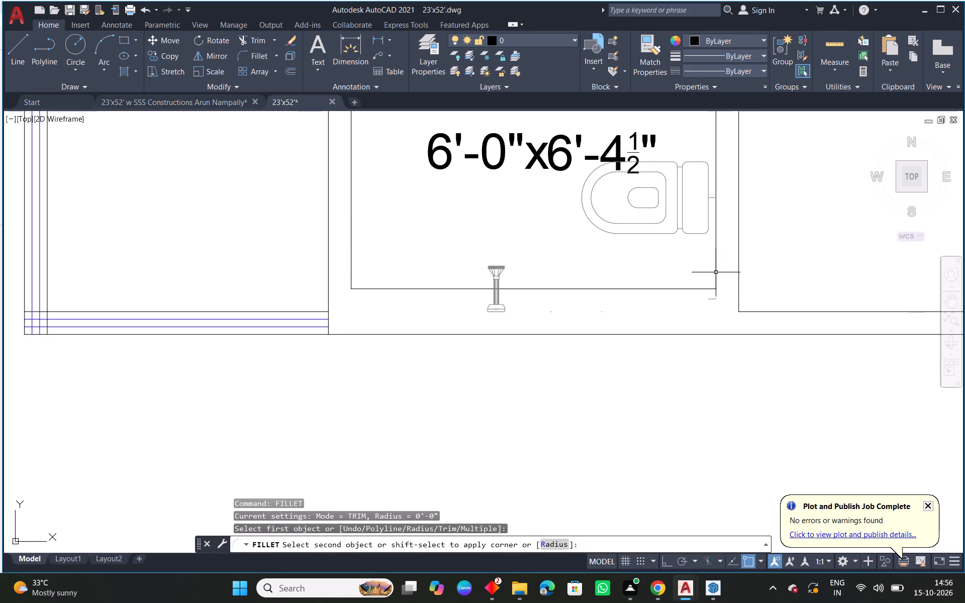
Move the WC up along the central wall so its lower end mark meets the toilet's new lower corner.
middle_drag(688, 260, 659, 340)
click(681, 276)
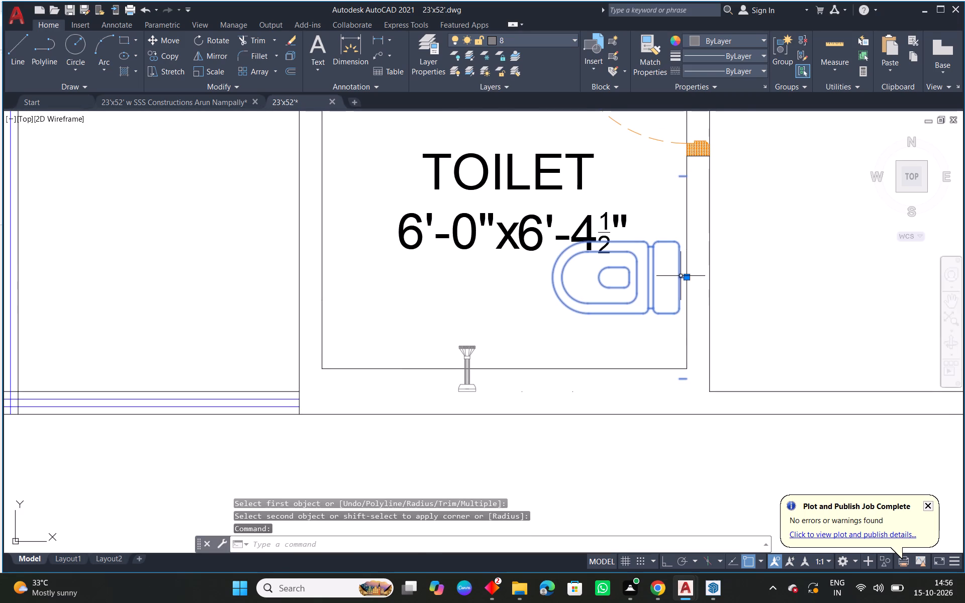
key(m)
key(space)
click(688, 381)
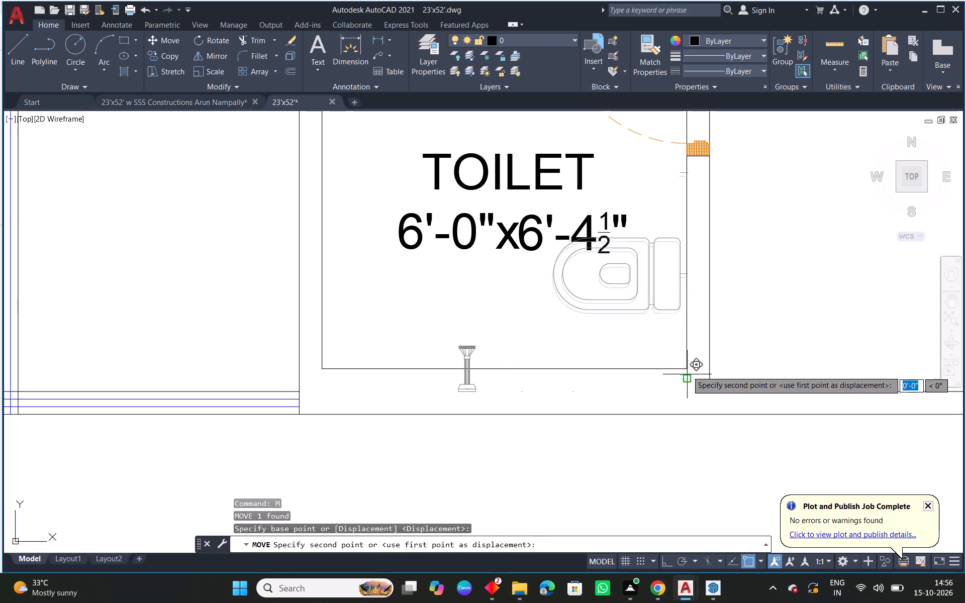
click(687, 367)
key(Escape)
Move the shower symbol so its base sits on the toilet's new bottom wall line.
click(463, 355)
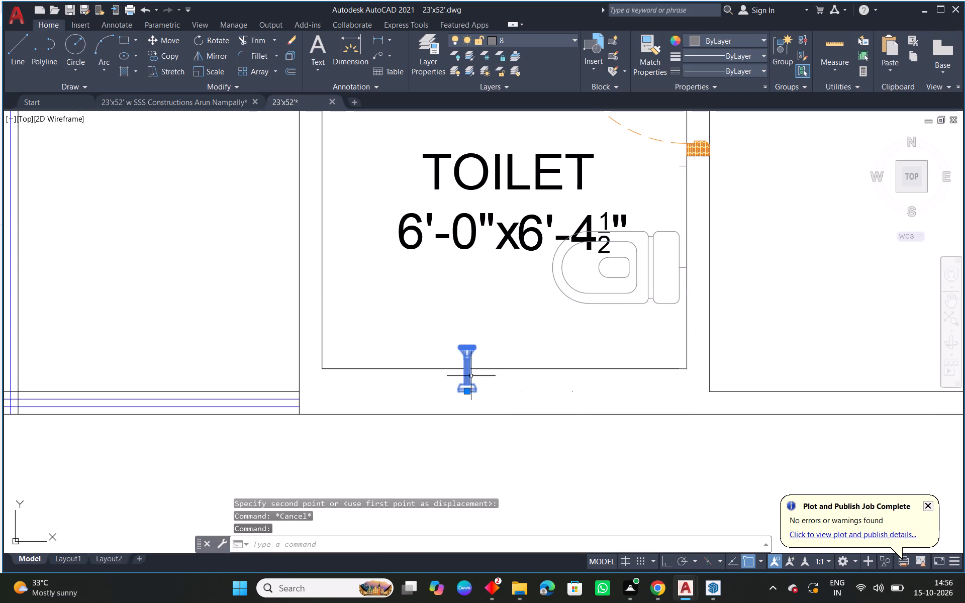
click(468, 392)
click(453, 370)
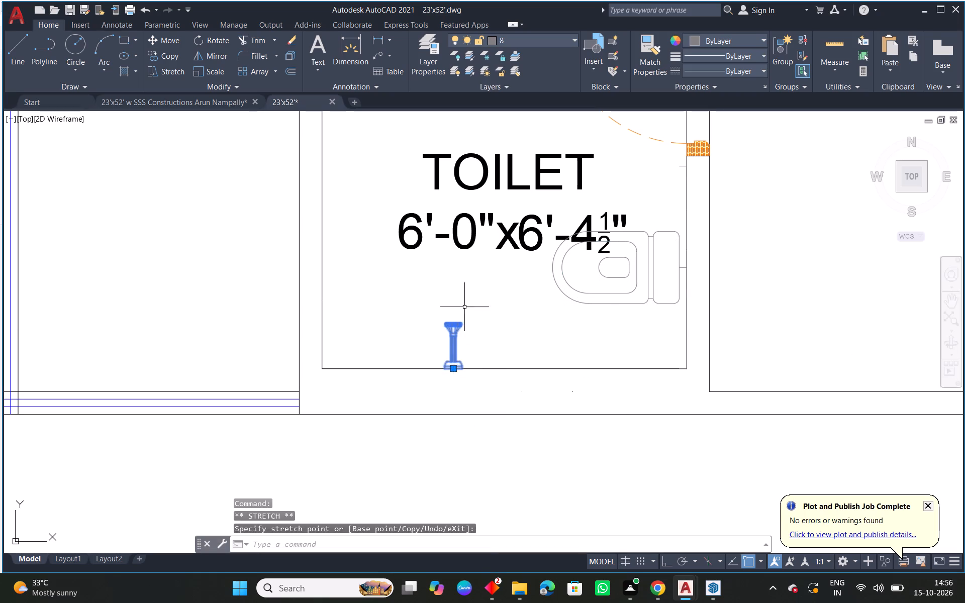
key(Escape)
Shift the TOILET and 6'-0"x text toward the balcony partition, leaving a gap before the 6'-4½" text.
scroll(470, 337, down, 3)
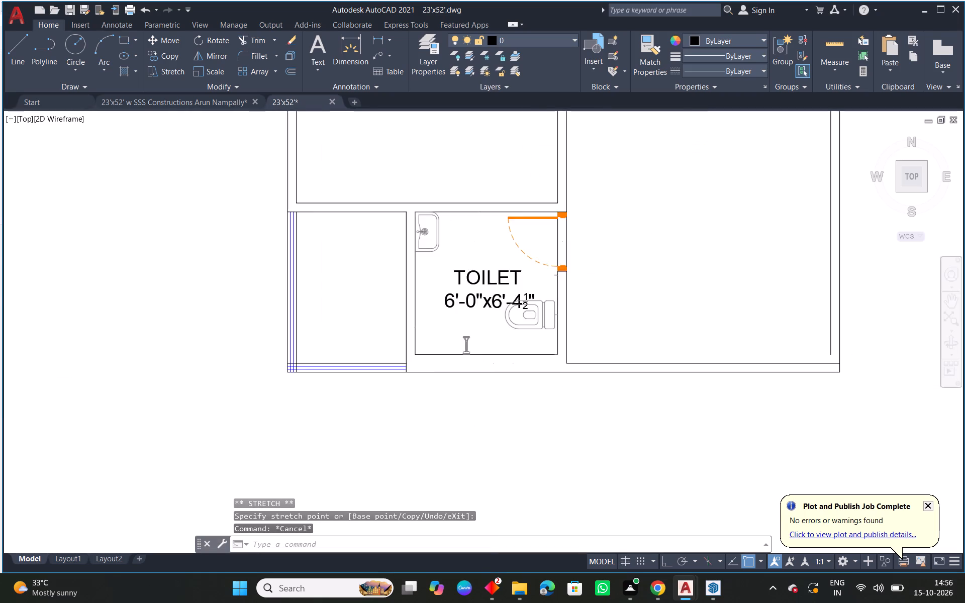
middle_drag(568, 360, 556, 368)
key(Escape)
scroll(462, 319, up, 2)
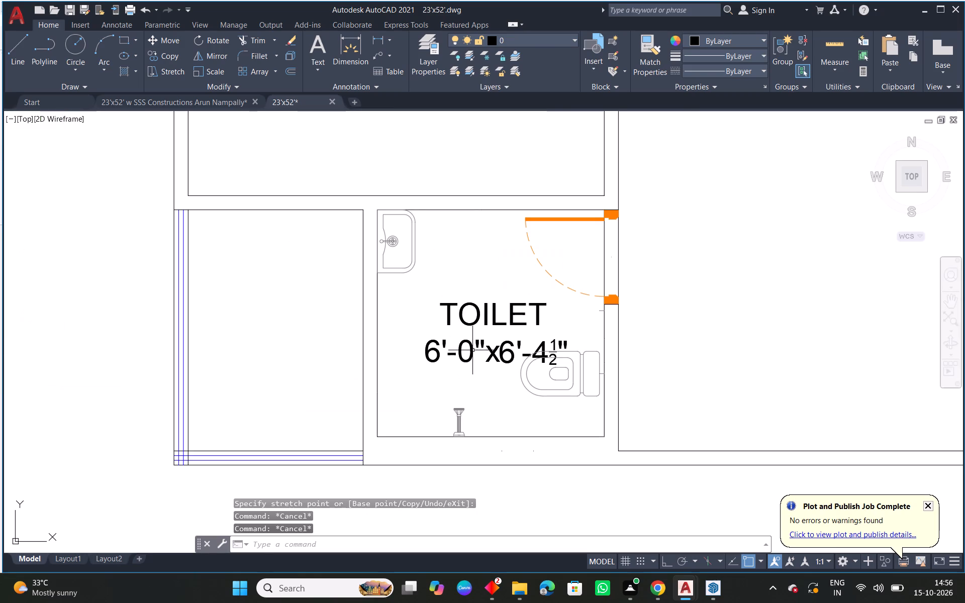
click(469, 351)
click(465, 365)
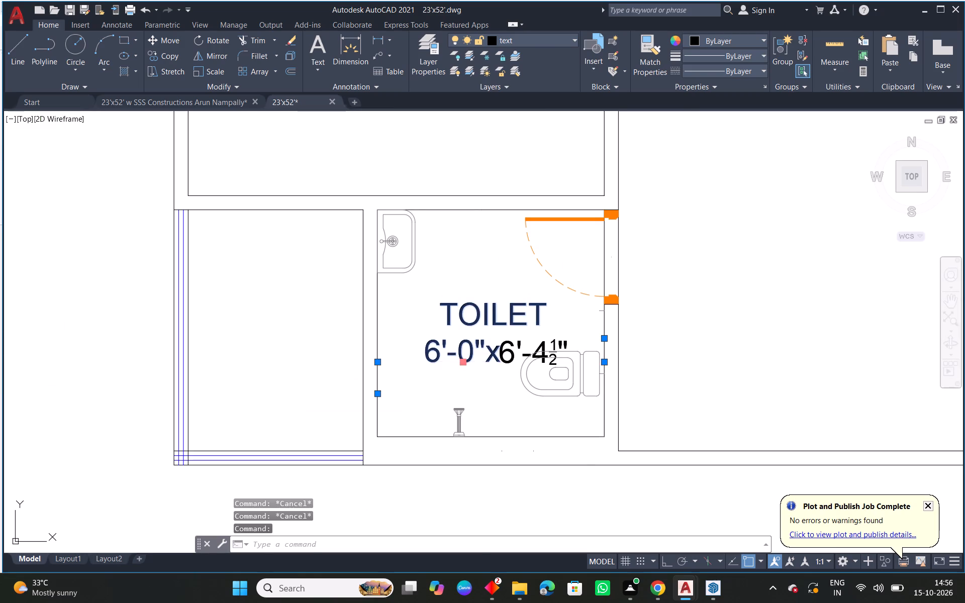
click(435, 362)
key(Escape)
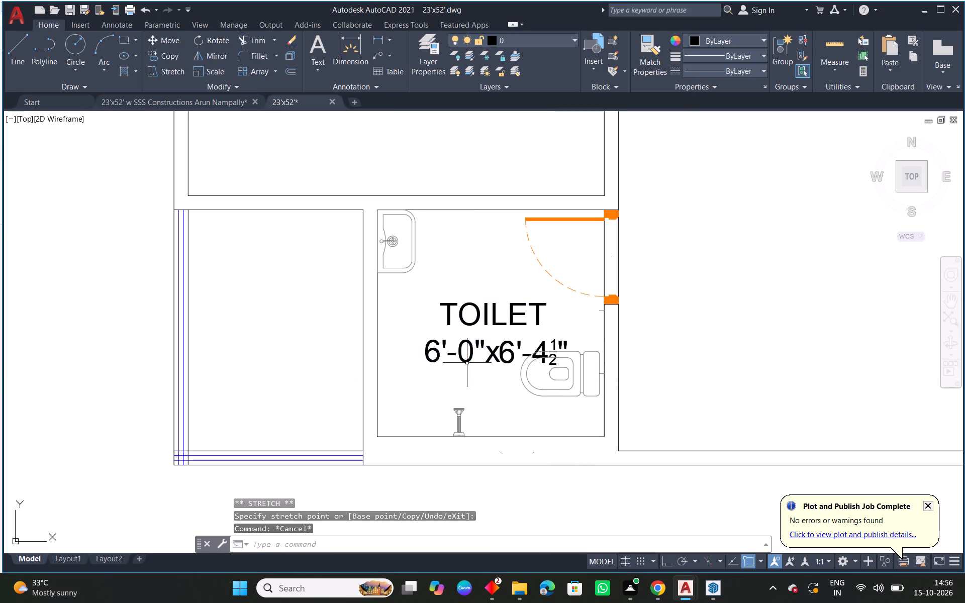
click(466, 363)
scroll(458, 363, up, 2)
click(466, 364)
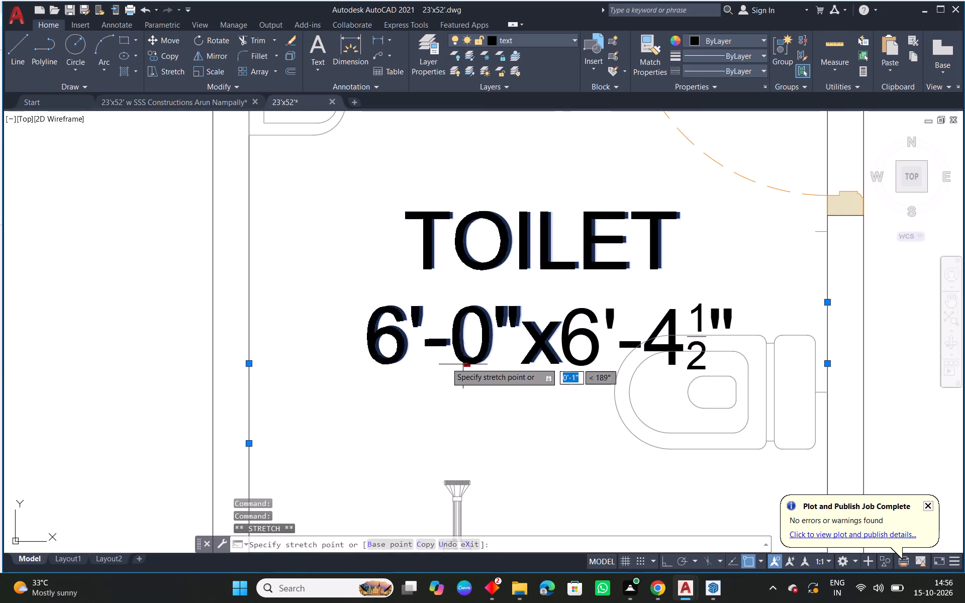
click(410, 360)
key(Escape)
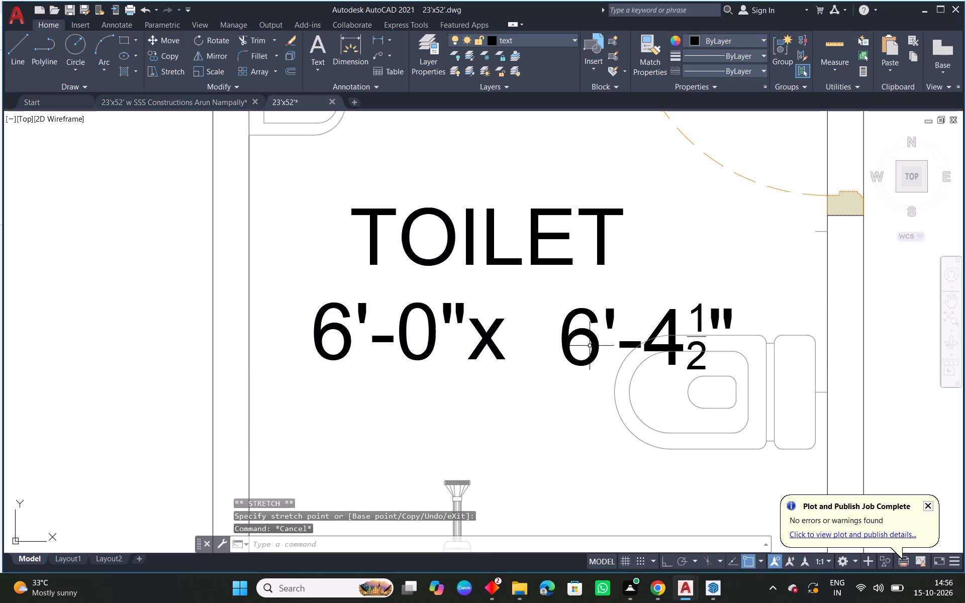
Shift the toilet's 6'-4½" dimension text along its row so it sits close to the 6'-0"x text.
click(591, 345)
scroll(678, 340, up, 1)
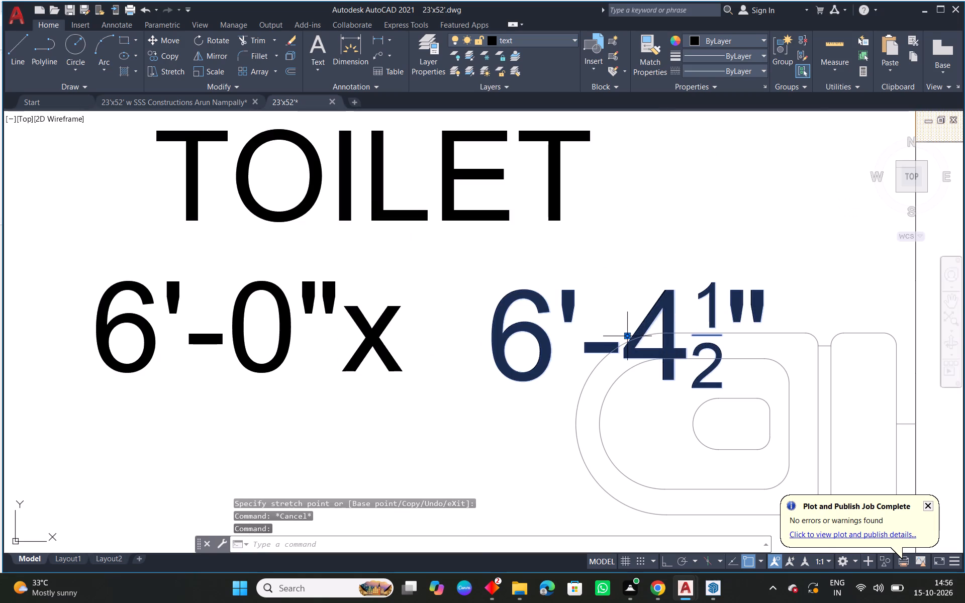
click(627, 336)
click(567, 338)
scroll(590, 339, down, 3)
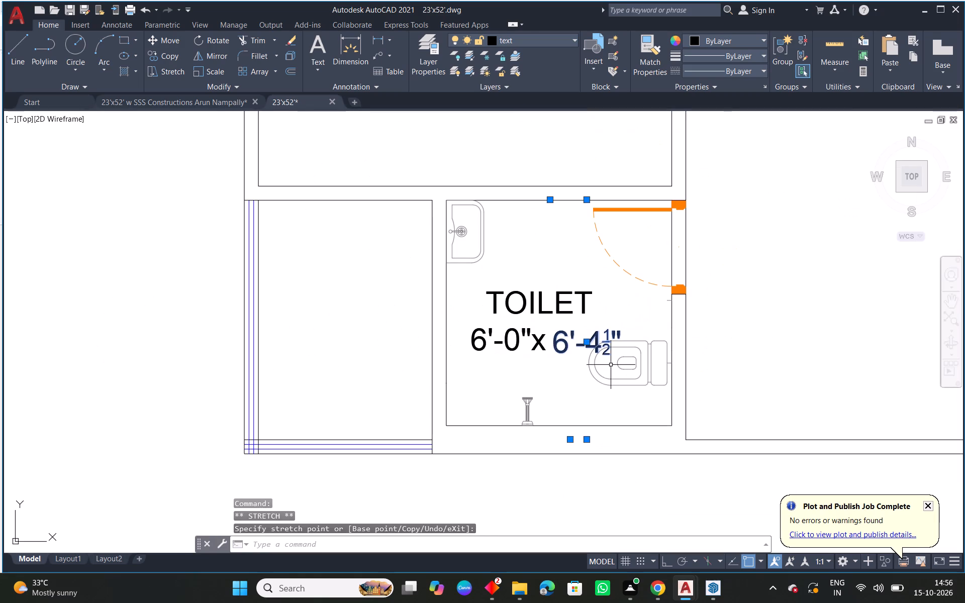
key(Escape)
Move the lower end of the toilet's vertical dimension onto the inner bottom wall line so it reads 6'-0".
click(564, 346)
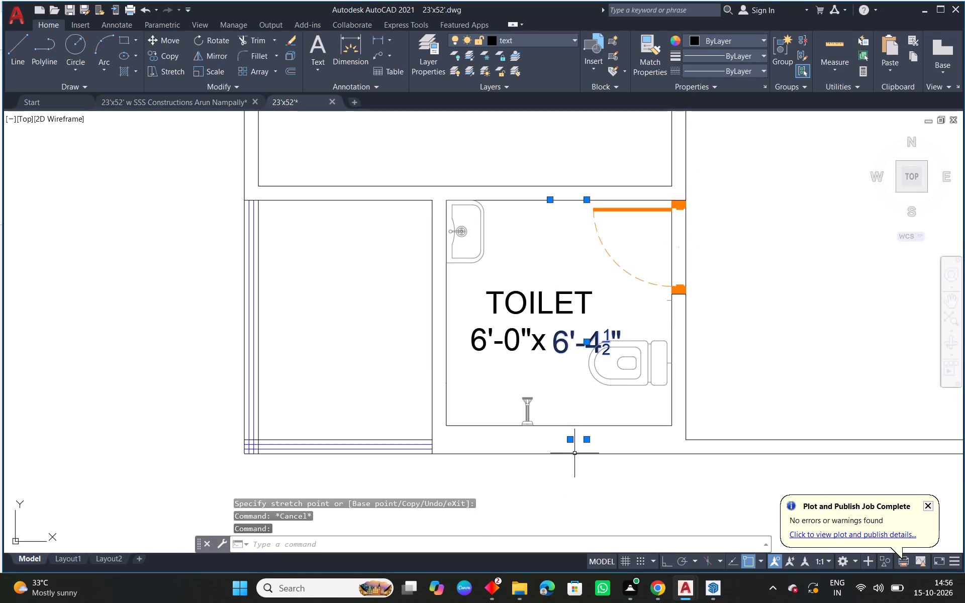
click(567, 439)
click(569, 425)
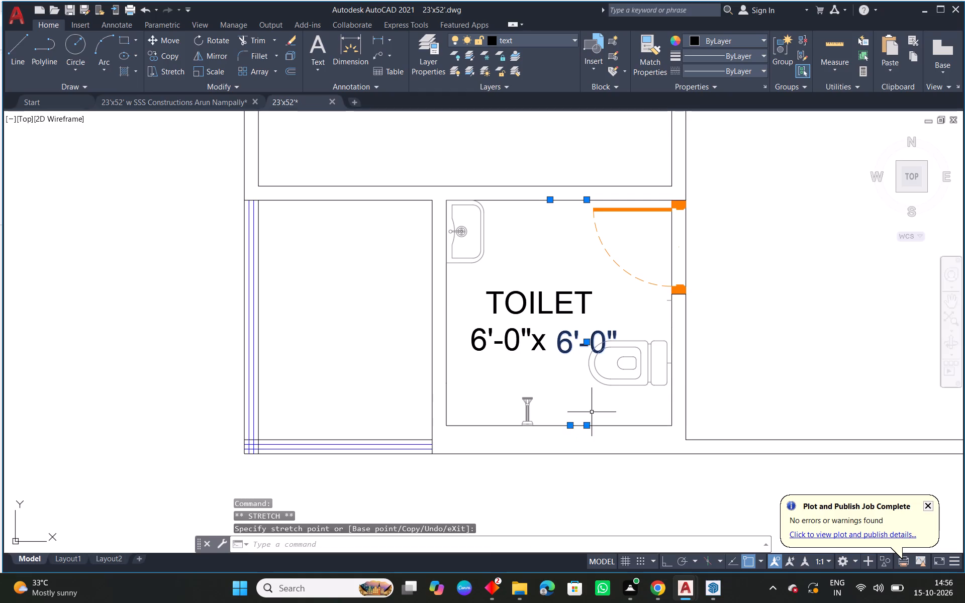
key(Escape)
Copy the balcony door from the original plan into the wall between the new plan's bedroom and balcony.
scroll(576, 361, down, 3)
middle_drag(495, 356, 523, 356)
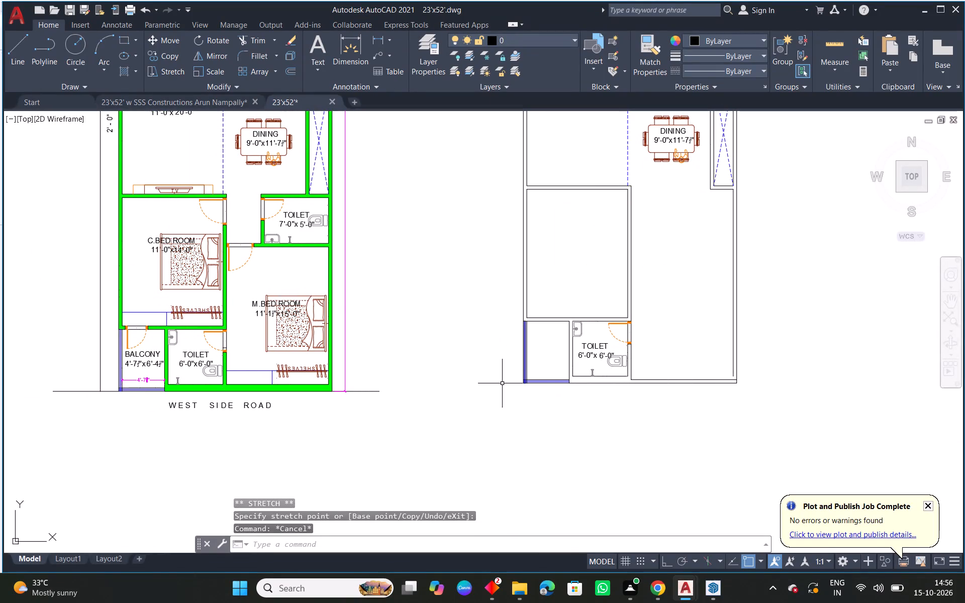
click(145, 340)
text(co)
key(space)
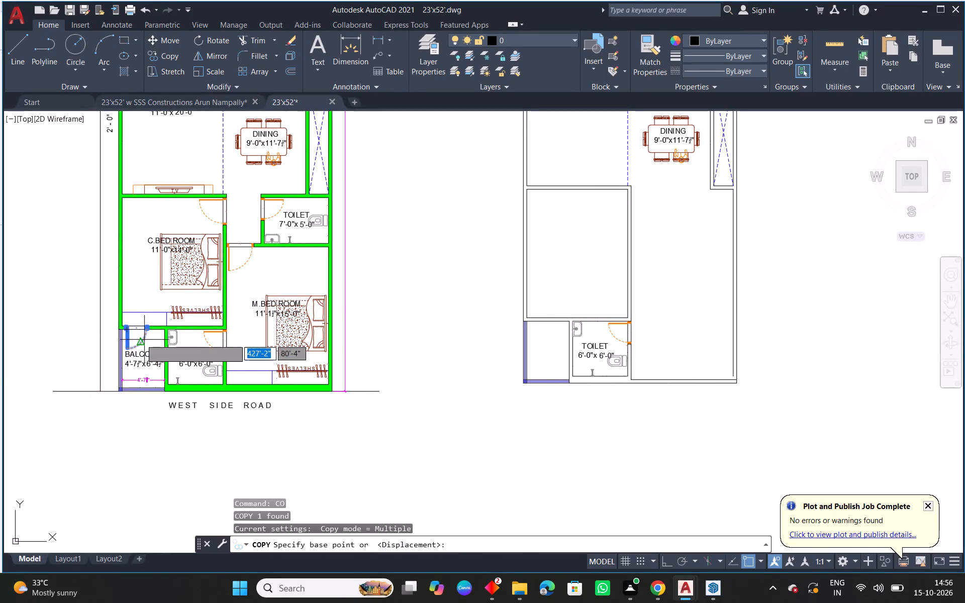
click(128, 331)
scroll(528, 318, up, 4)
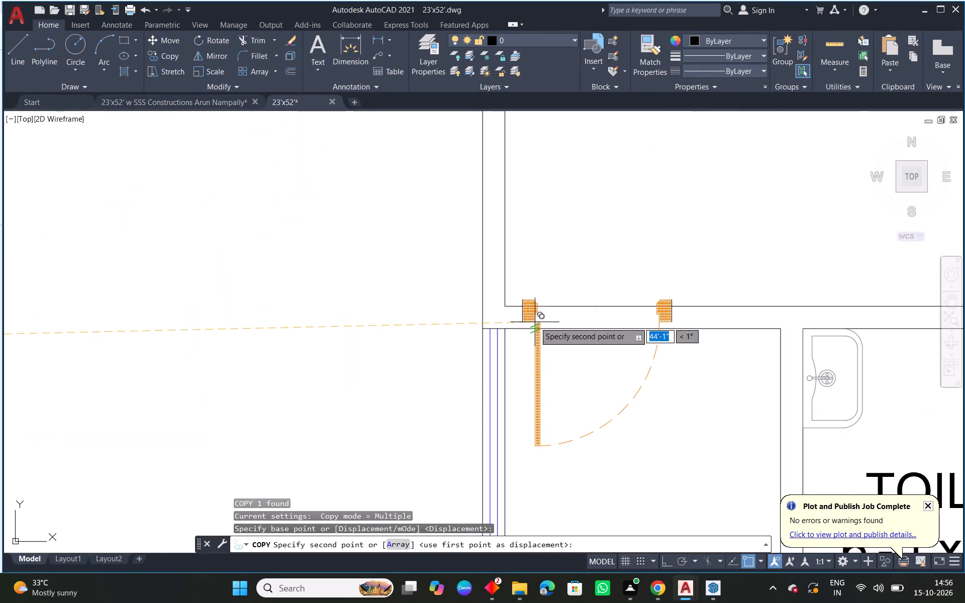
click(534, 329)
key(Escape)
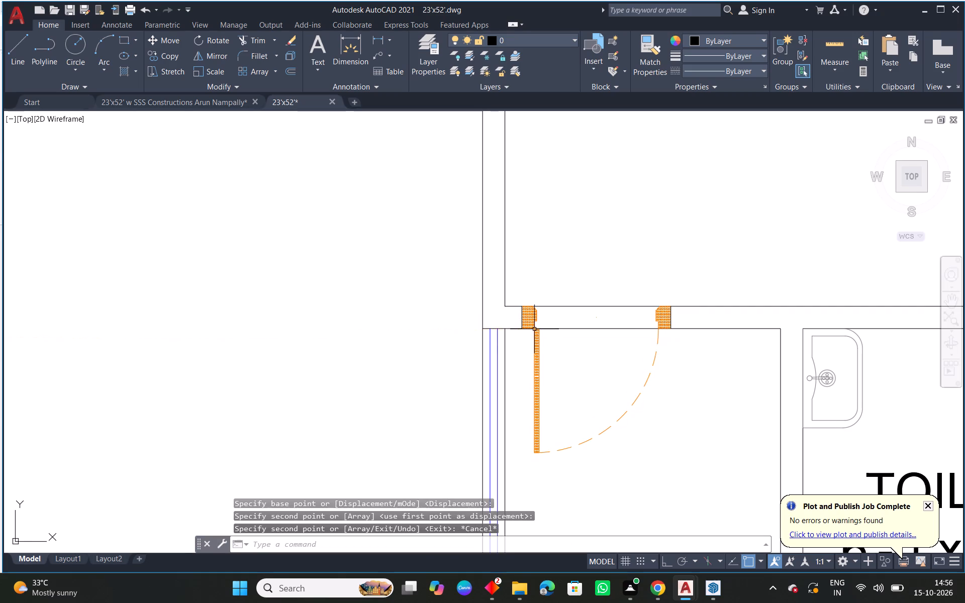
Copy the BALCONY 4'-7½"x label and 6'-4½" text from the original plan into the new balcony, below its door.
scroll(537, 351, down, 3)
middle_drag(499, 439, 671, 364)
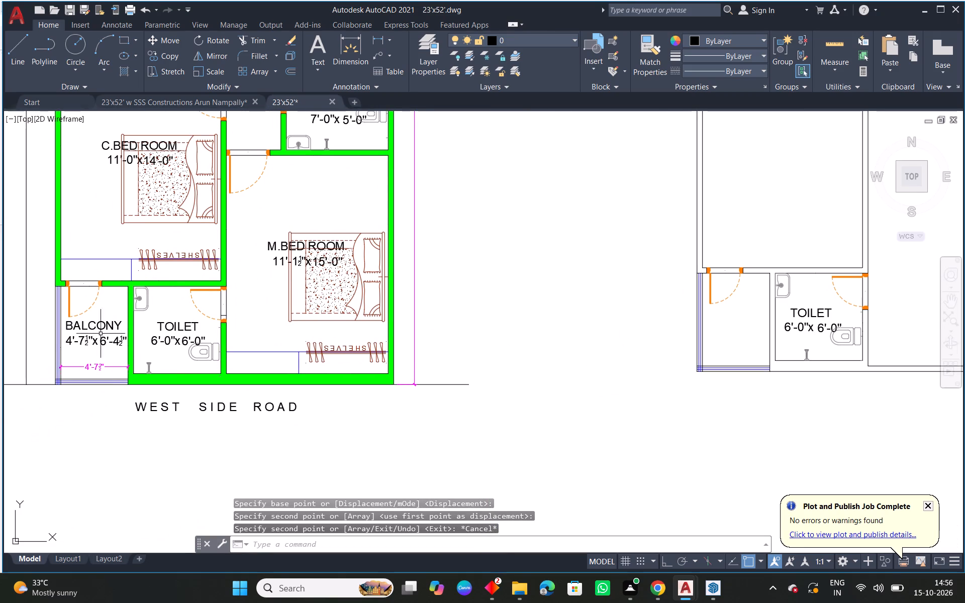
click(106, 320)
click(103, 344)
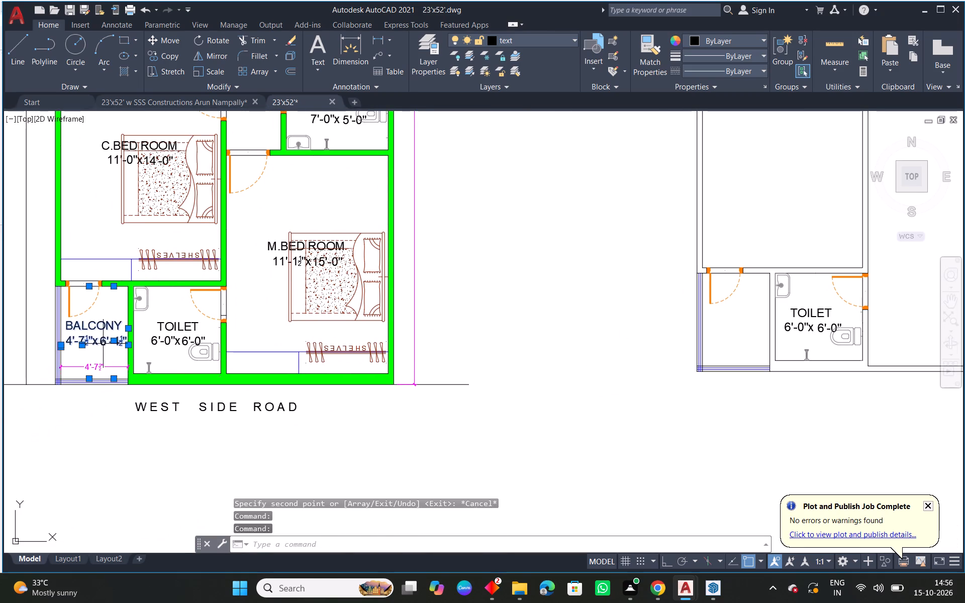
key(c)
text(o)
key(space)
click(97, 332)
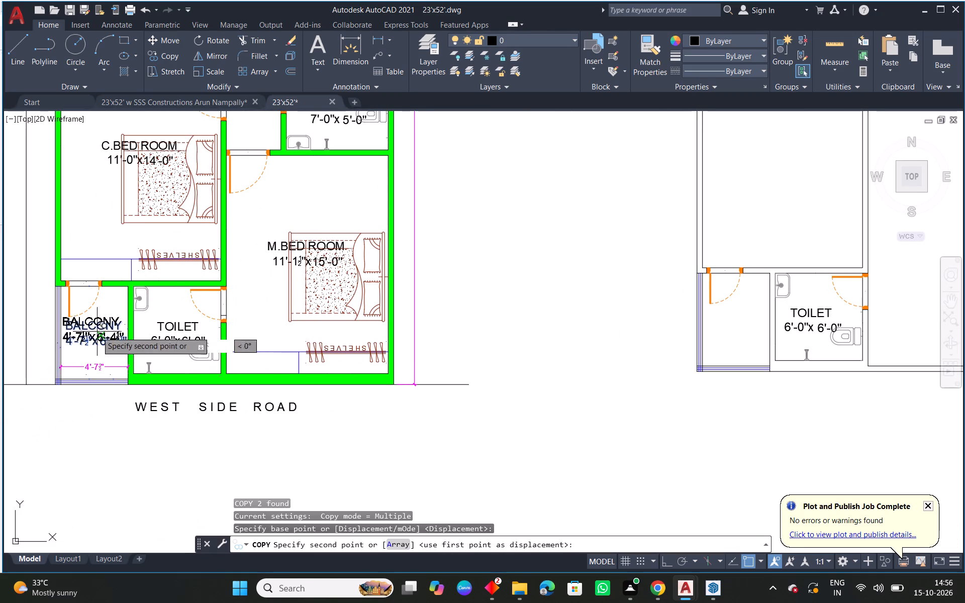
middle_drag(725, 323, 471, 324)
scroll(494, 315, up, 3)
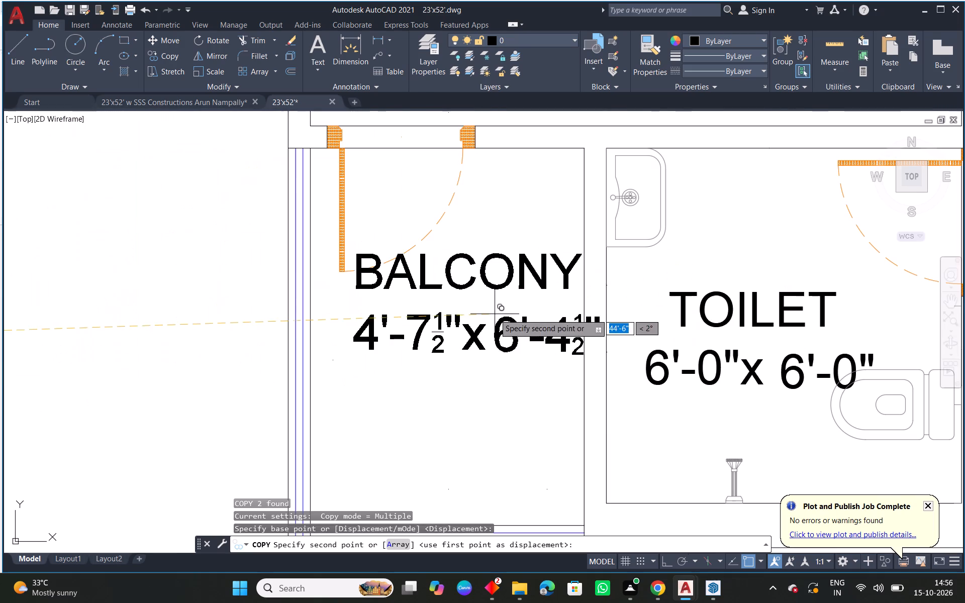
click(470, 335)
key(Escape)
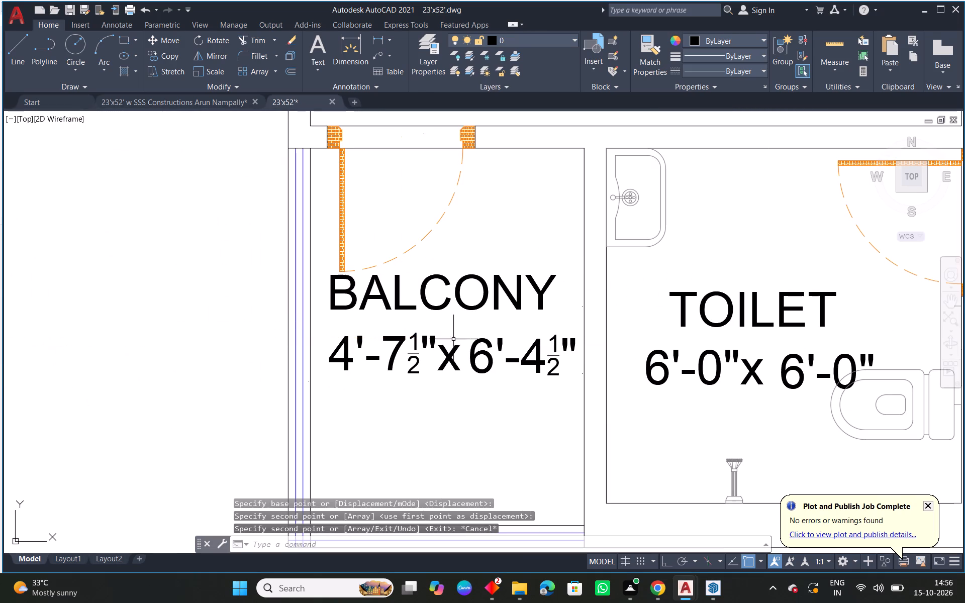
Align both ends of the BALCONY width dimension with the balcony's inner side lines so it reads 4'-7½".
click(392, 356)
scroll(279, 381, up, 2)
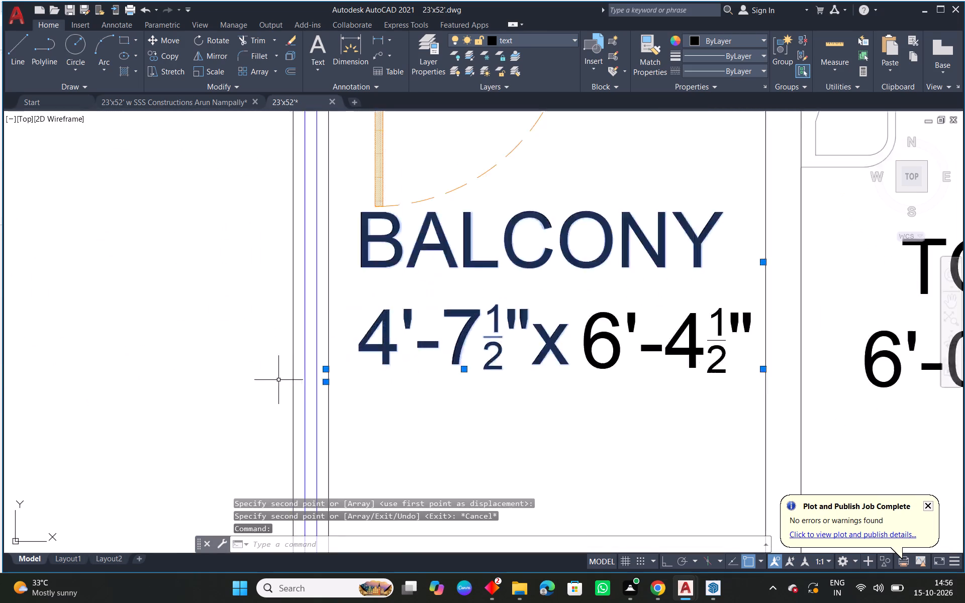
scroll(278, 378, up, 1)
click(394, 354)
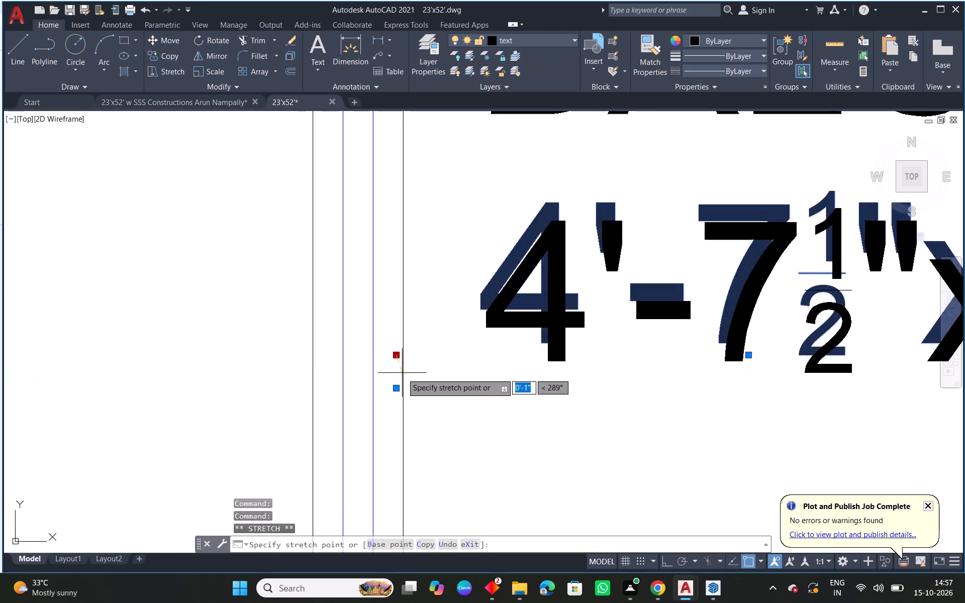
click(403, 375)
click(396, 387)
click(405, 381)
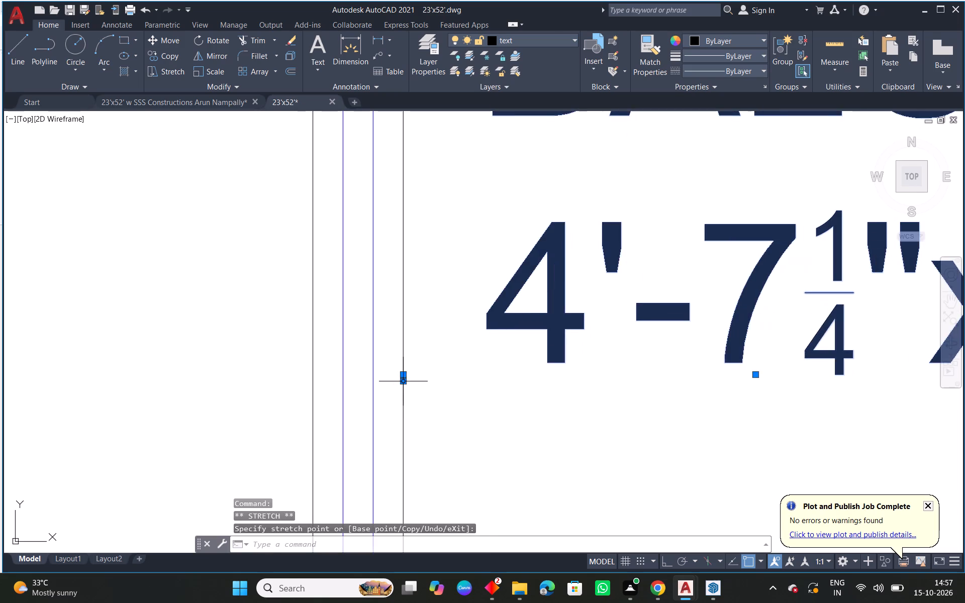
scroll(445, 375, down, 3)
middle_drag(634, 411, 540, 391)
scroll(637, 315, up, 2)
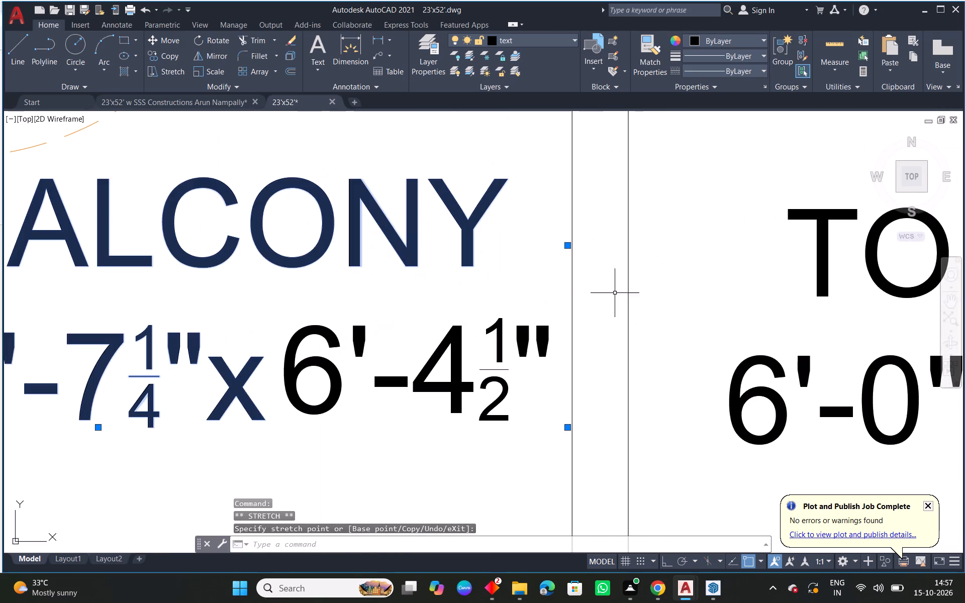
click(571, 243)
click(571, 371)
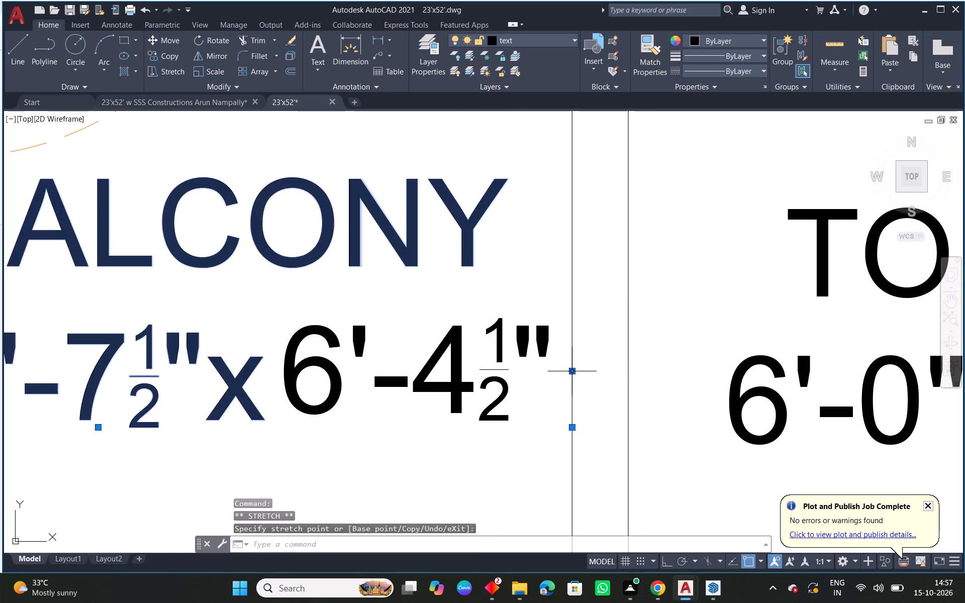
scroll(568, 394, down, 2)
middle_drag(461, 398, 515, 310)
key(Escape)
Stretch the balcony's vertical dimension from the bottom railing's inner line to the underside of the bedroom wall, giving 6'-4½".
click(527, 305)
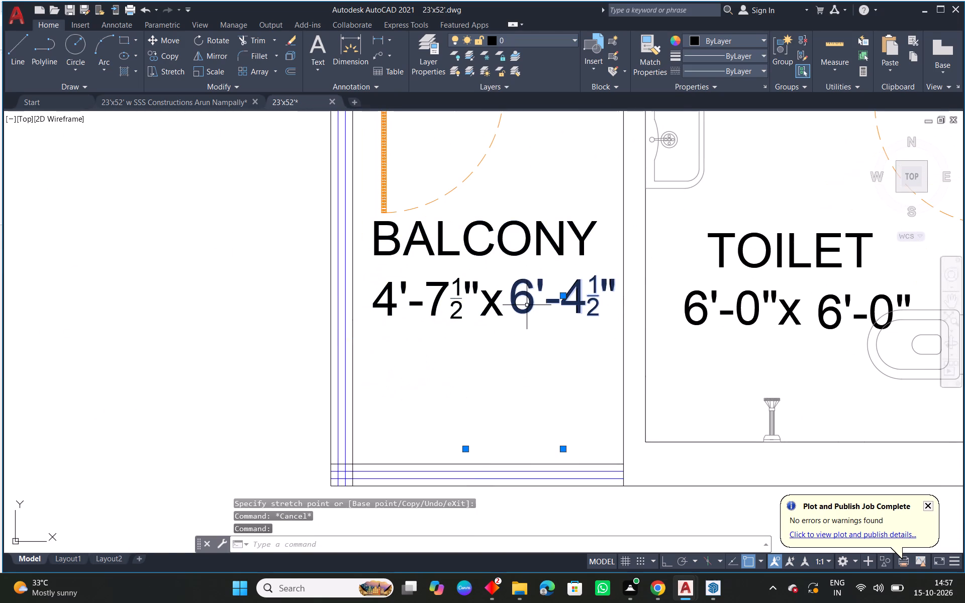
click(465, 450)
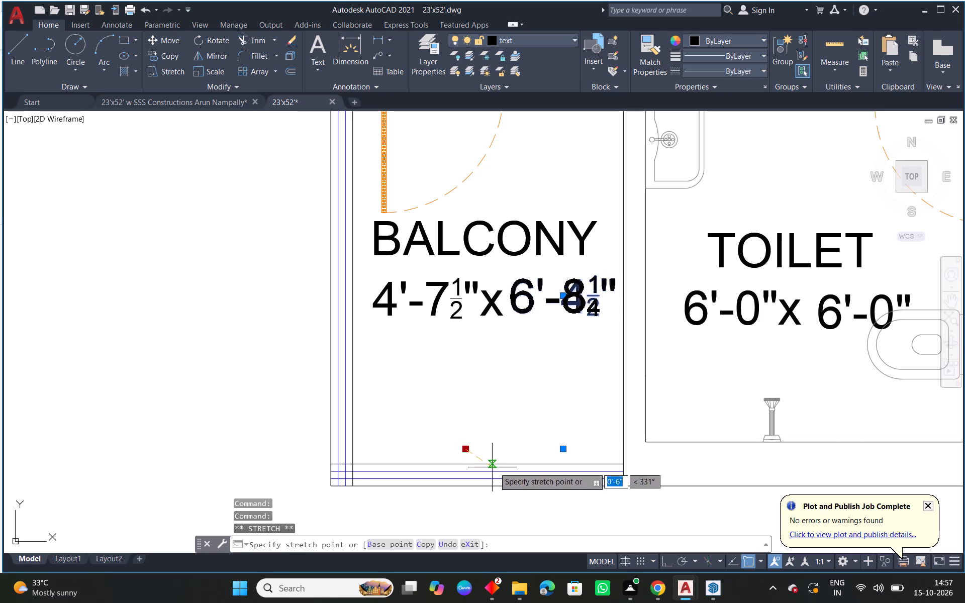
click(496, 466)
middle_drag(530, 378, 494, 466)
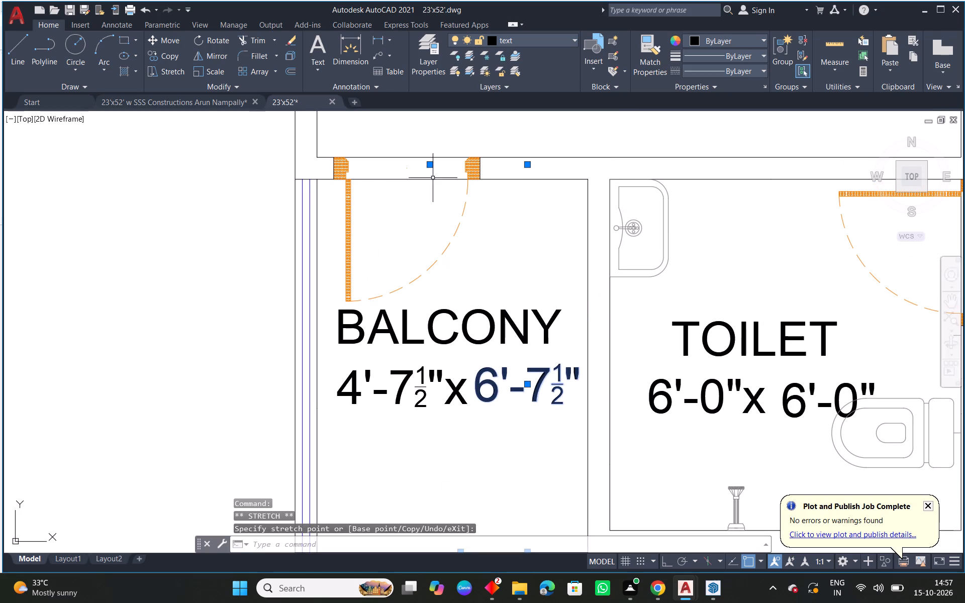
click(431, 164)
click(480, 180)
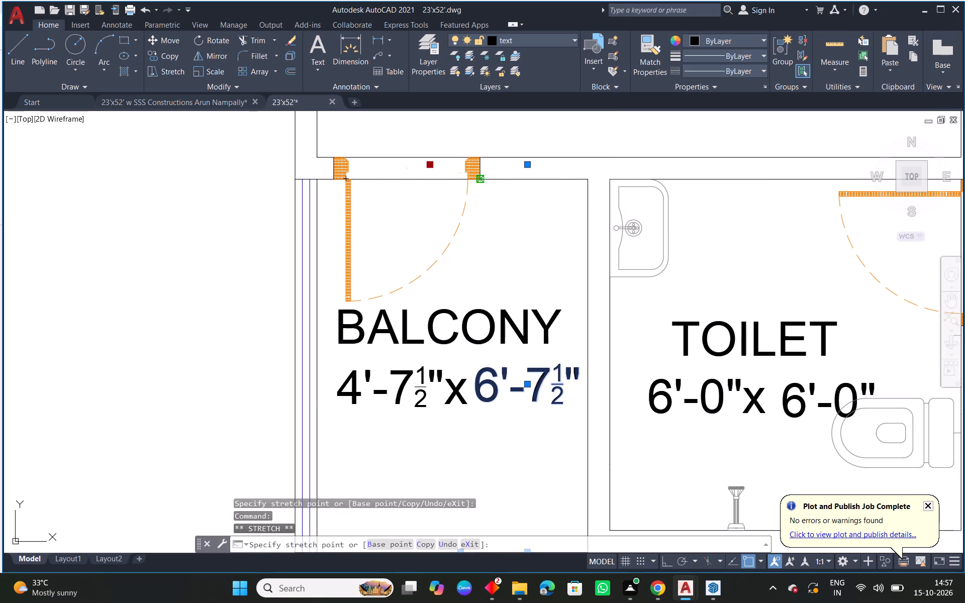
key(Escape)
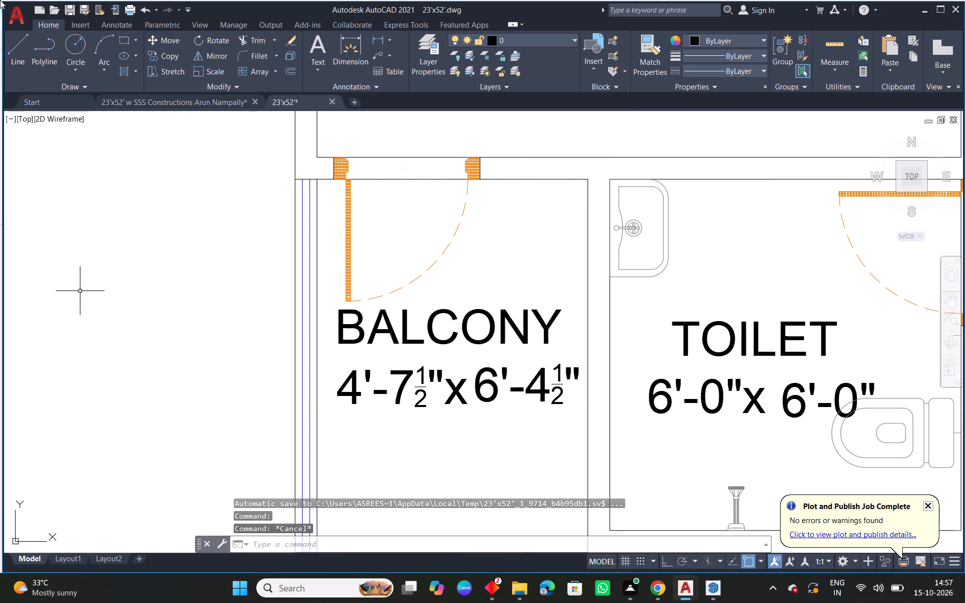
Fillet the master bedroom's inner bottom and outer side wall lines with radius 0 to close the lower corner.
scroll(732, 384, down, 2)
middle_drag(847, 431, 628, 341)
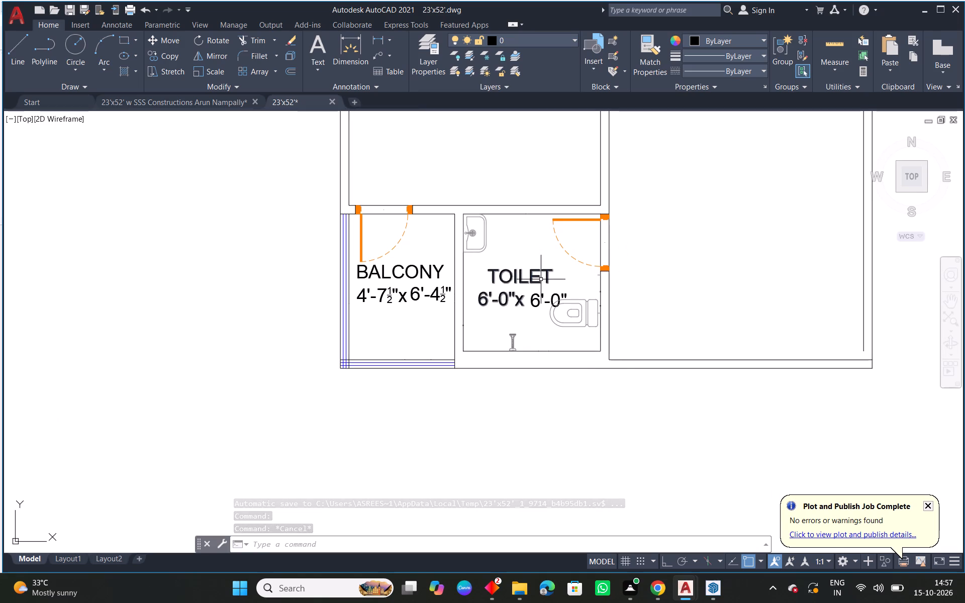
key(Escape)
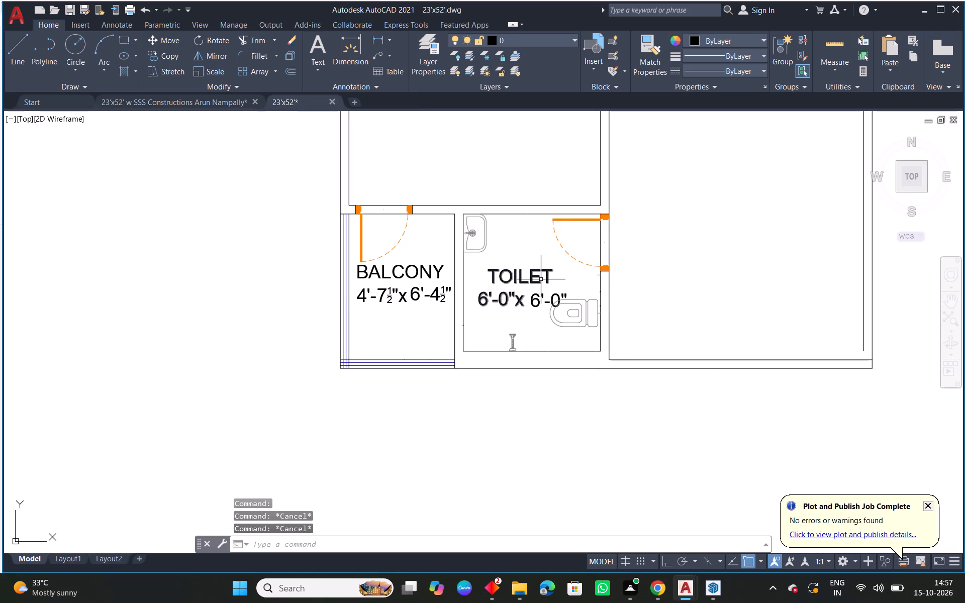
scroll(662, 311, down, 1)
middle_drag(732, 301, 870, 342)
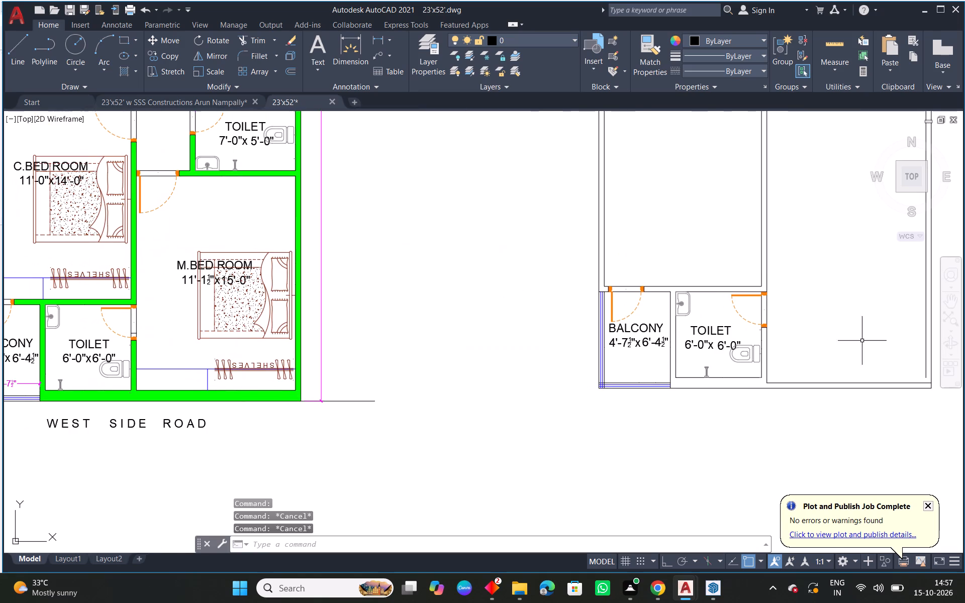
middle_drag(509, 299, 451, 253)
middle_drag(828, 381, 635, 341)
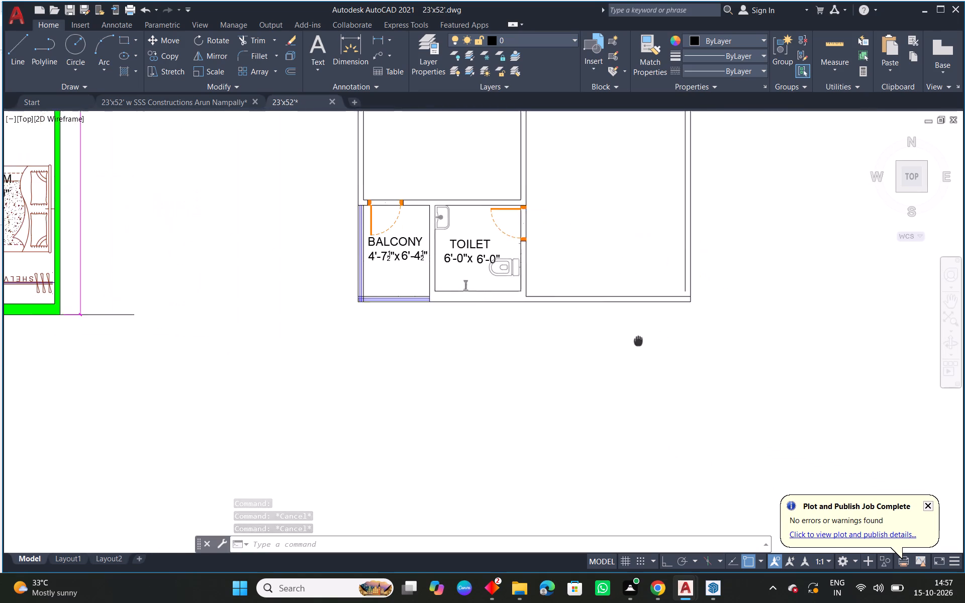
middle_drag(635, 341, 631, 341)
scroll(656, 301, up, 1)
text(f)
key(space)
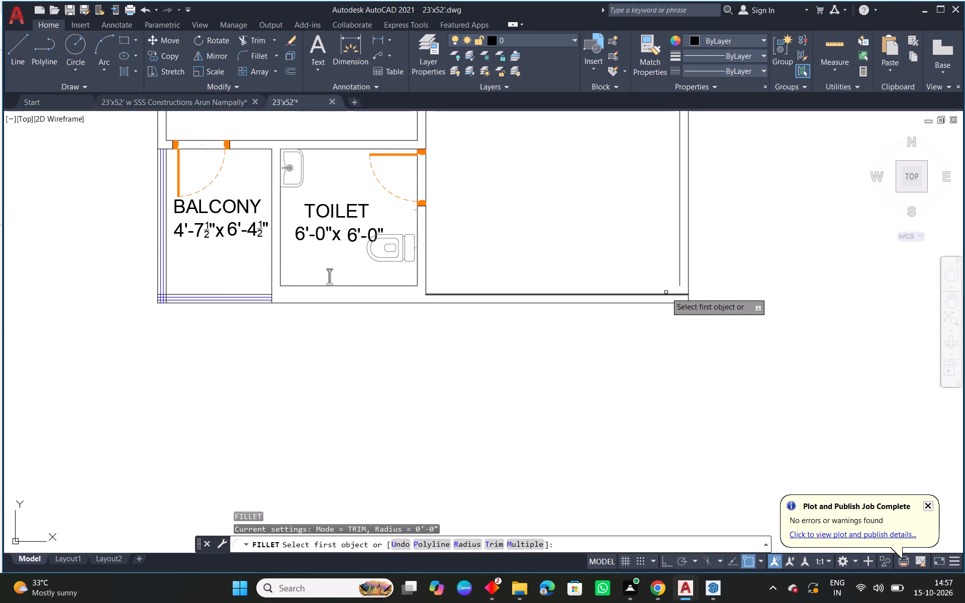
click(666, 292)
click(679, 271)
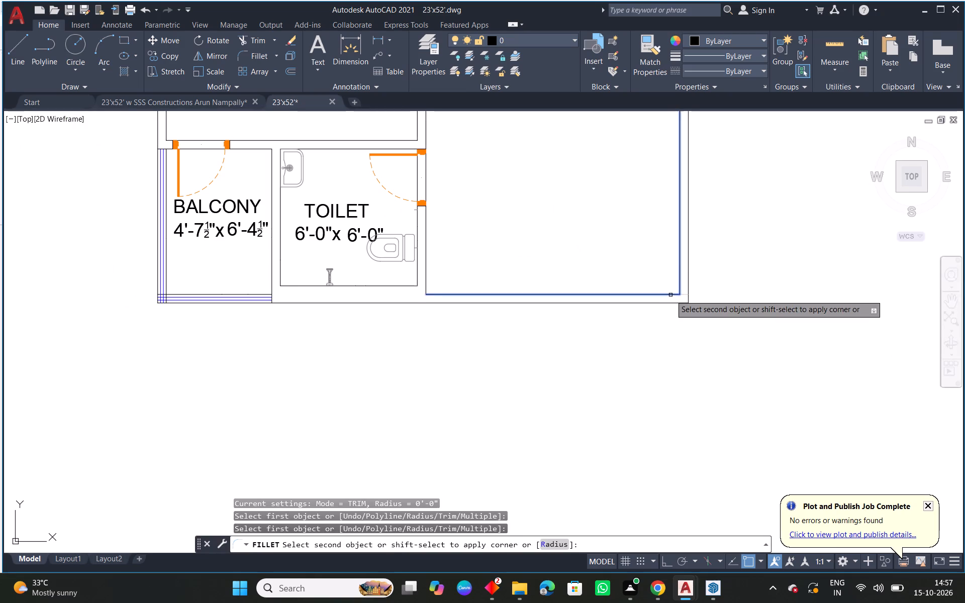
click(670, 295)
Copy the M.BED ROOM label, 15'-0" text, bed, shelves and wardrobe lines from the original plan to the new master bedroom's inner bottom wall line.
middle_drag(468, 262, 497, 367)
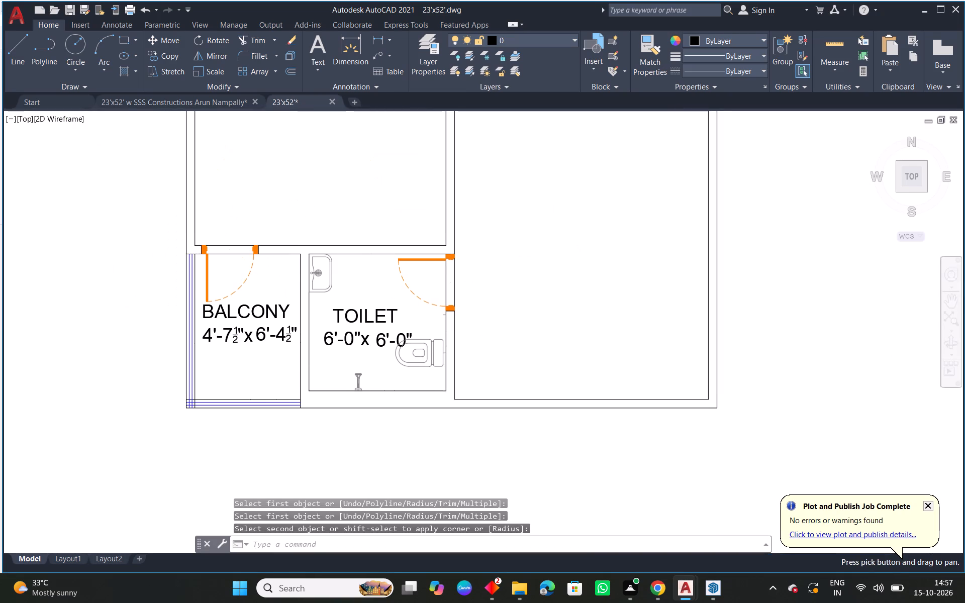
scroll(502, 368, down, 2)
middle_drag(551, 325, 666, 293)
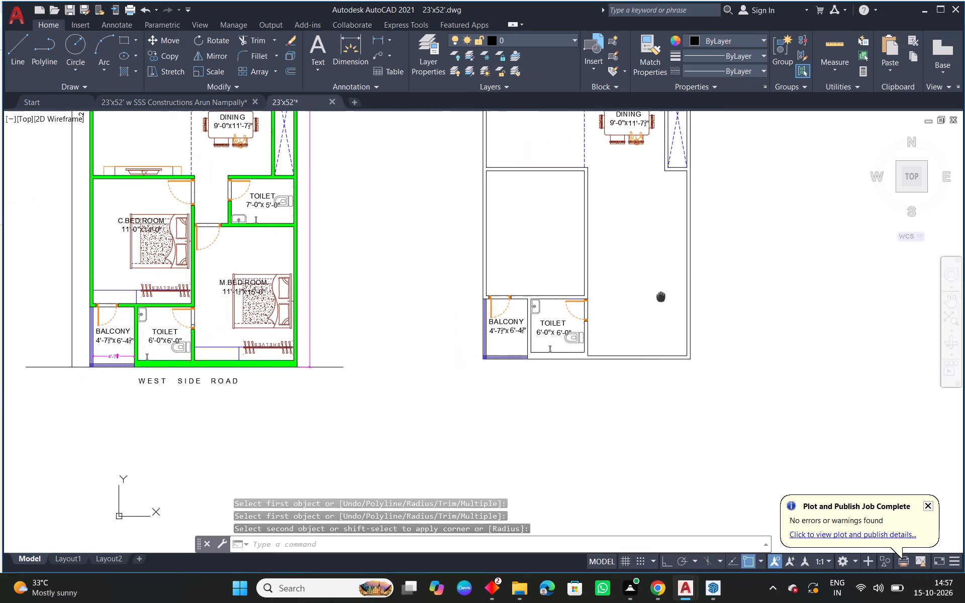
middle_drag(666, 293, 673, 289)
scroll(250, 292, up, 1)
click(323, 222)
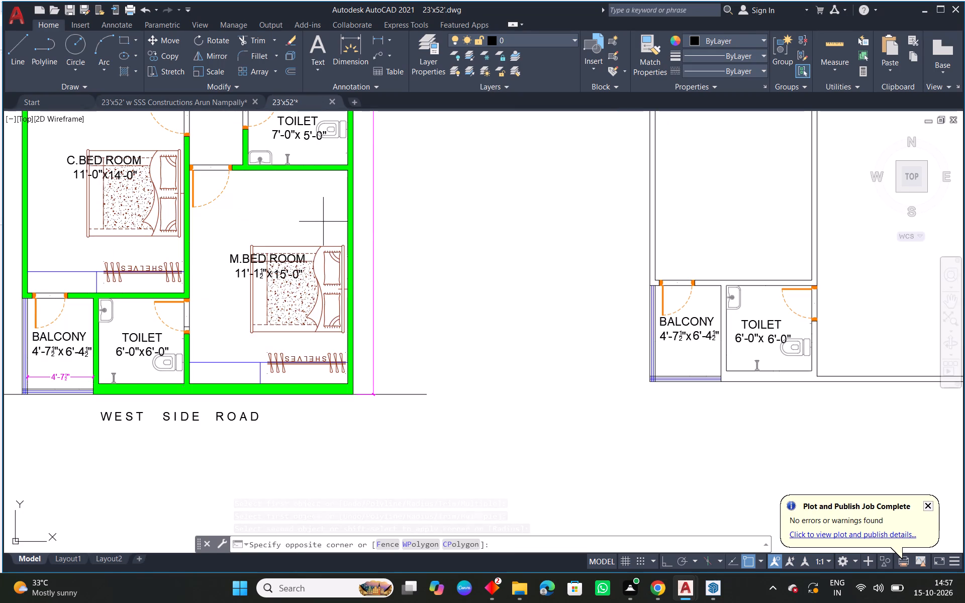
click(229, 368)
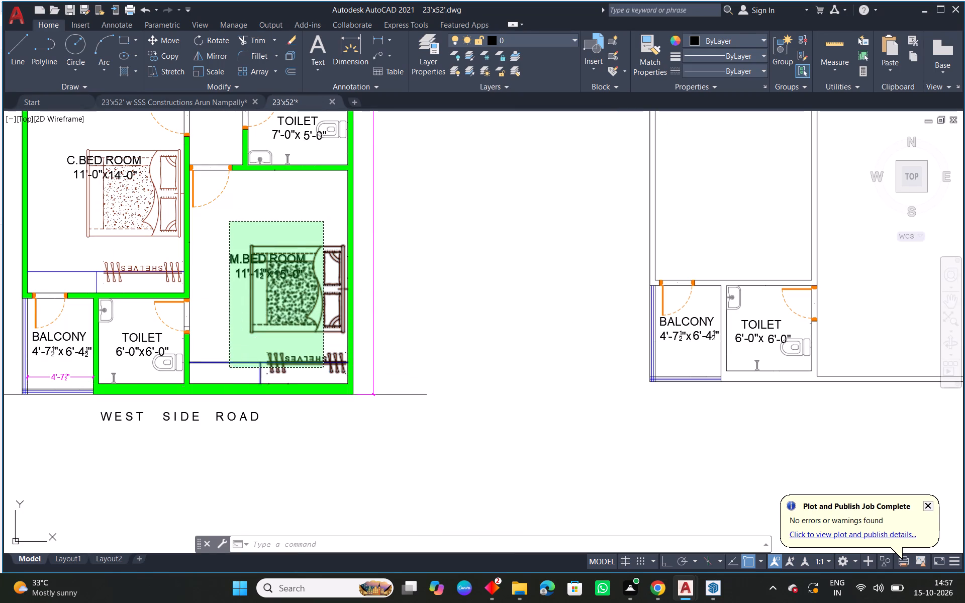
key(Escape)
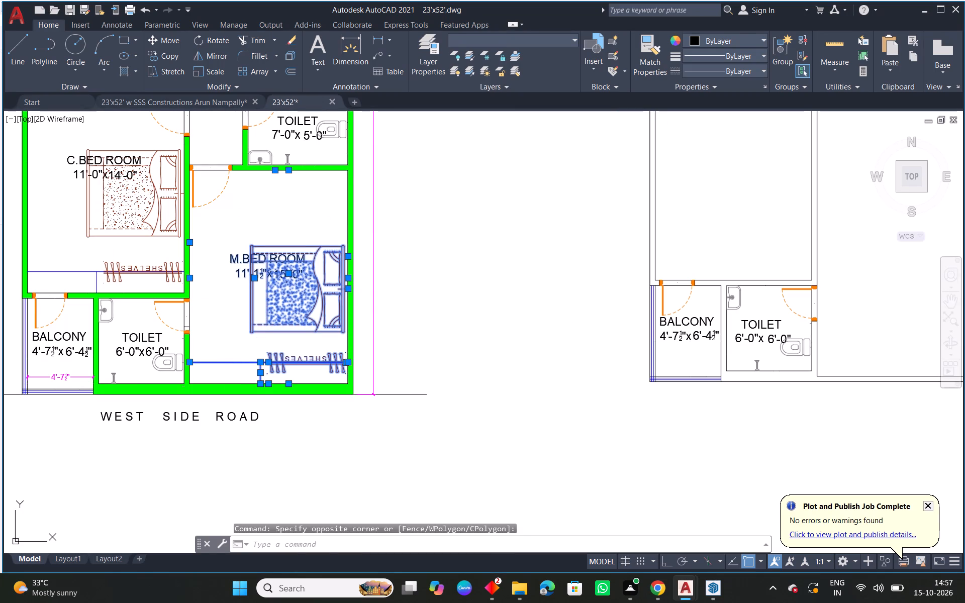
drag(327, 230, 315, 260)
click(244, 365)
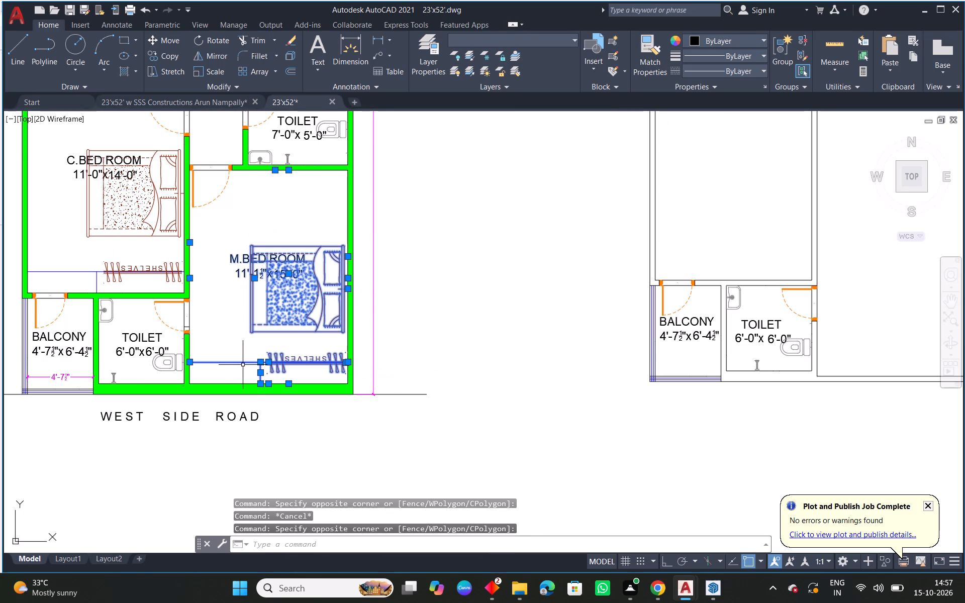
text(co)
key(space)
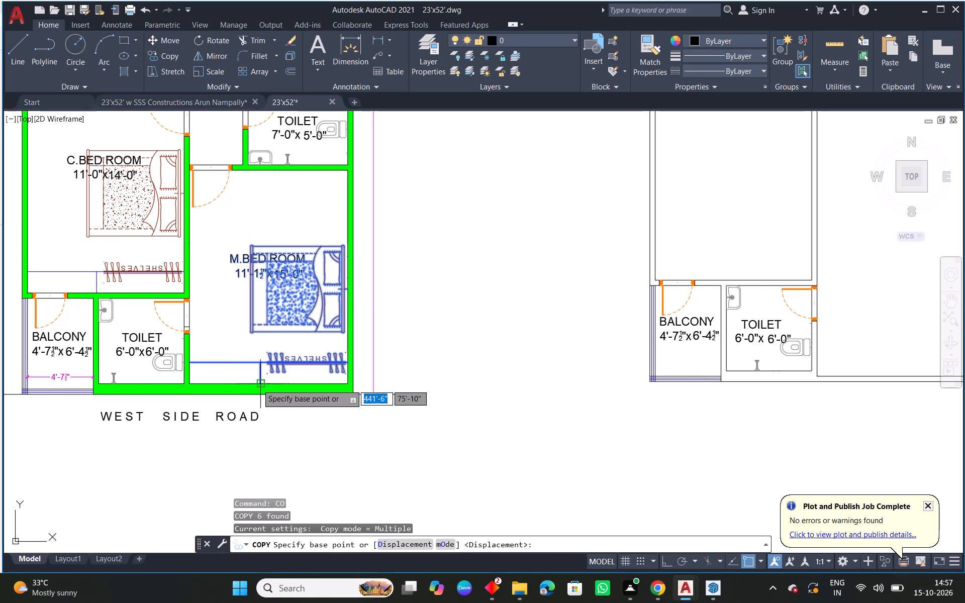
click(257, 384)
middle_drag(617, 395, 252, 358)
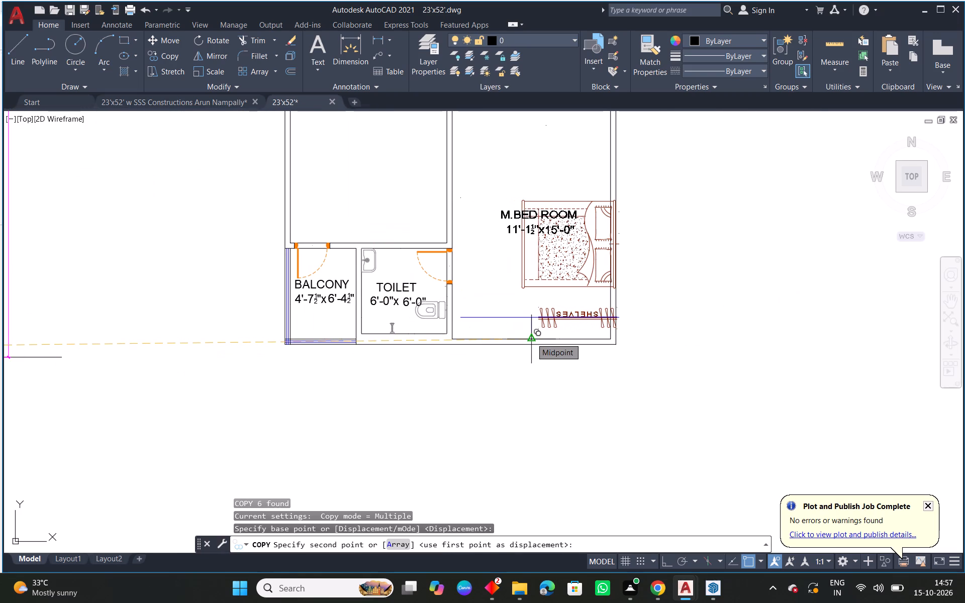
click(531, 338)
key(Escape)
Move the copied shelves block inside the master bedroom's lower corner, clear of the outer side wall.
scroll(584, 334, up, 2)
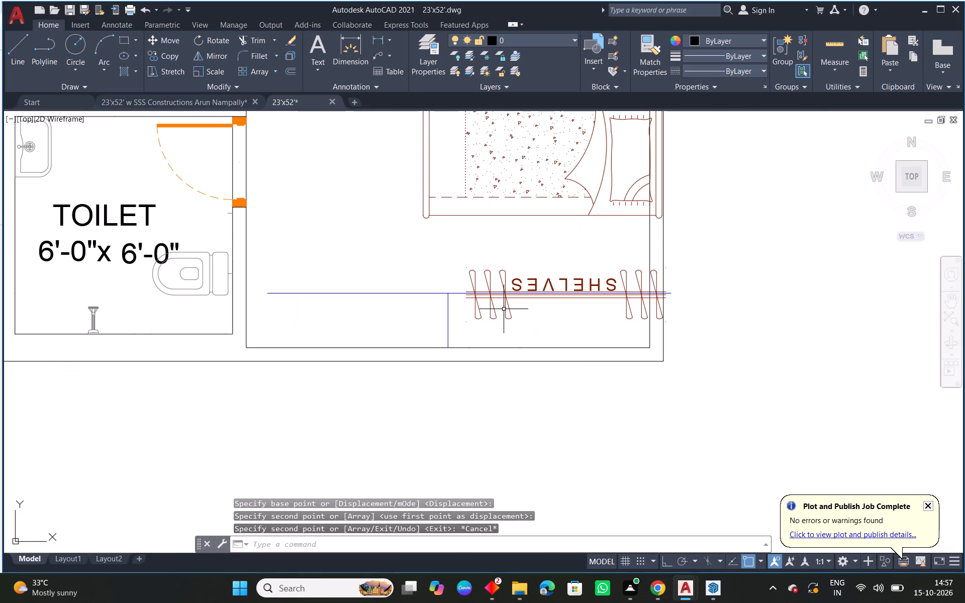
click(508, 308)
scroll(678, 301, up, 1)
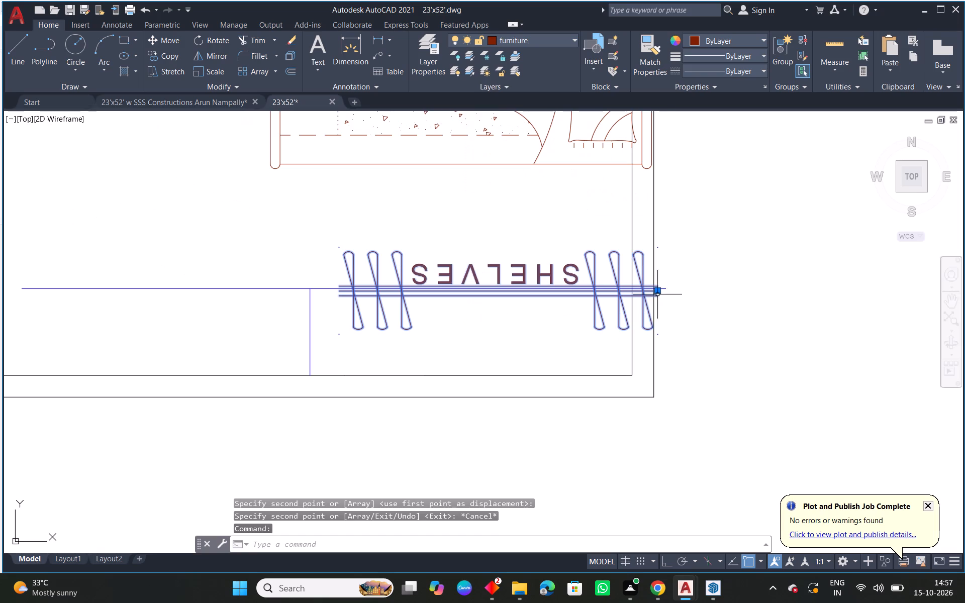
click(656, 290)
click(627, 325)
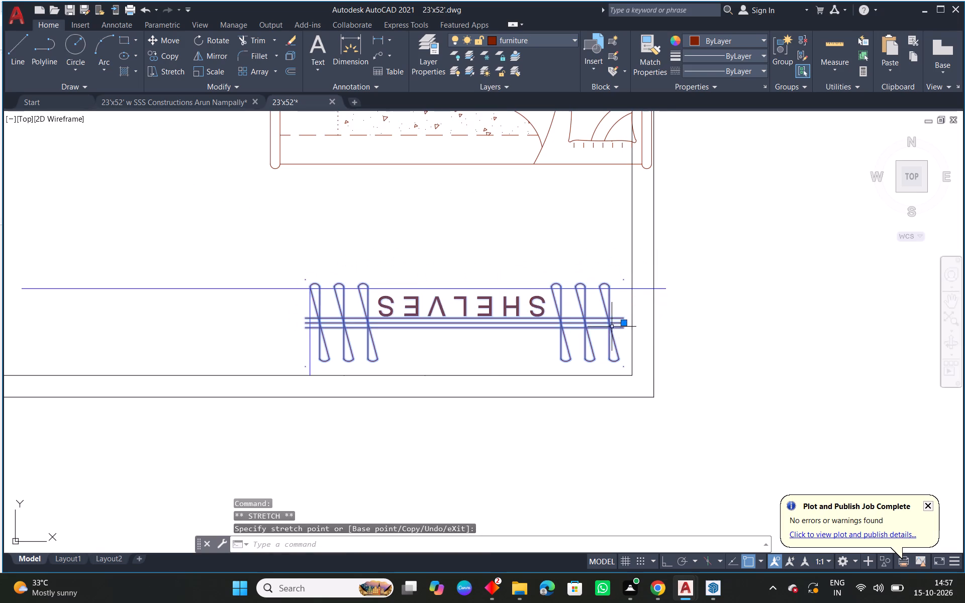
key(Escape)
Move the two blue wardrobe lines so the long line's outer end meets the master bedroom's inner side wall line.
middle_drag(564, 328, 750, 342)
scroll(495, 302, up, 3)
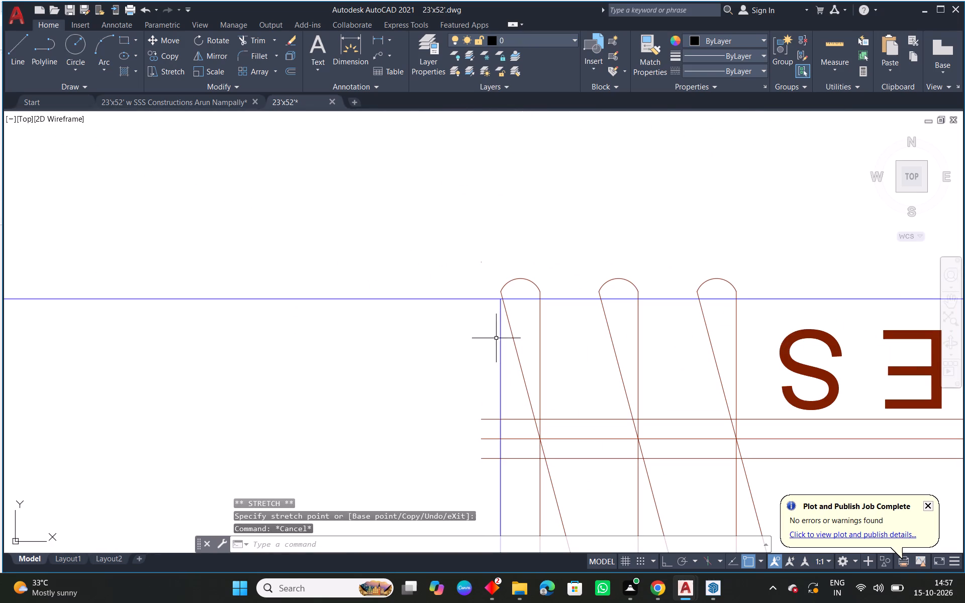
click(499, 335)
drag(480, 325, 476, 317)
click(444, 285)
scroll(469, 315, down, 3)
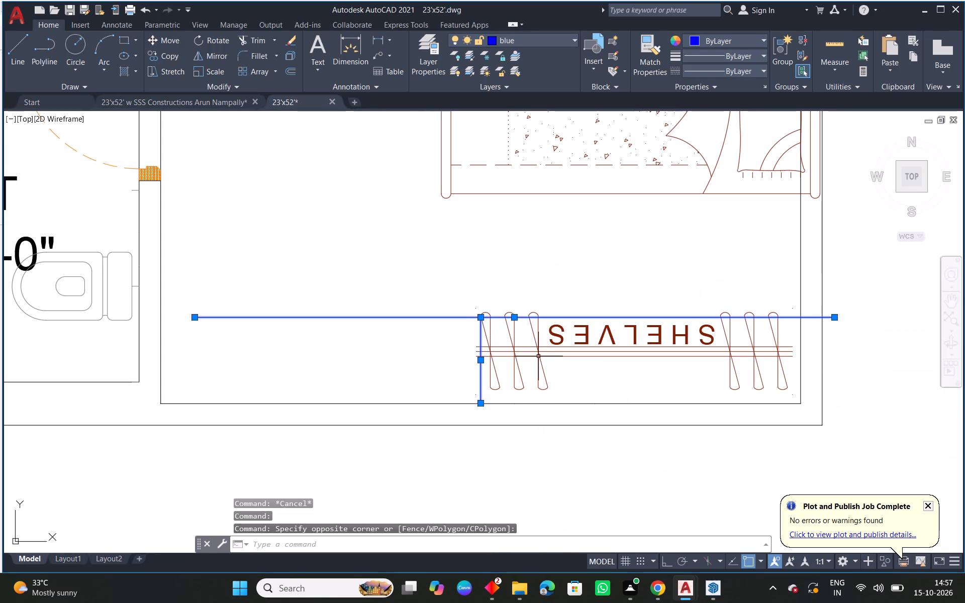
text(m)
key(space)
scroll(835, 317, up, 1)
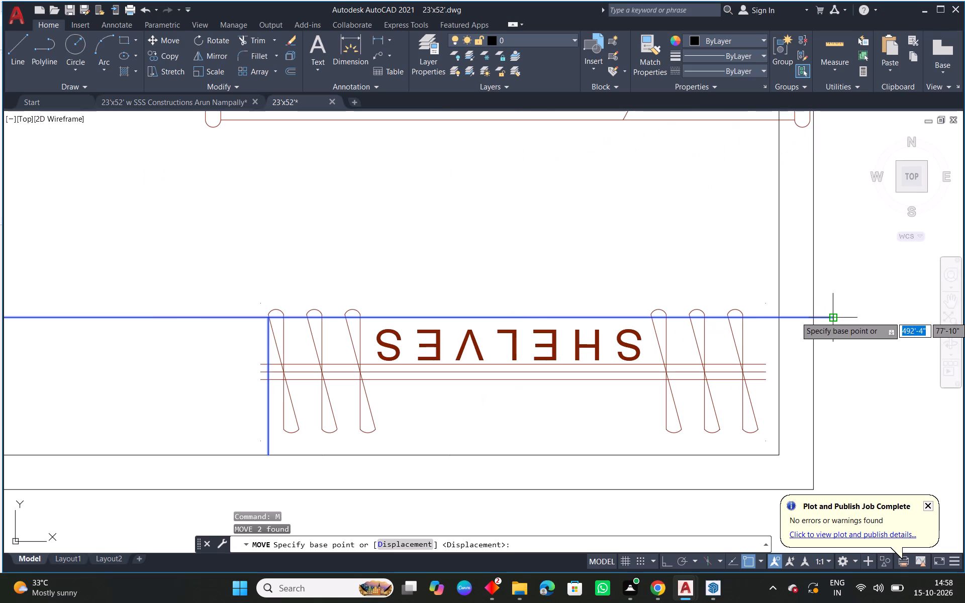
click(835, 317)
click(781, 318)
key(Escape)
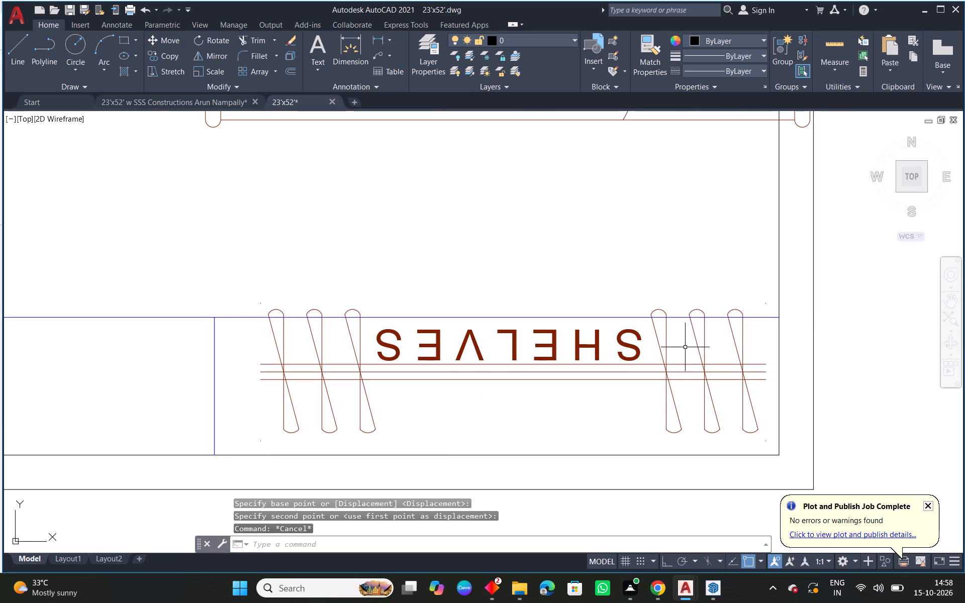
Shift the shelves block down about 2" so it sits within the wardrobe outline.
click(663, 368)
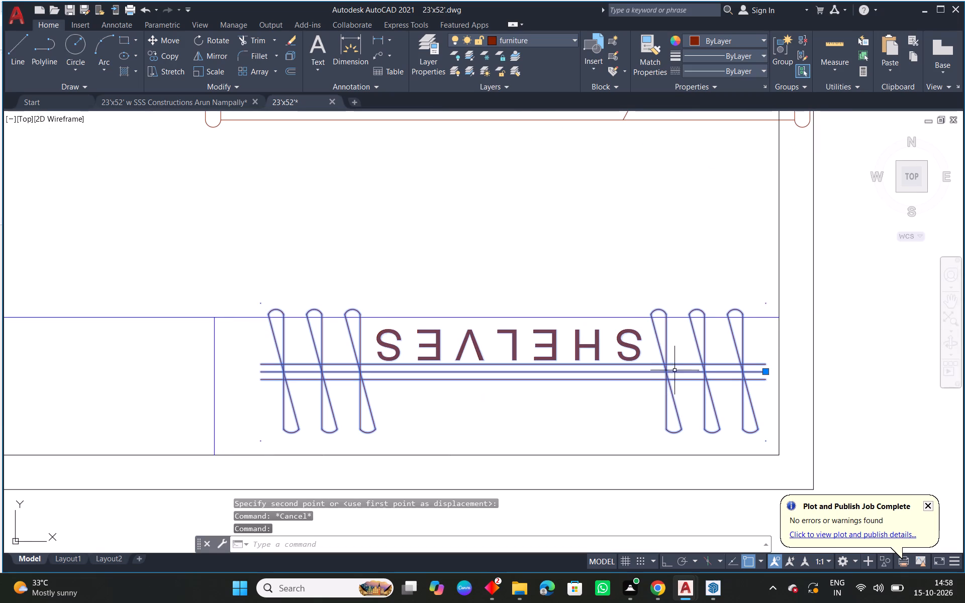
click(764, 371)
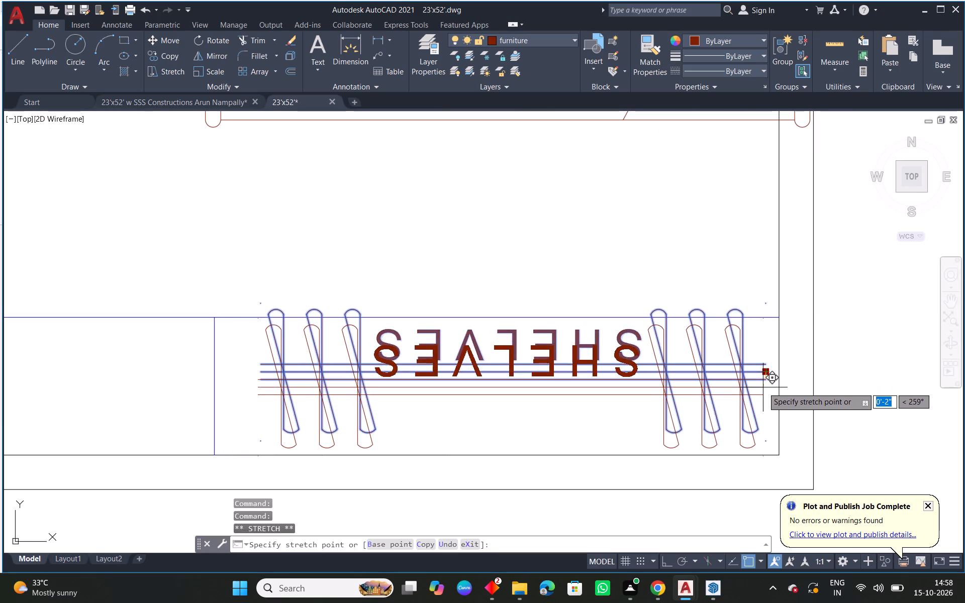
click(763, 387)
scroll(643, 373, down, 1)
middle_drag(512, 402, 627, 380)
key(Escape)
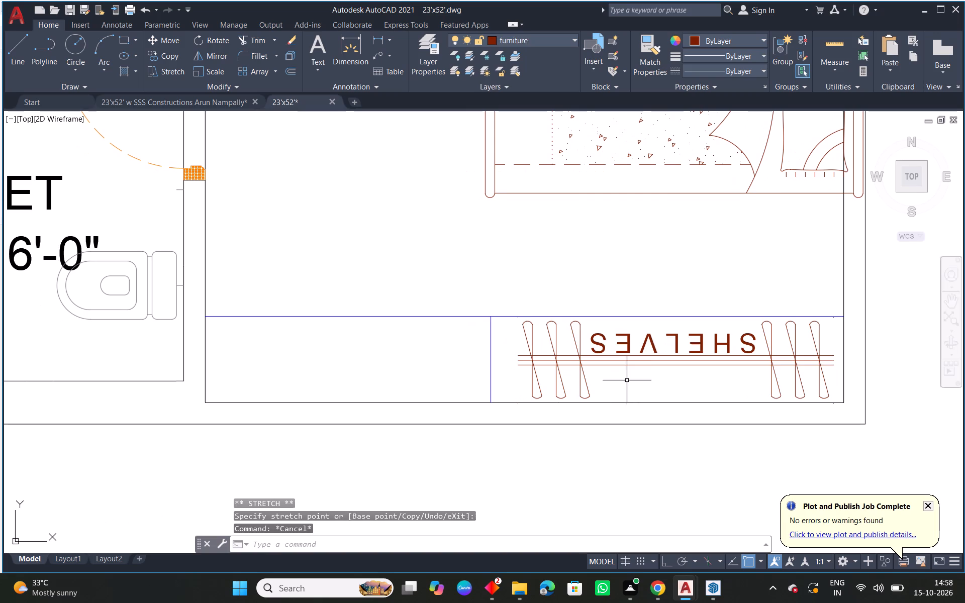
Move the bed inward so its headboard end meets the inner face of the master bedroom's outer side wall.
scroll(610, 353, down, 2)
middle_drag(598, 307, 555, 413)
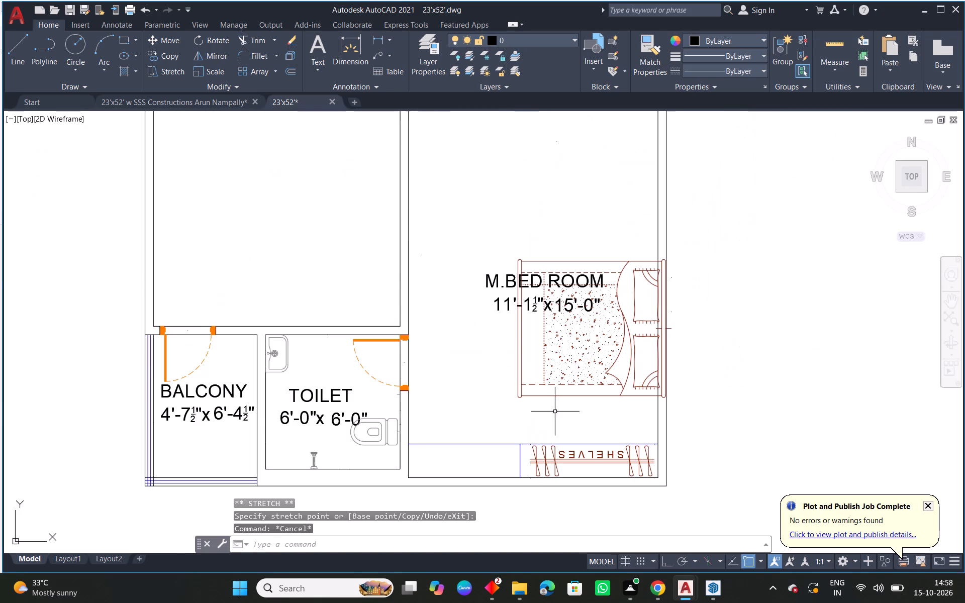
click(553, 366)
scroll(689, 326, up, 1)
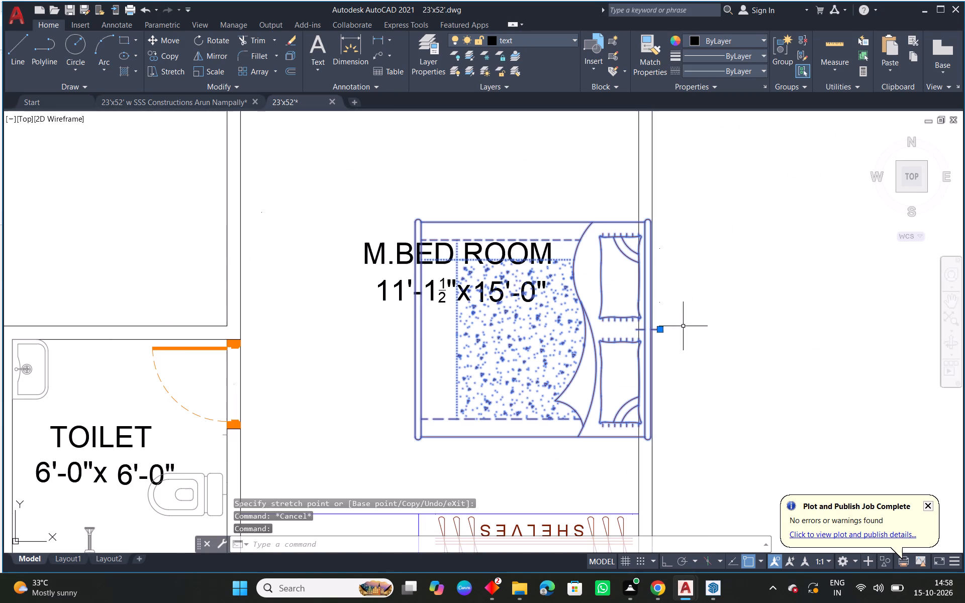
click(659, 330)
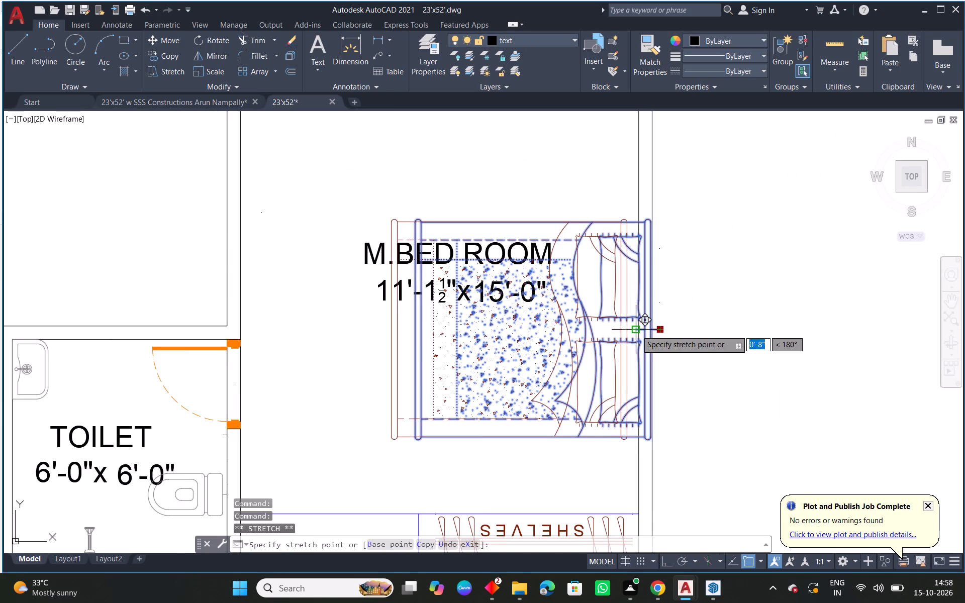
click(636, 330)
scroll(640, 332, up, 3)
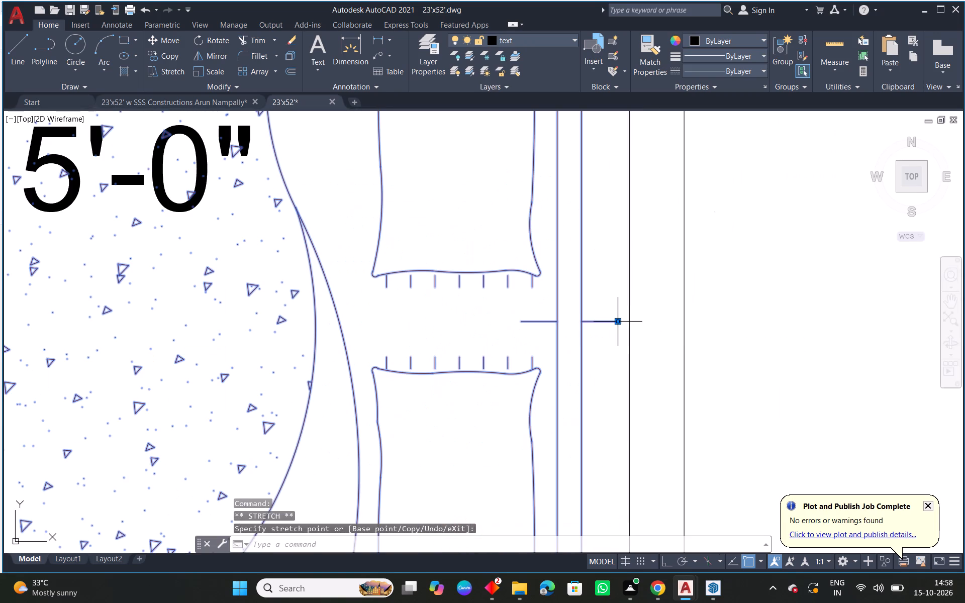
click(616, 323)
click(628, 323)
key(Escape)
scroll(628, 323, down, 3)
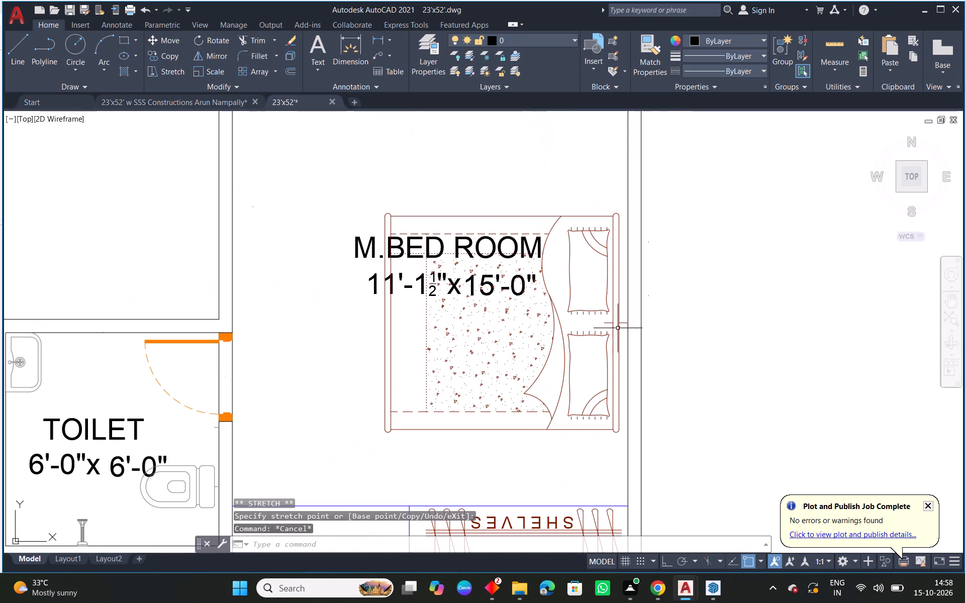
Align both ends of the M.BED ROOM 11'-1½" width dimension with the room's inner side wall lines.
click(373, 282)
middle_drag(369, 286, 370, 286)
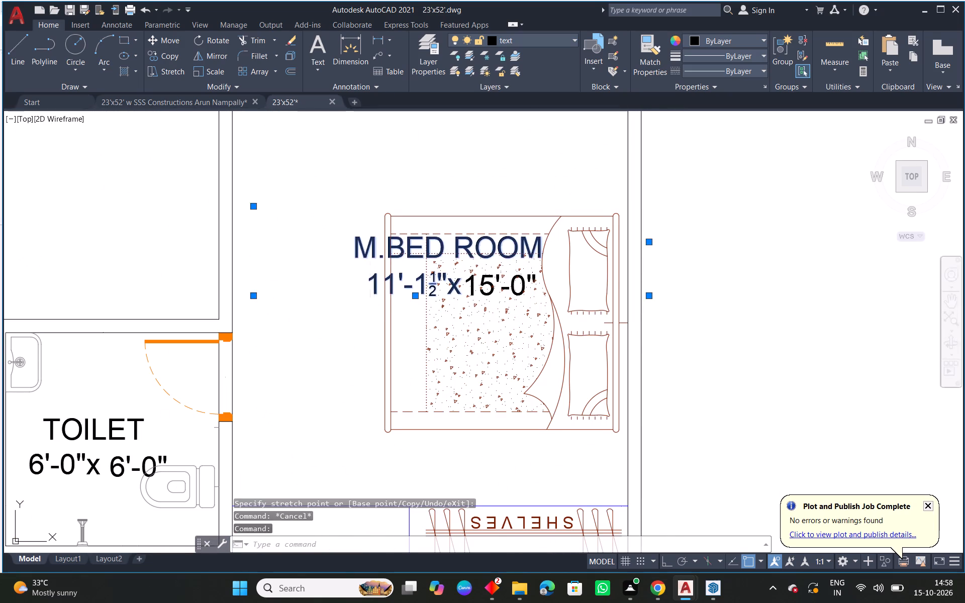
middle_drag(370, 286, 464, 295)
click(348, 217)
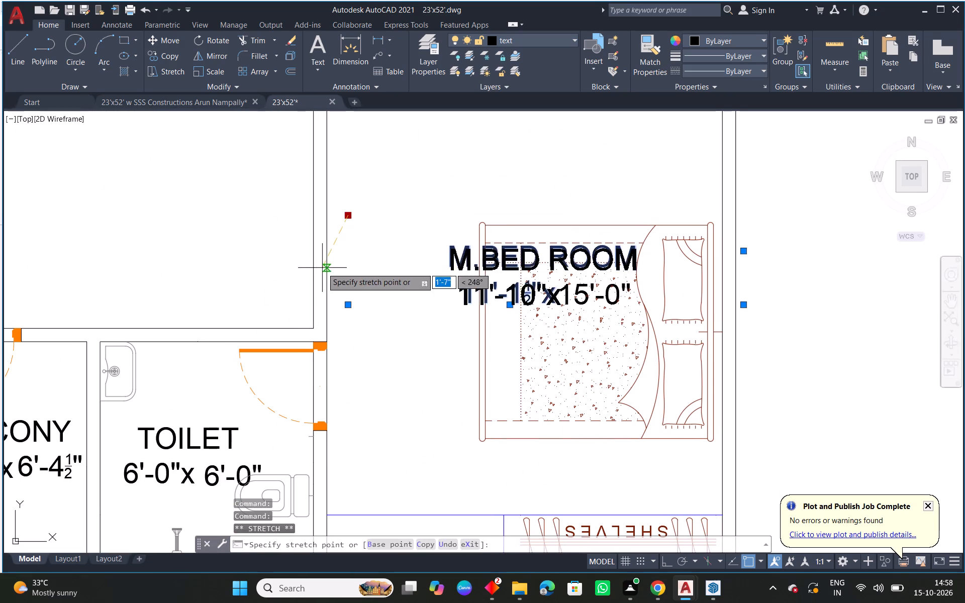
click(322, 268)
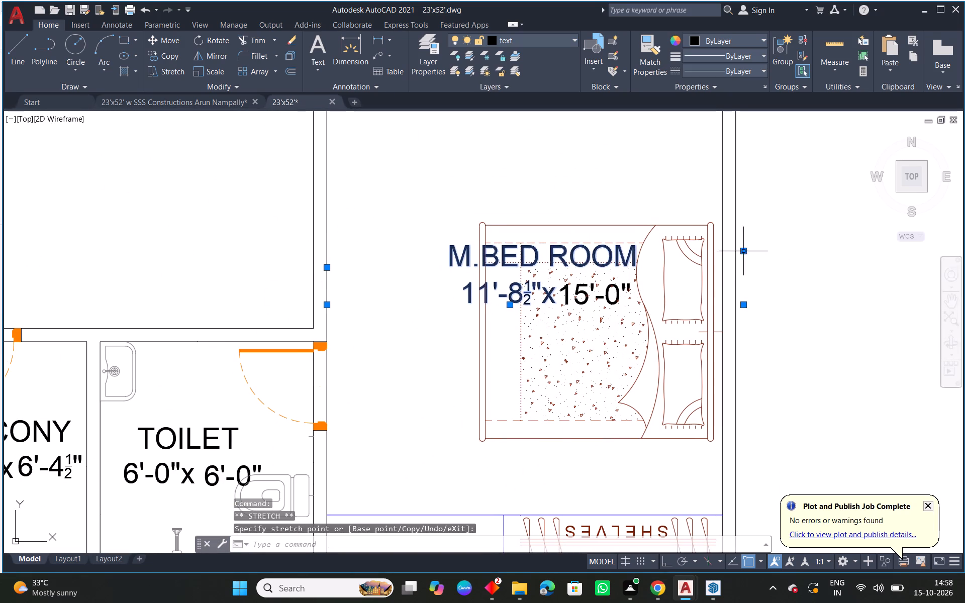
click(745, 252)
click(724, 293)
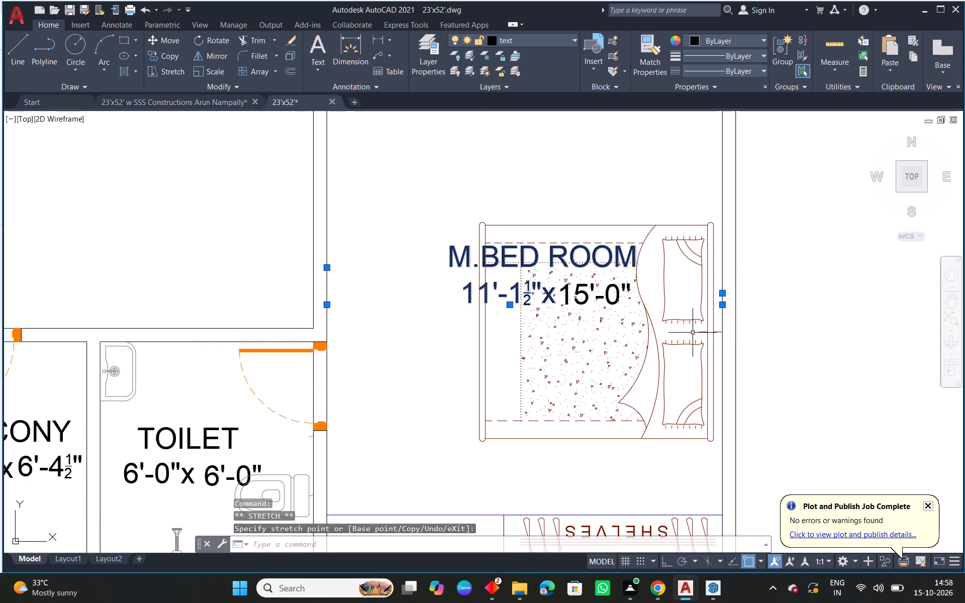
scroll(675, 342, down, 1)
key(Escape)
Move the M.BED ROOM label with its width dimension text to the clear space above the bed.
click(632, 308)
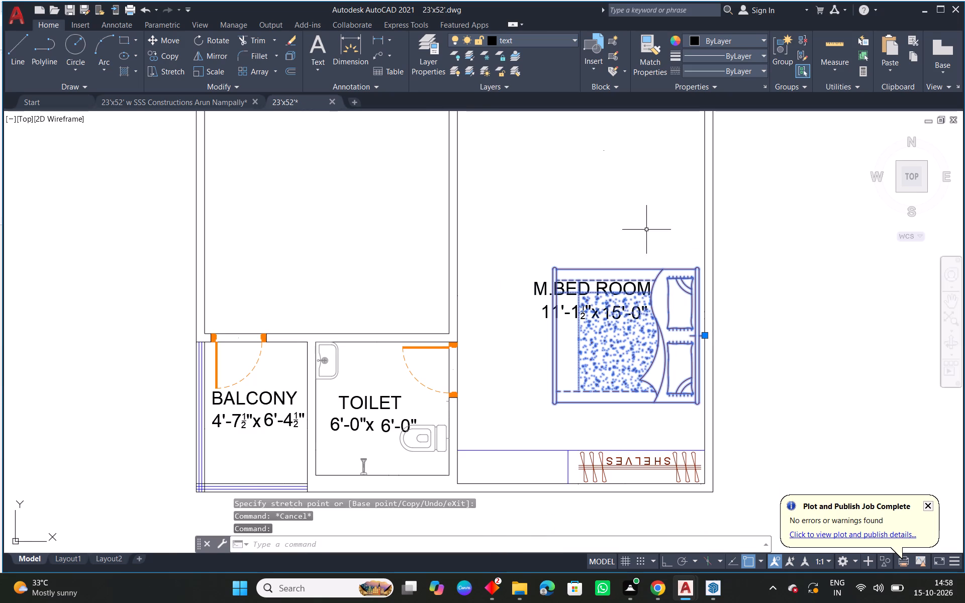
key(Escape)
click(634, 316)
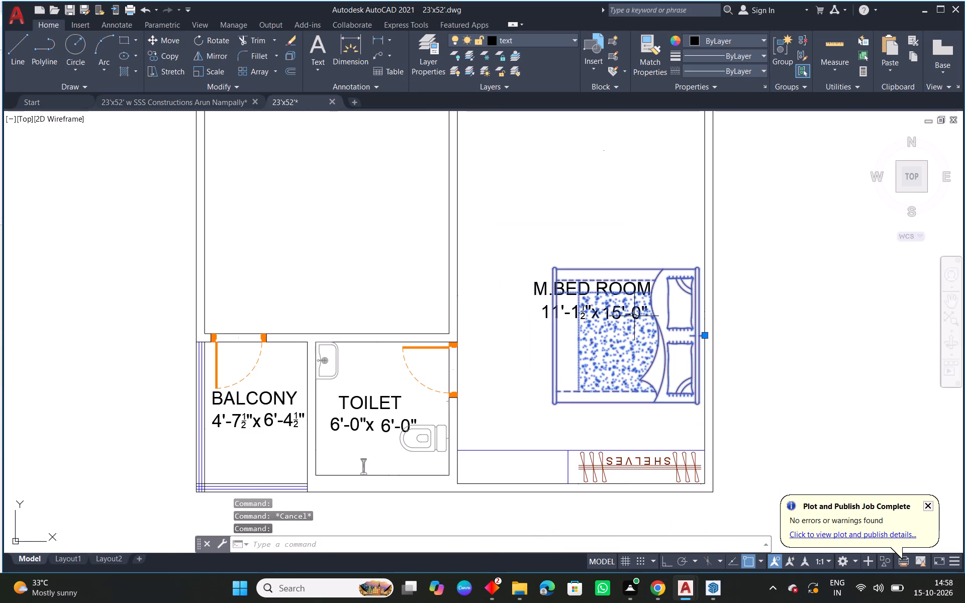
key(Escape)
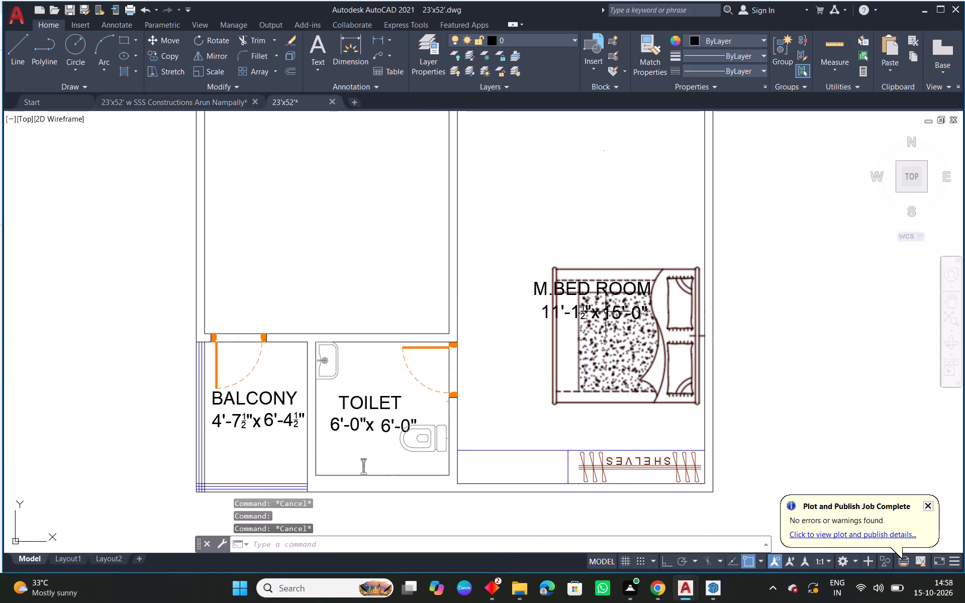
click(546, 310)
click(571, 318)
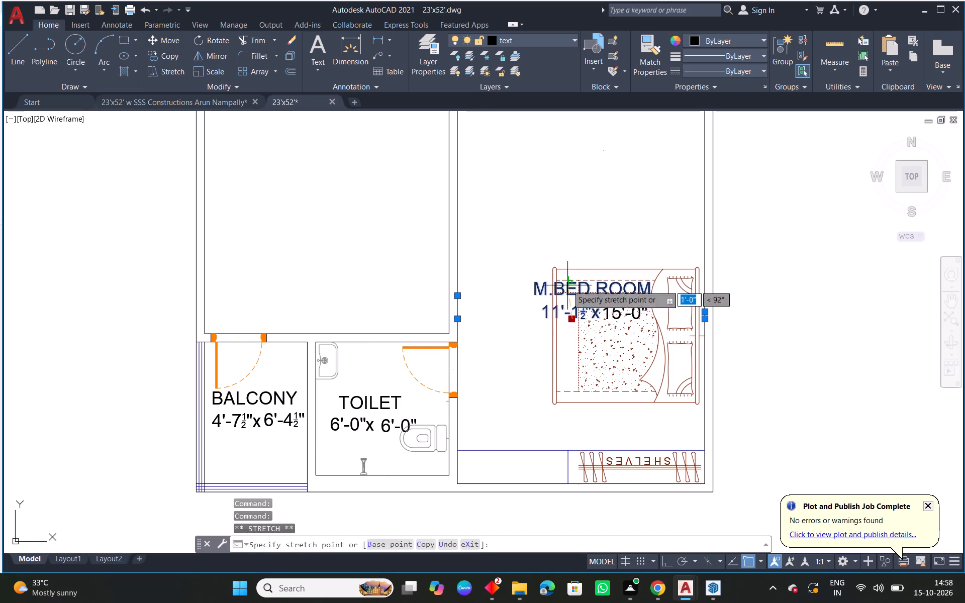
click(535, 231)
key(Escape)
scroll(638, 308, down, 2)
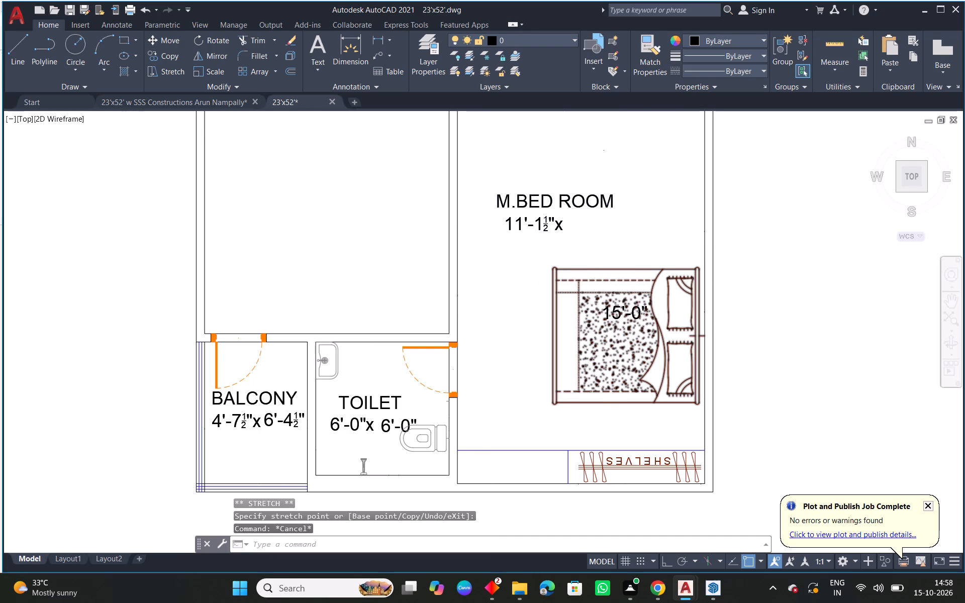
Move the master bedroom's 15'-0" length text up beside the 11'-1½"x width text under the M.BED ROOM label.
scroll(650, 317, up, 2)
middle_drag(633, 232, 635, 345)
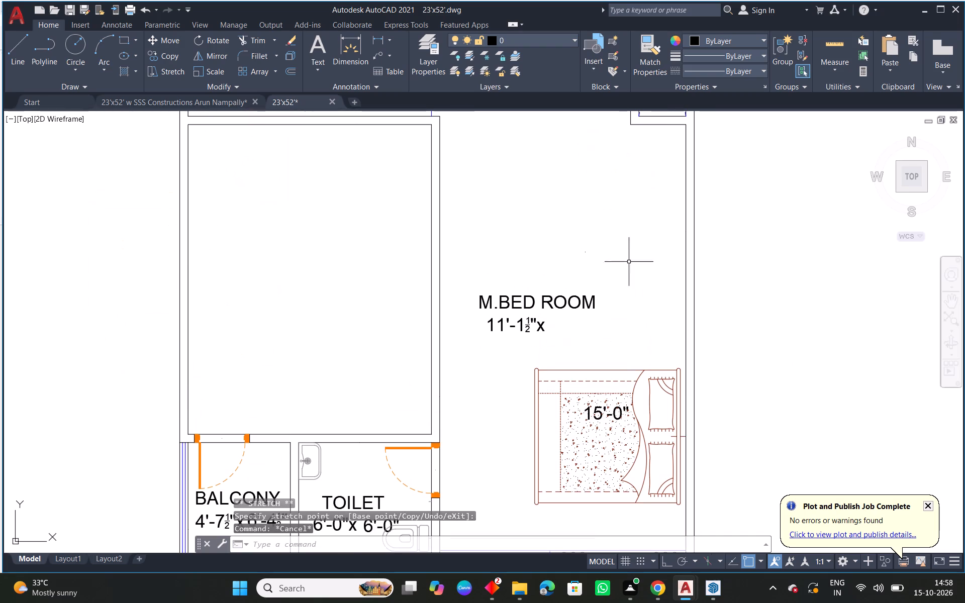
drag(624, 228, 612, 238)
click(582, 253)
drag(606, 250, 609, 245)
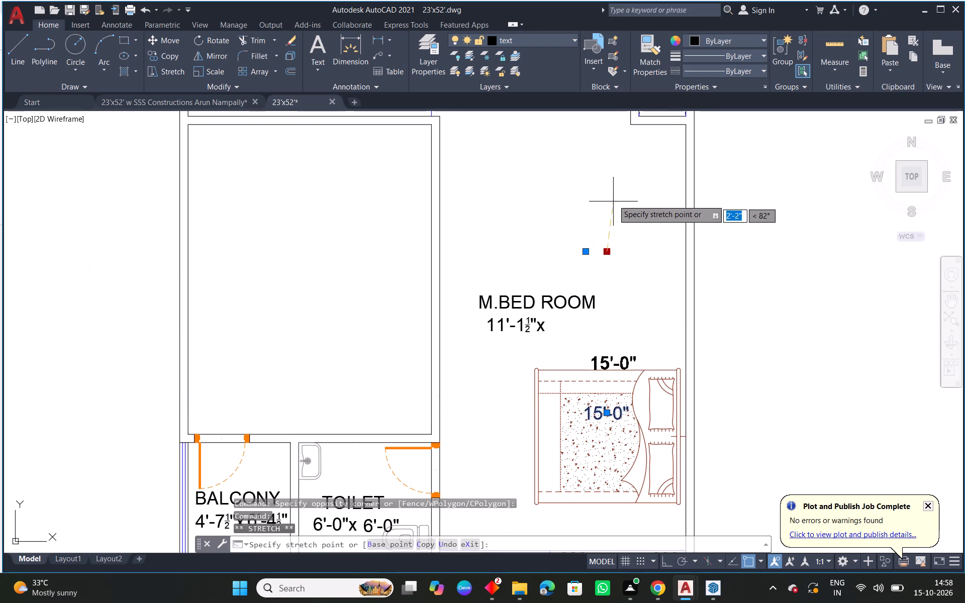
click(613, 196)
click(614, 358)
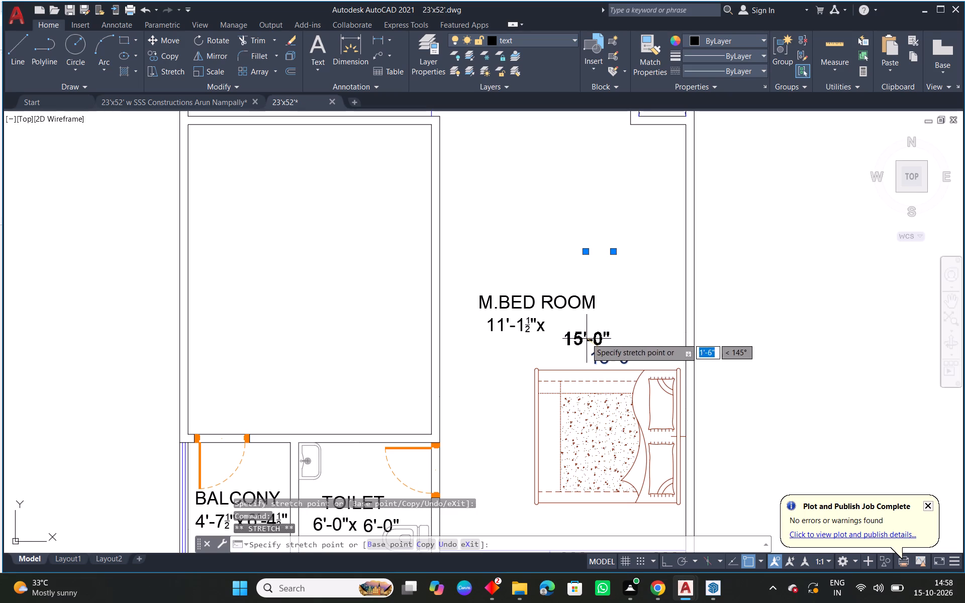
click(572, 325)
key(Escape)
Offset the inner face line of the master bedroom's bottom wall 15' upward across the room.
scroll(625, 330, down, 2)
middle_drag(708, 373, 713, 368)
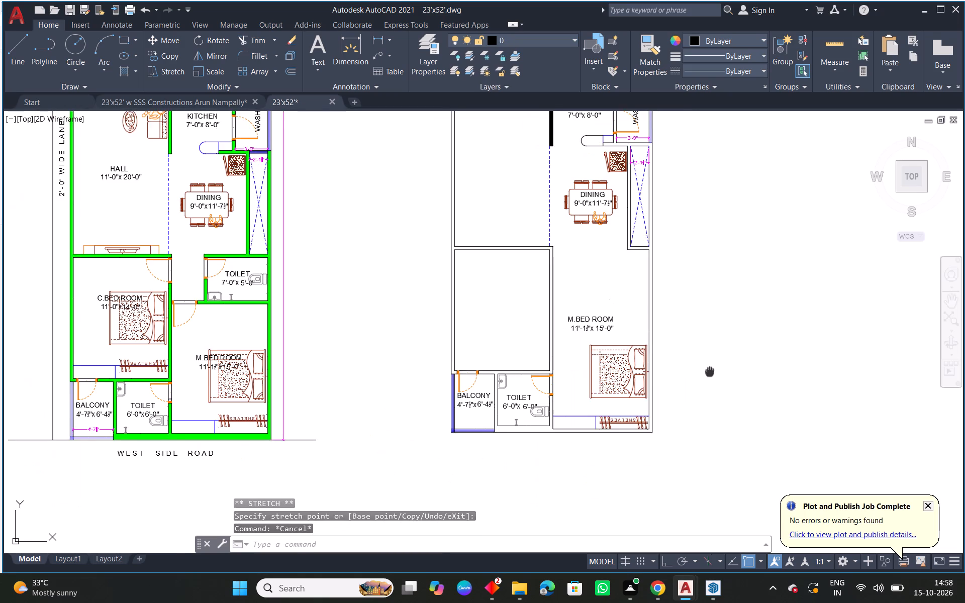
middle_drag(713, 368, 716, 363)
text(o 15'')
key(BackSpace)
key(Return)
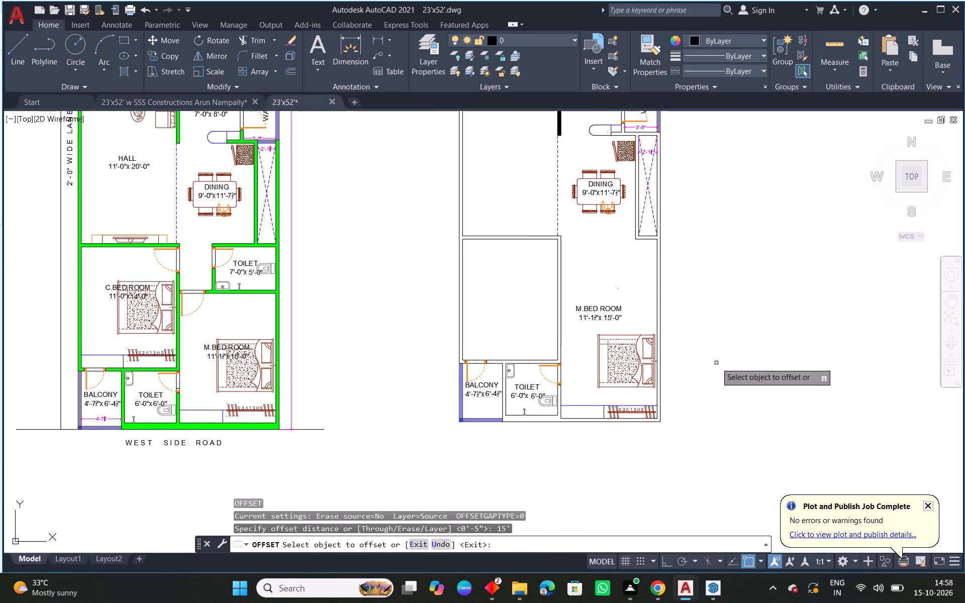
click(585, 418)
click(593, 339)
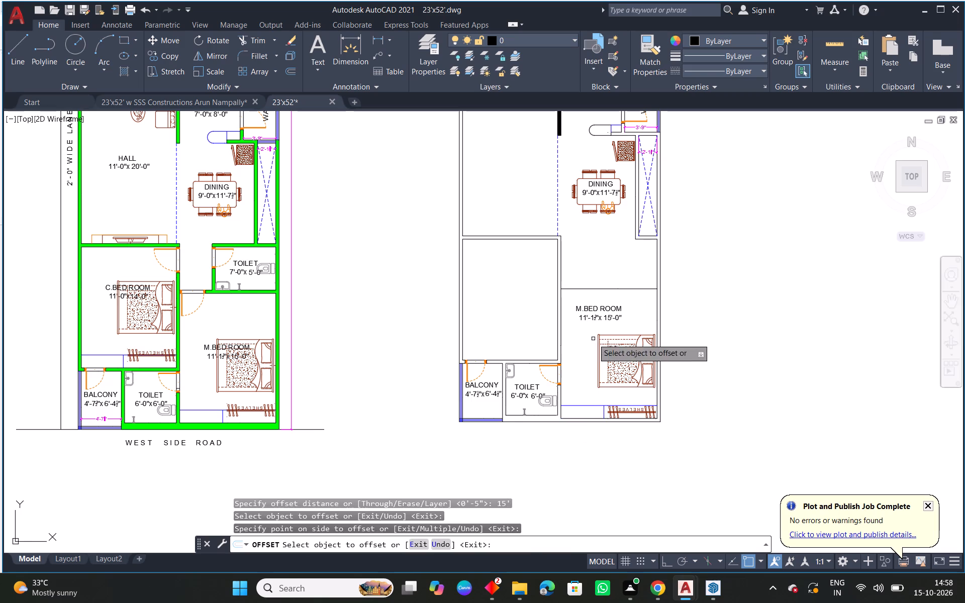
key(Escape)
Offset the new line above the M.BED ROOM label 4.5" upward to form the master bedroom's top wall.
text(o 4.5)
key(space)
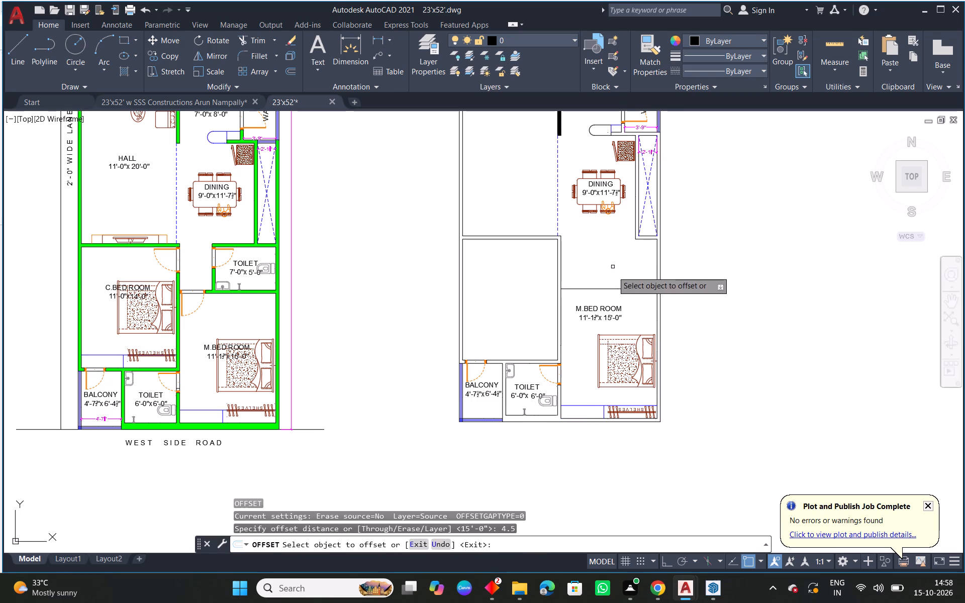
click(613, 289)
click(613, 268)
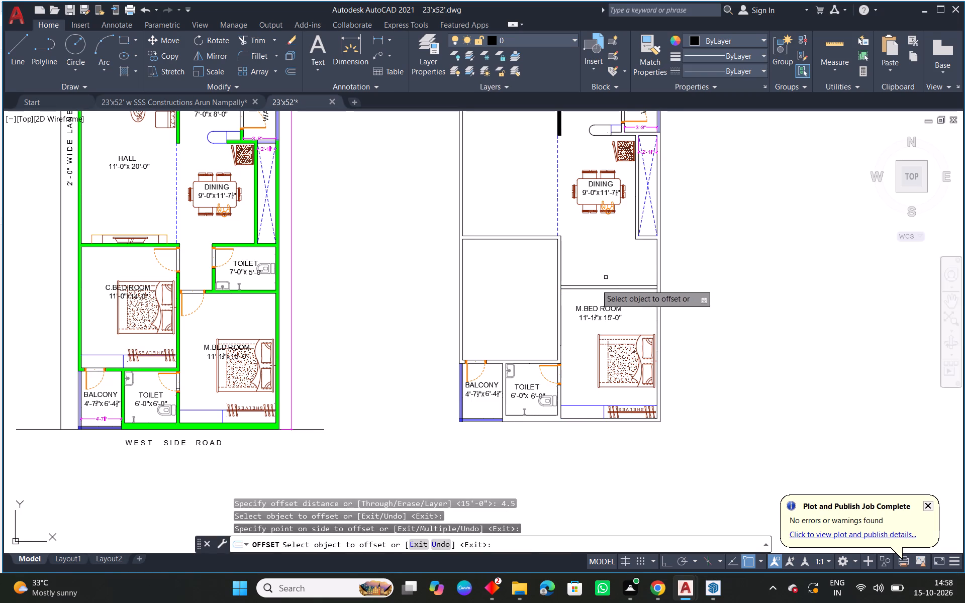
key(Escape)
Trim the side wall lines between the new wall's two faces at both of its ends.
scroll(570, 283, up, 3)
text(tr)
key(space)
key(space)
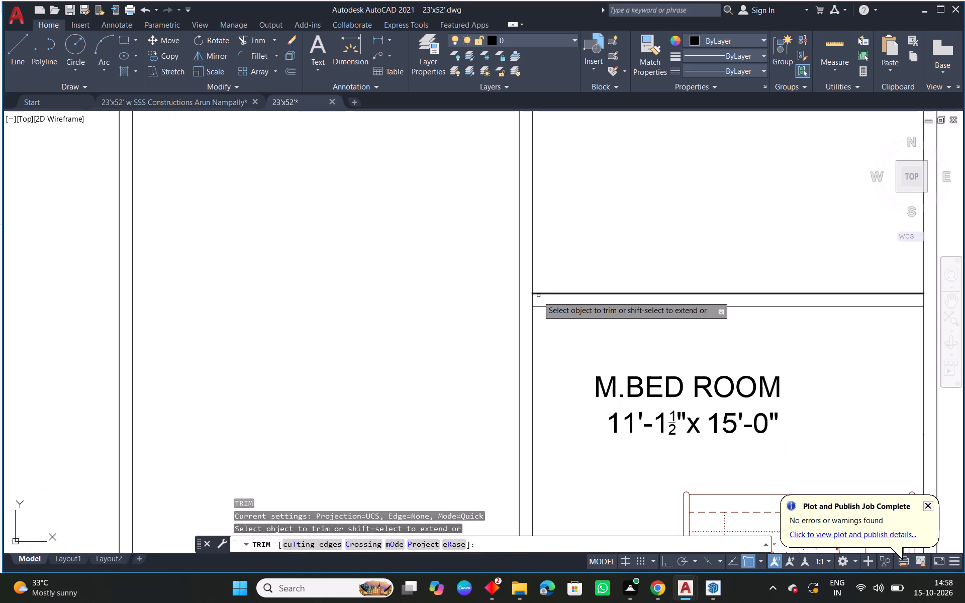
click(533, 300)
middle_drag(911, 360, 752, 365)
middle_drag(847, 335, 816, 334)
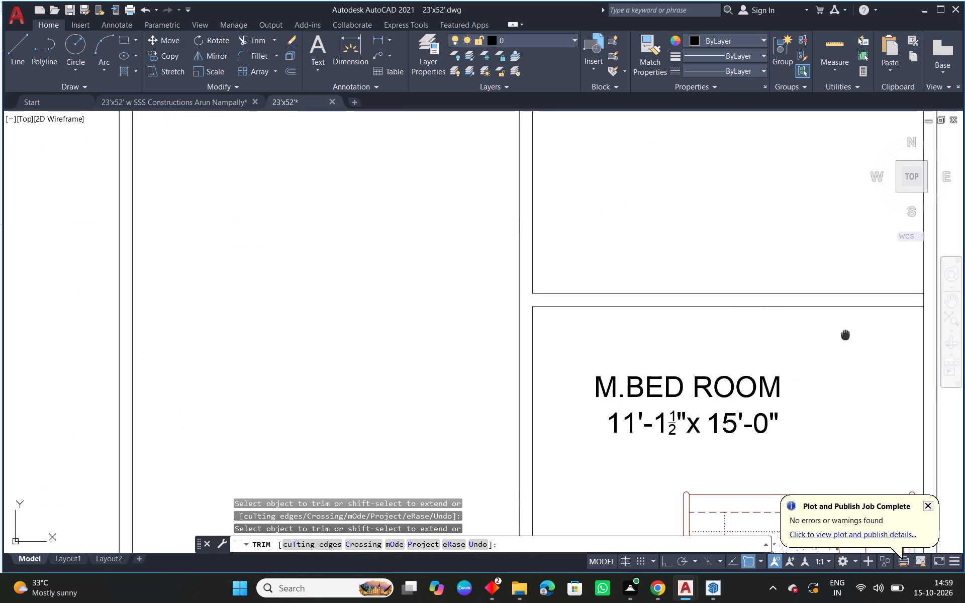
middle_drag(816, 334, 677, 331)
scroll(751, 305, up, 1)
click(754, 291)
right_click(754, 291)
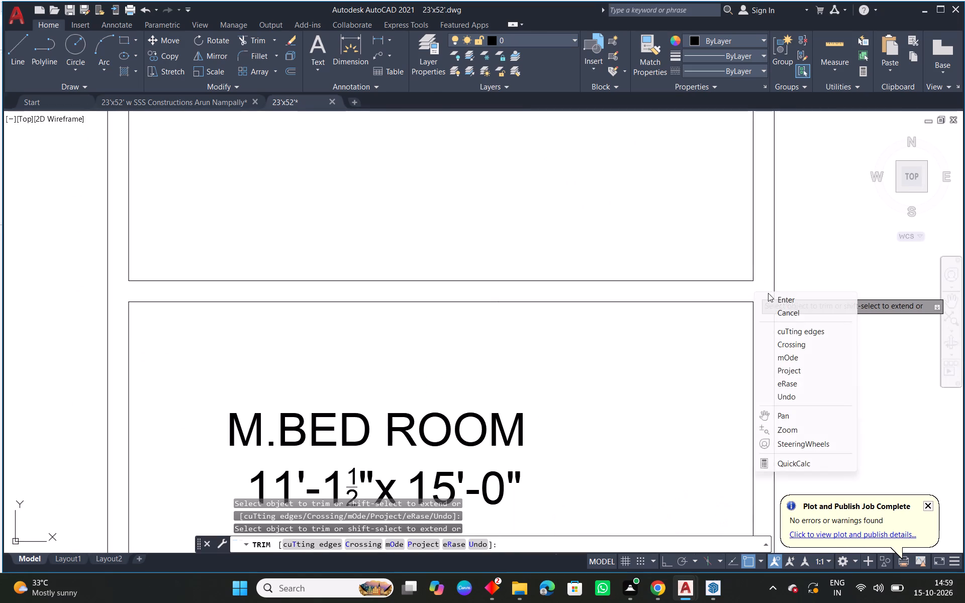
click(785, 299)
Move the M.BED ROOM label with its 11'-1½"x width text slightly down, just above the bed.
middle_drag(692, 383, 740, 211)
scroll(575, 291, down, 1)
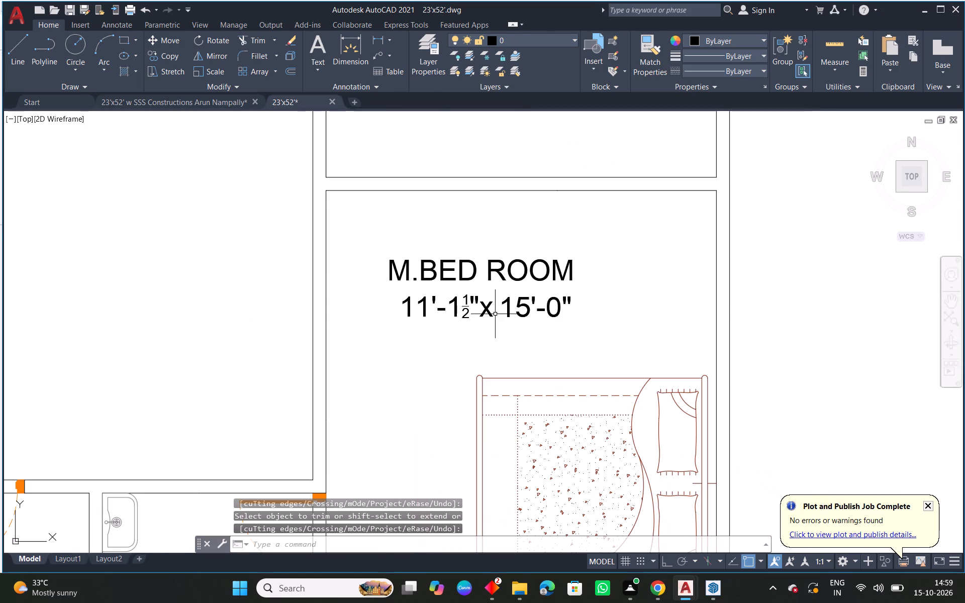
click(453, 304)
click(447, 319)
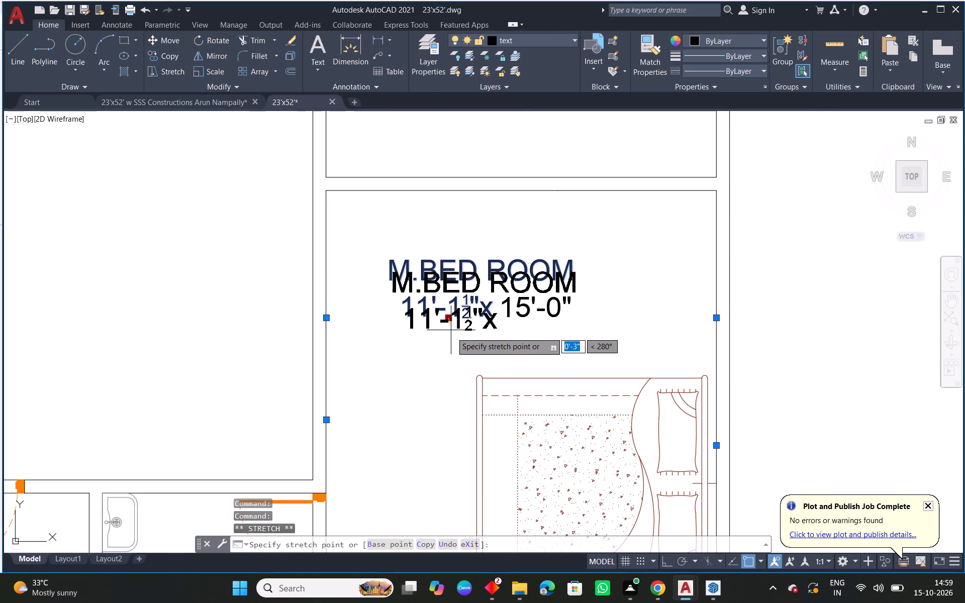
click(450, 358)
key(Escape)
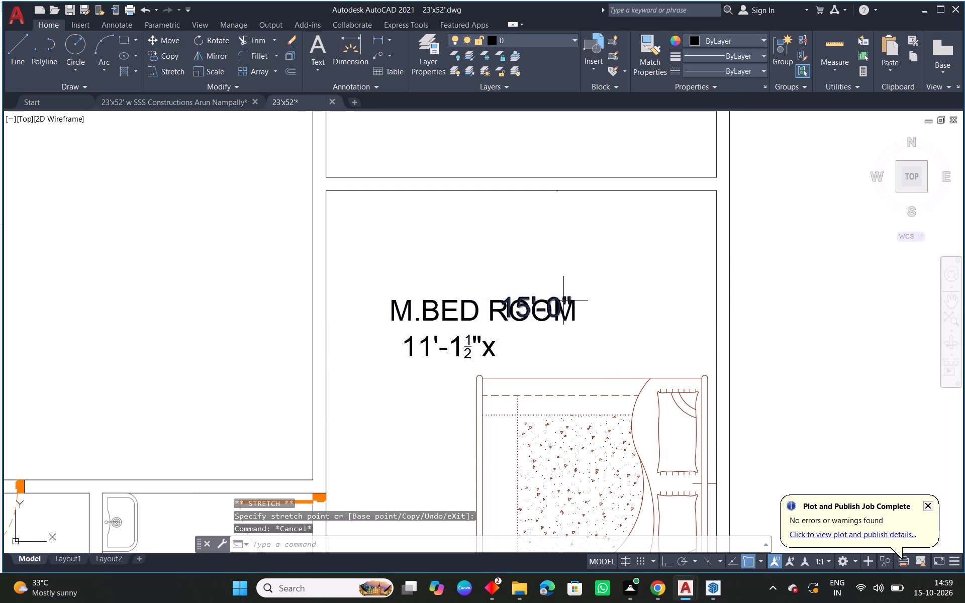
Move the 15'-0" text down about 1'-2" so it lines up with the 11'-1½"x text.
click(566, 297)
click(534, 307)
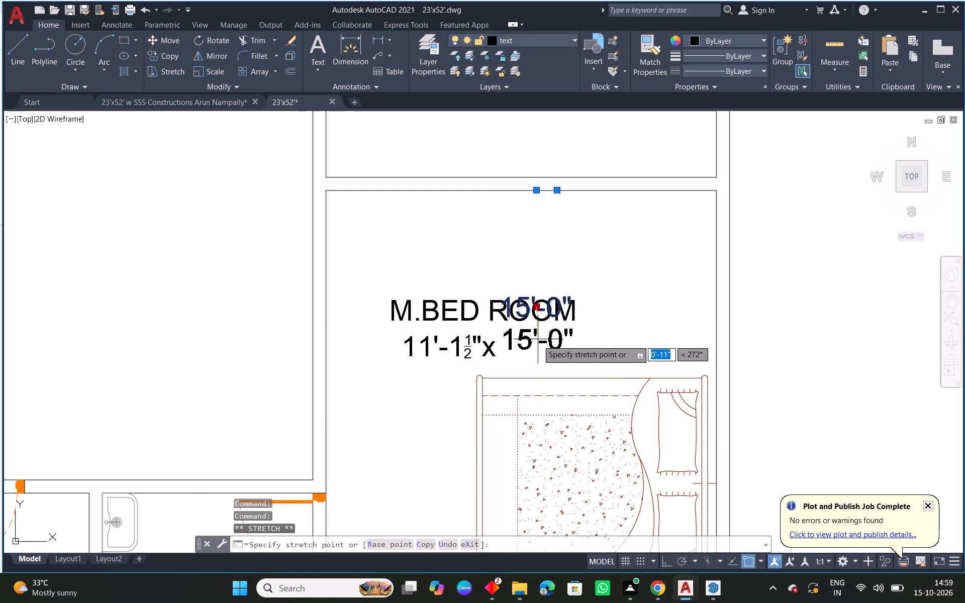
scroll(538, 349, up, 2)
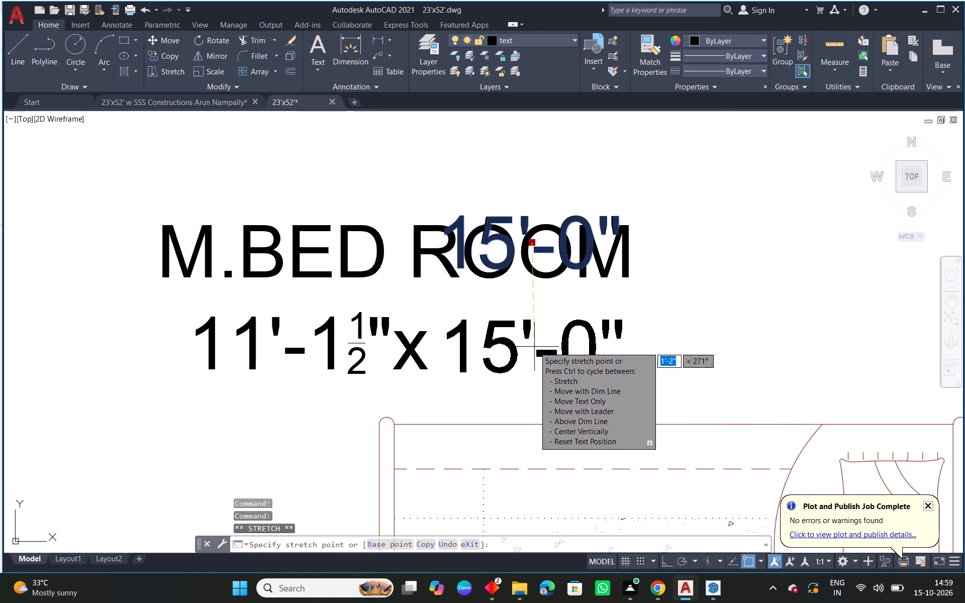
click(534, 347)
key(Escape)
scroll(631, 312, down, 3)
click(621, 321)
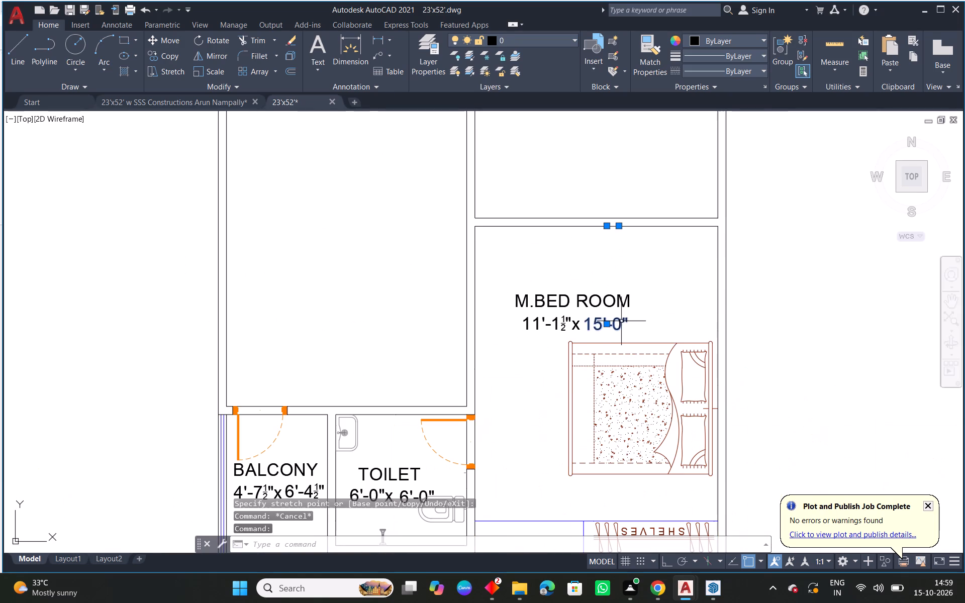
key(Escape)
Copy the master bedroom door from the green plan to the inner upper-left corner of the copy's empty bedroom.
scroll(617, 269, down, 3)
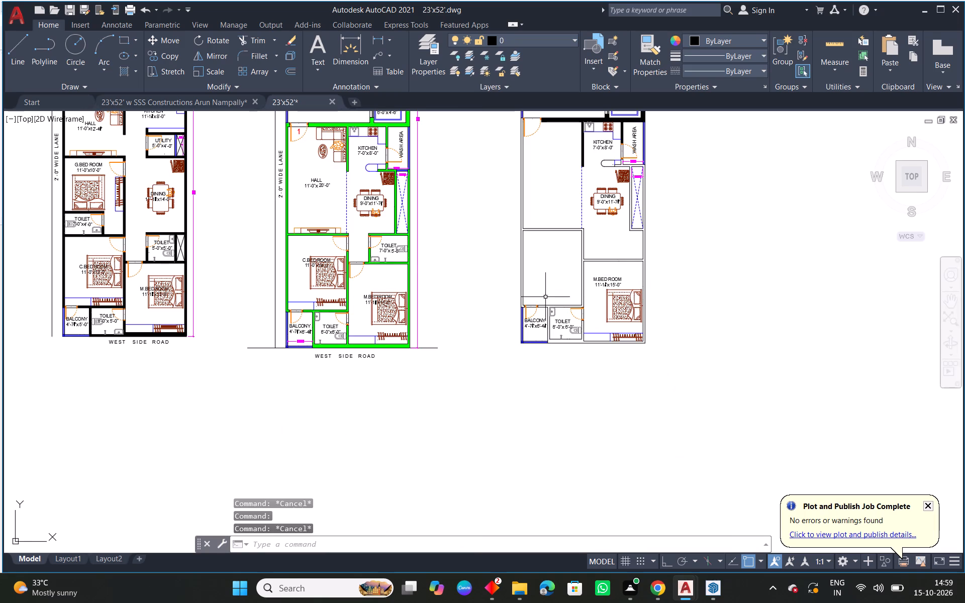
scroll(343, 260, up, 3)
click(405, 306)
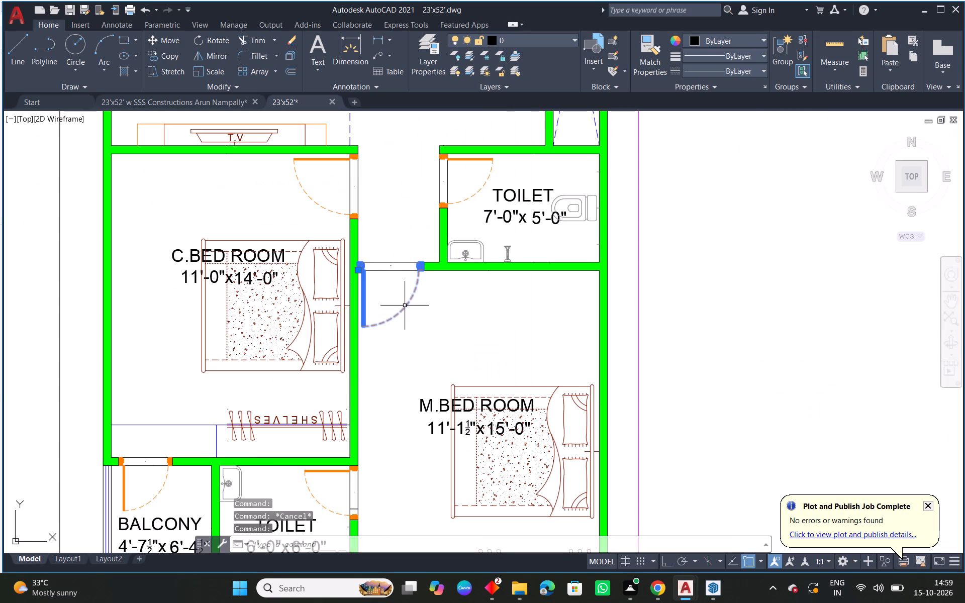
text(co)
key(space)
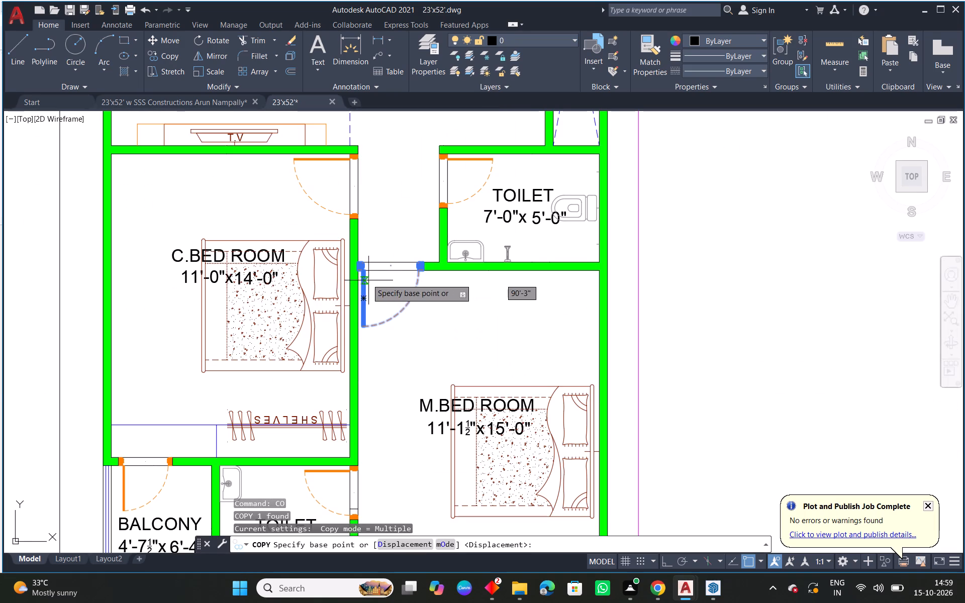
click(358, 272)
scroll(572, 348, down, 2)
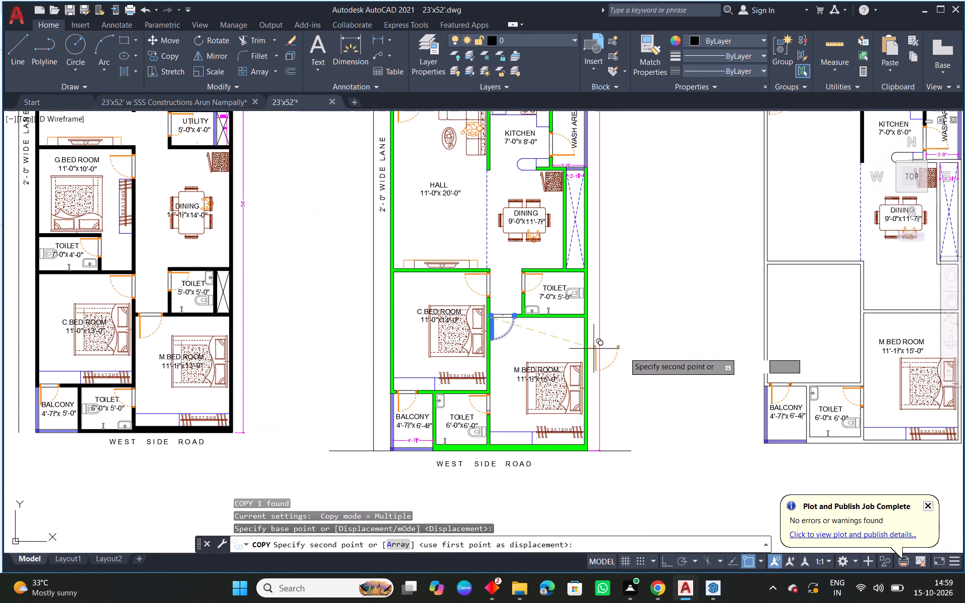
middle_drag(689, 315, 474, 312)
scroll(566, 271, up, 3)
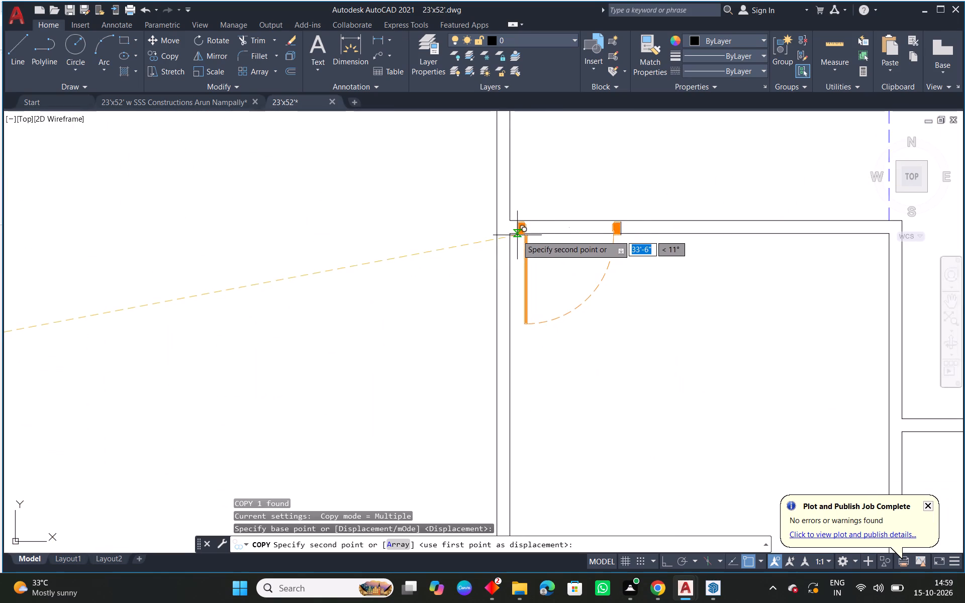
click(514, 234)
key(Escape)
Move the copied door into the master bedroom's top wall, with its hinge jamb at the wall's left end.
scroll(574, 265, down, 3)
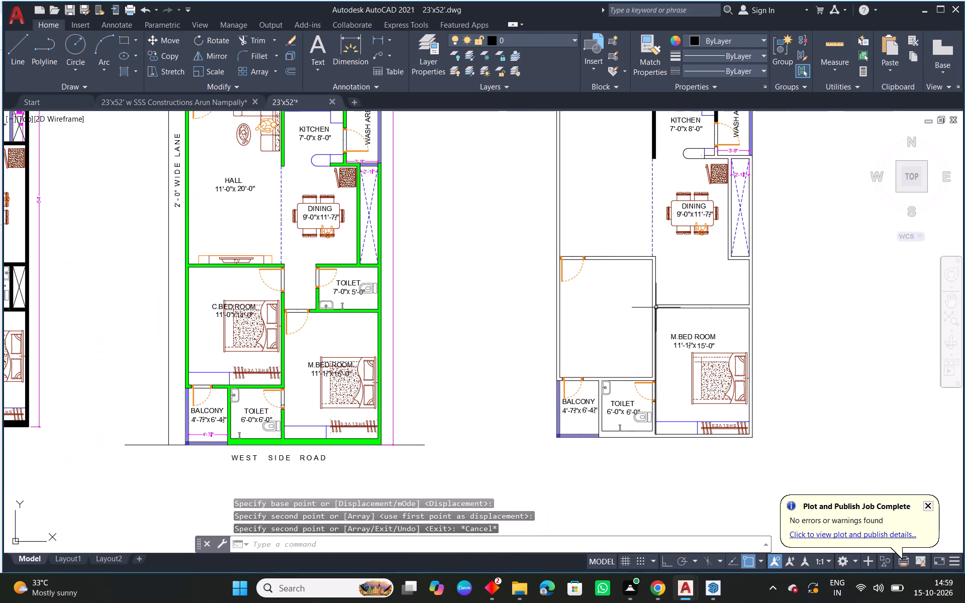
click(572, 277)
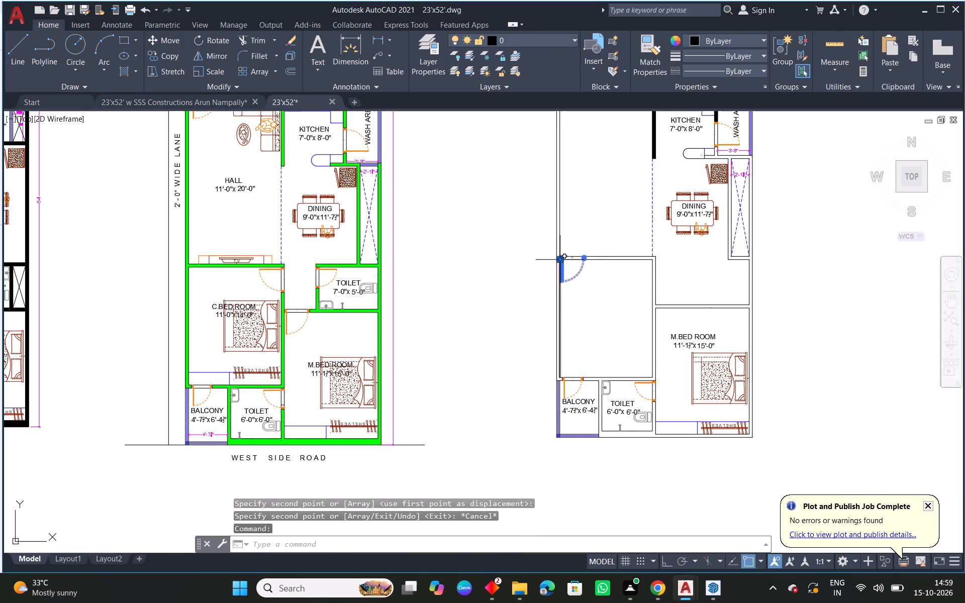
click(560, 261)
scroll(685, 311, up, 3)
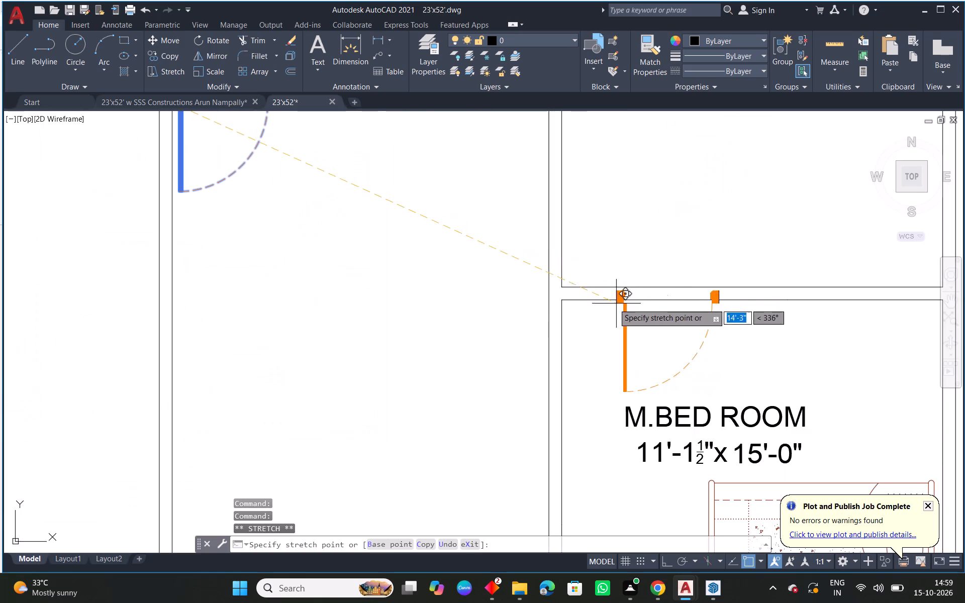
click(565, 298)
key(Escape)
Copy the master bedroom door about 5'-10" up and to the right, into the open space above the room.
scroll(597, 293, down, 1)
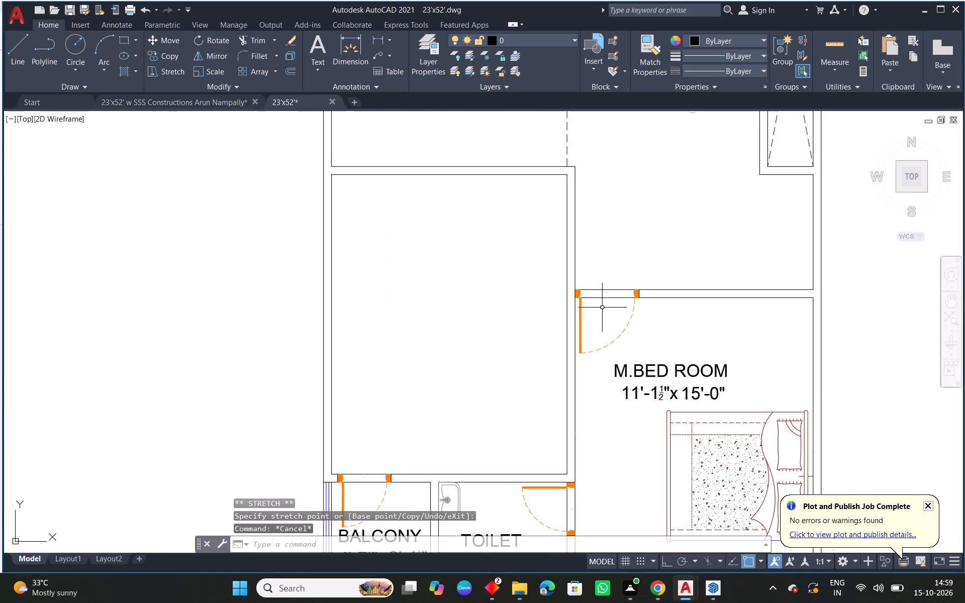
middle_drag(640, 321, 620, 351)
click(610, 353)
text(co)
key(space)
click(610, 353)
click(670, 241)
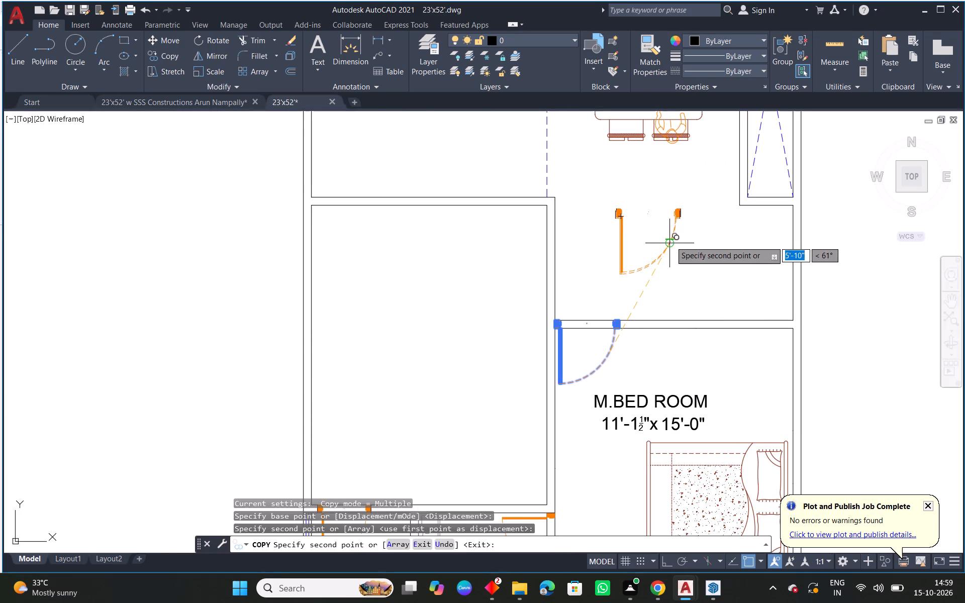
key(Escape)
Rotate the new door copy 90° about its free jamb.
click(672, 239)
text(ro)
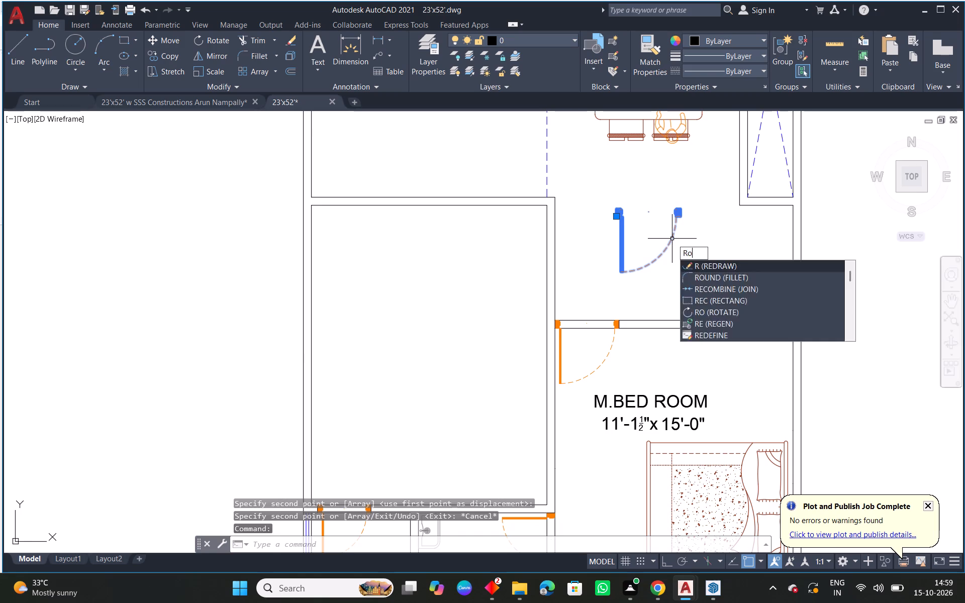
key(space)
click(682, 207)
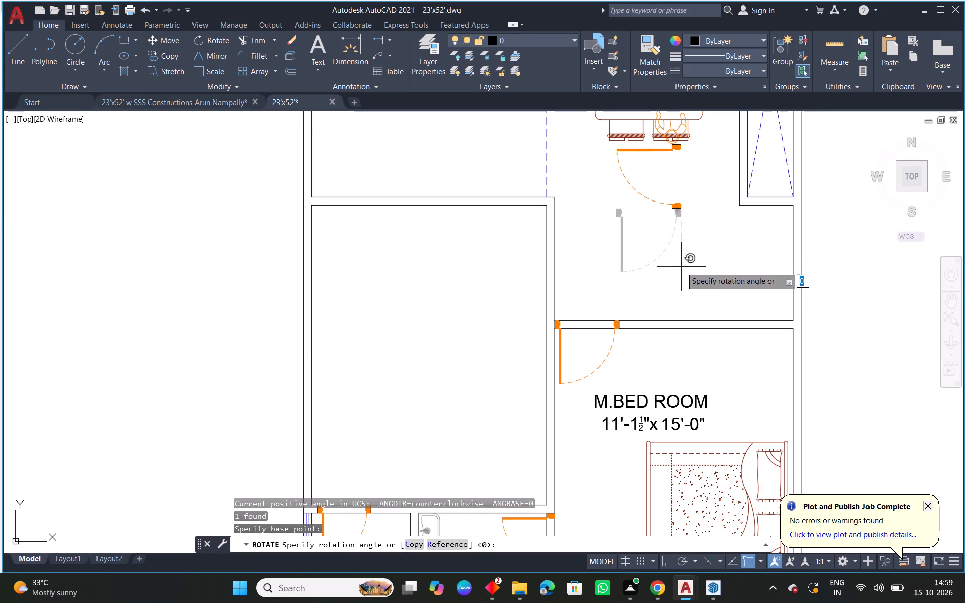
text(90)
key(Return)
Mirror the rotated door about a vertical line along its jamb, erasing the source, so it swings left.
click(692, 270)
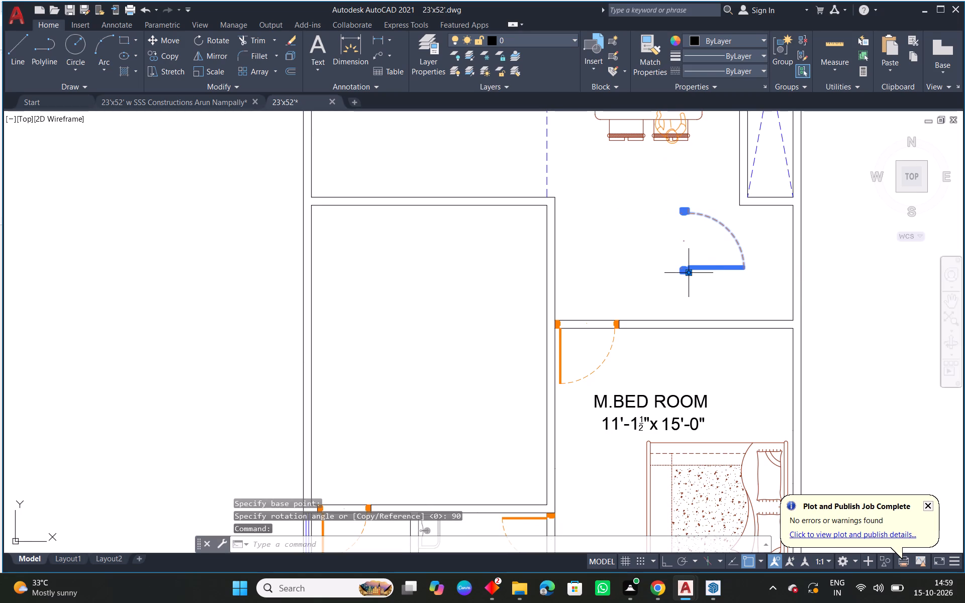
text(mi)
key(space)
scroll(690, 272, up, 6)
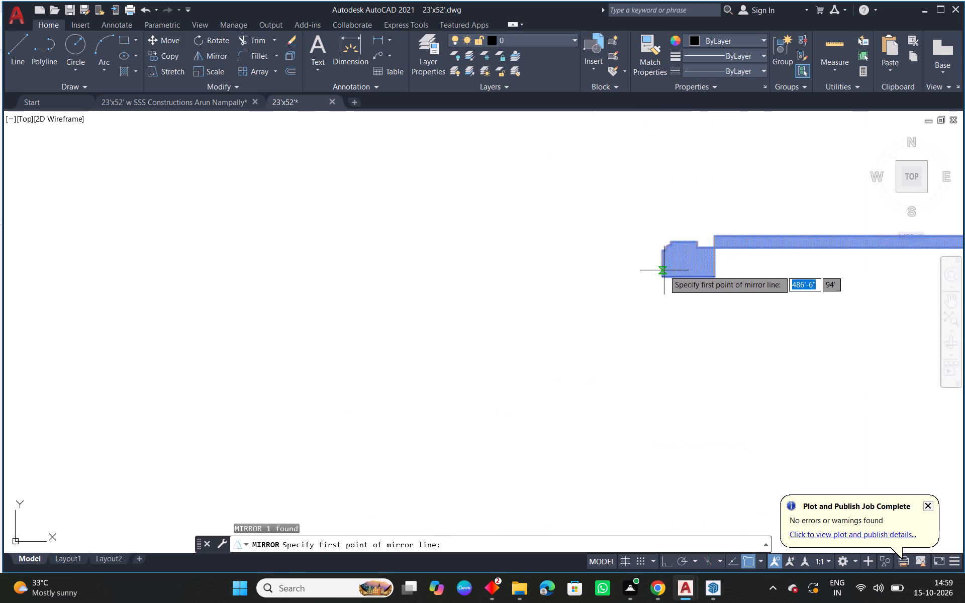
scroll(664, 270, up, 1)
click(662, 283)
click(660, 236)
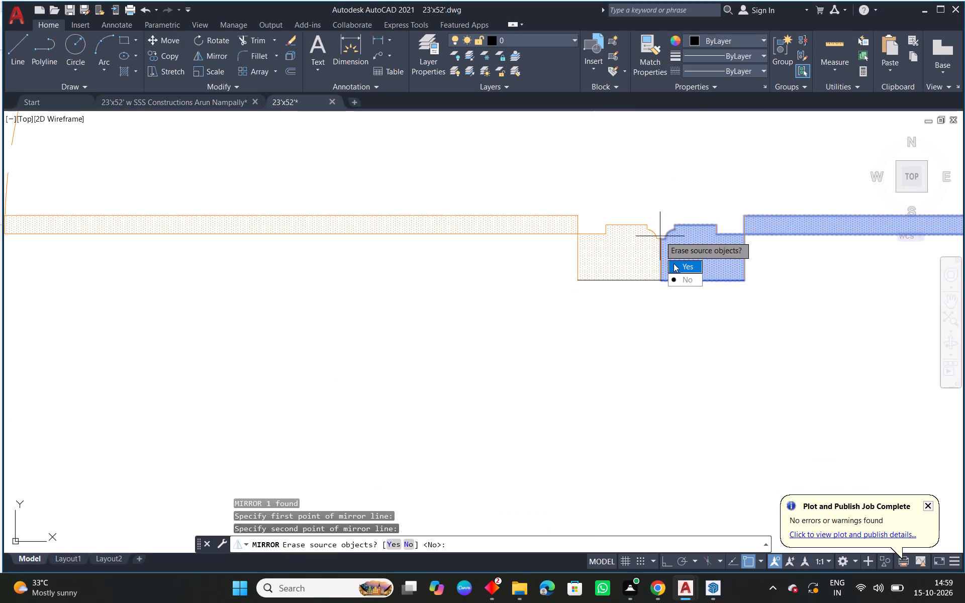
drag(677, 265, 660, 236)
Mirror the door about a horizontal line at its hinge jamb, erasing the source, so it swings downward.
scroll(642, 259, down, 4)
click(637, 261)
text(mi)
key(space)
scroll(652, 272, up, 2)
click(631, 260)
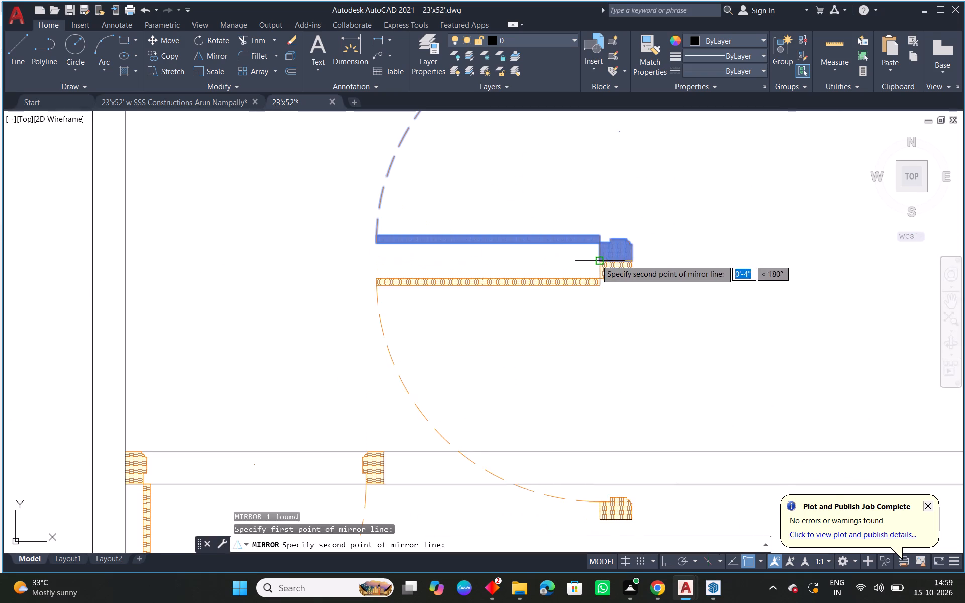
click(596, 260)
drag(615, 290, 596, 260)
Finish flipping the door copy downward and move it to the upper end of the side-wall opening in the empty bedroom beside the master bedroom.
scroll(596, 260, down, 1)
click(603, 263)
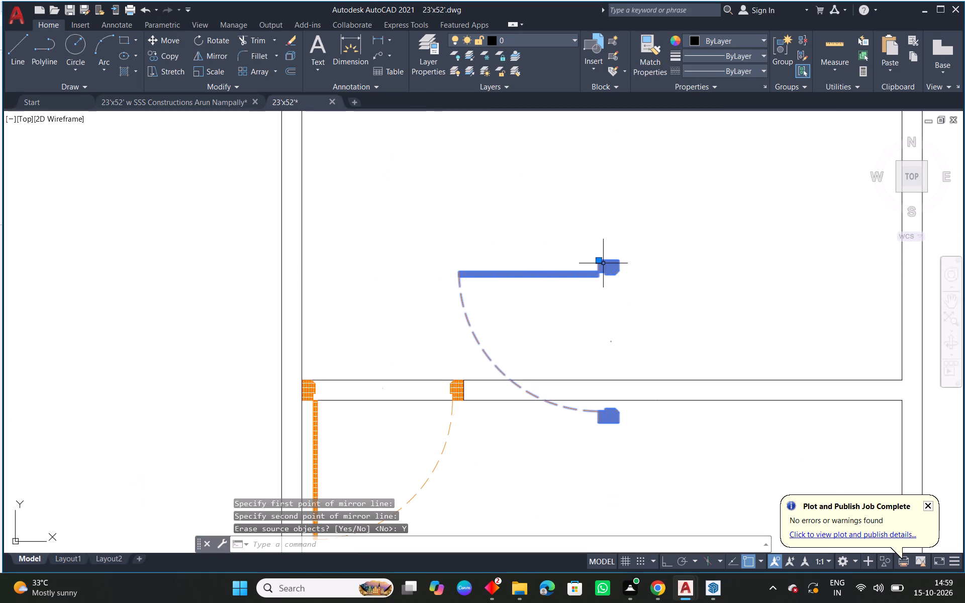
drag(599, 260, 595, 249)
middle_drag(501, 182, 648, 314)
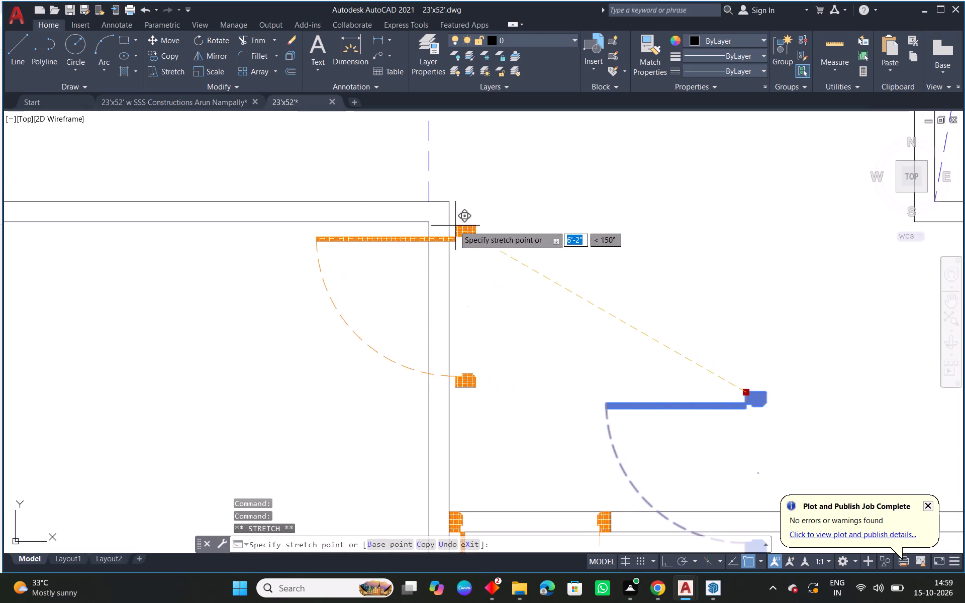
click(430, 222)
key(Escape)
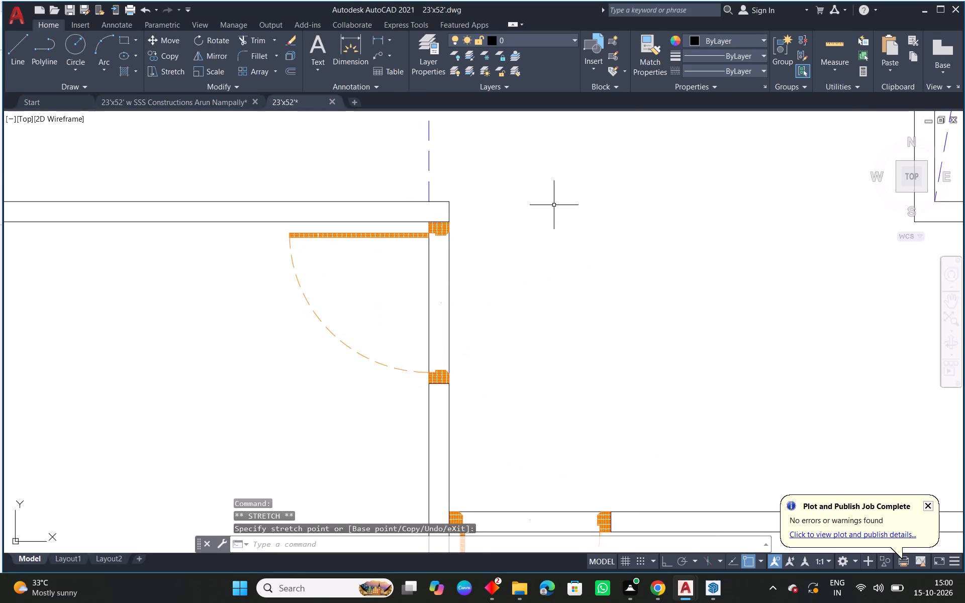
Copy the master bedroom's shelves and their two blue outline lines to the bottom wall of the empty bedroom above the balcony and toilet.
scroll(569, 212, down, 4)
middle_drag(512, 272, 576, 271)
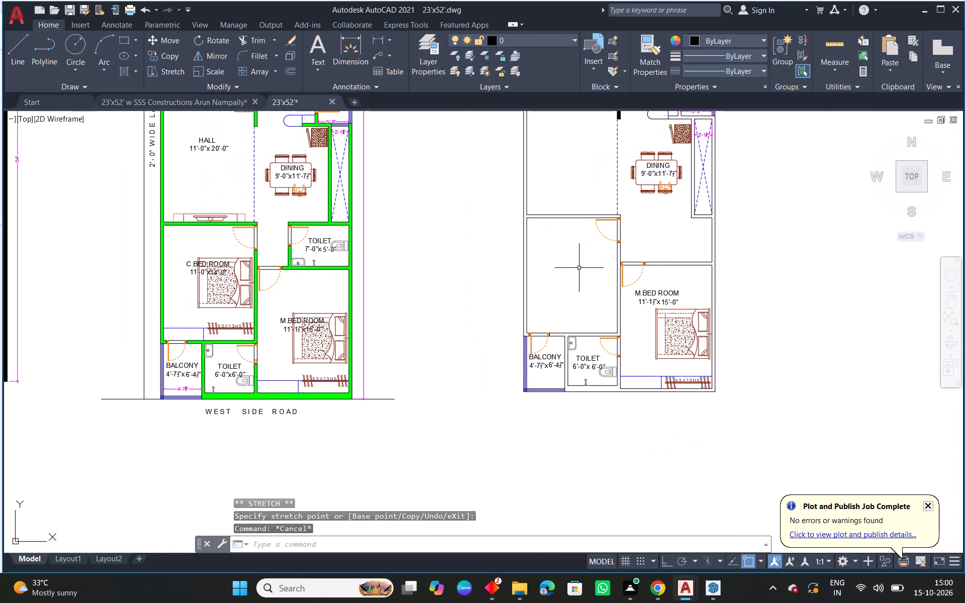
scroll(653, 381, up, 1)
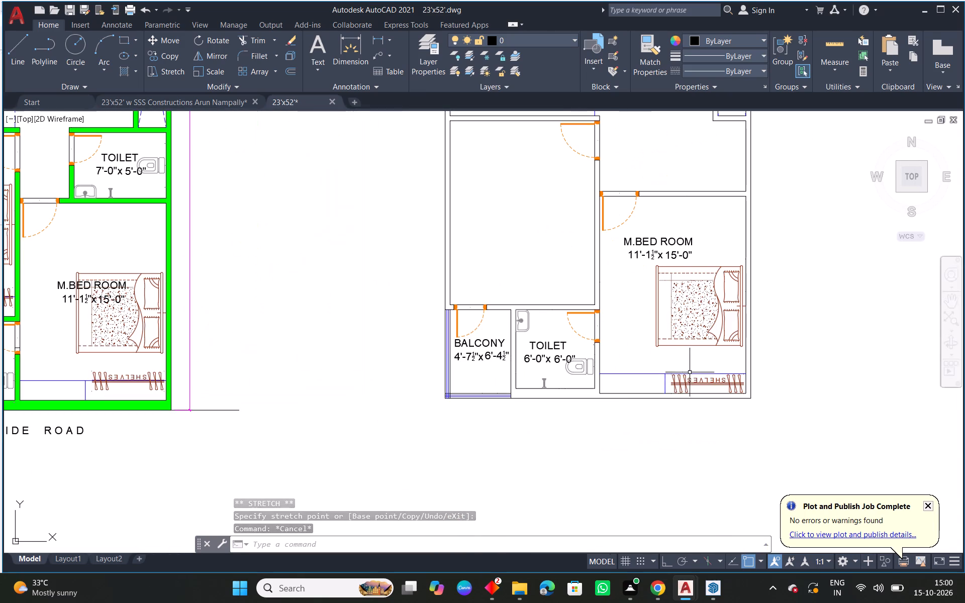
click(692, 369)
click(656, 380)
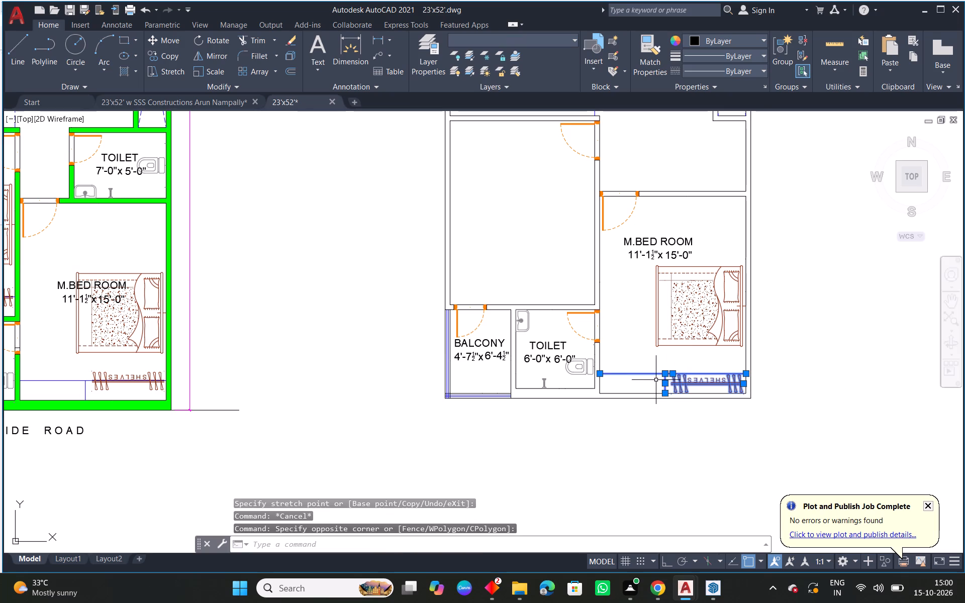
text(co)
key(space)
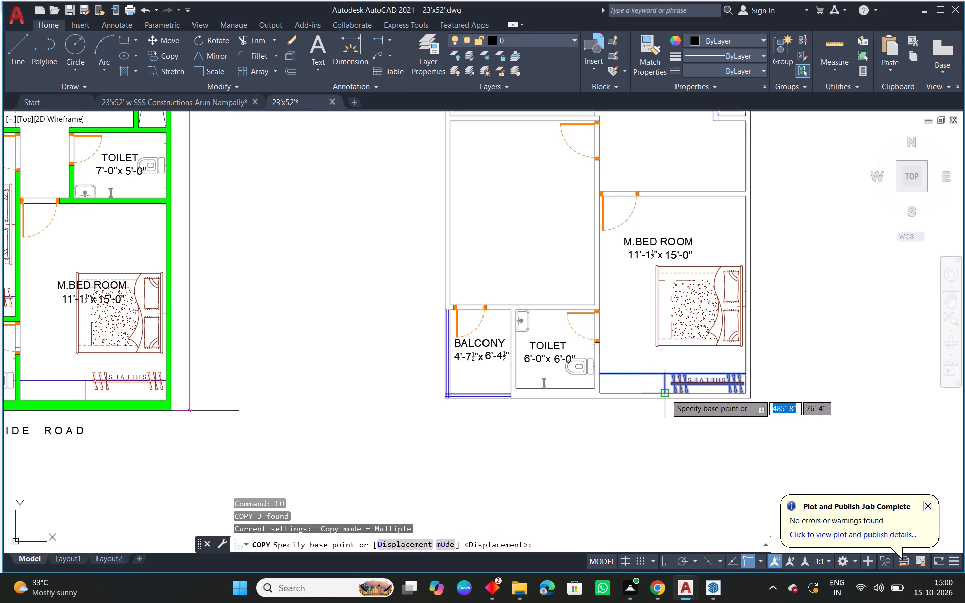
click(665, 394)
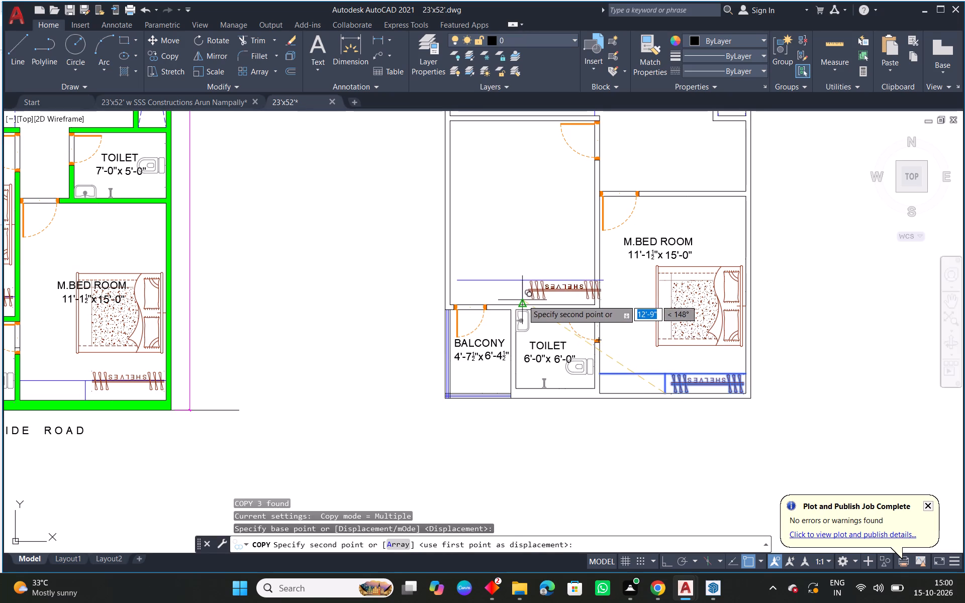
click(523, 300)
key(Escape)
Shift the copied shelves block left until it sits inside the bedroom, clear of the right wall.
scroll(526, 300, up, 3)
click(558, 281)
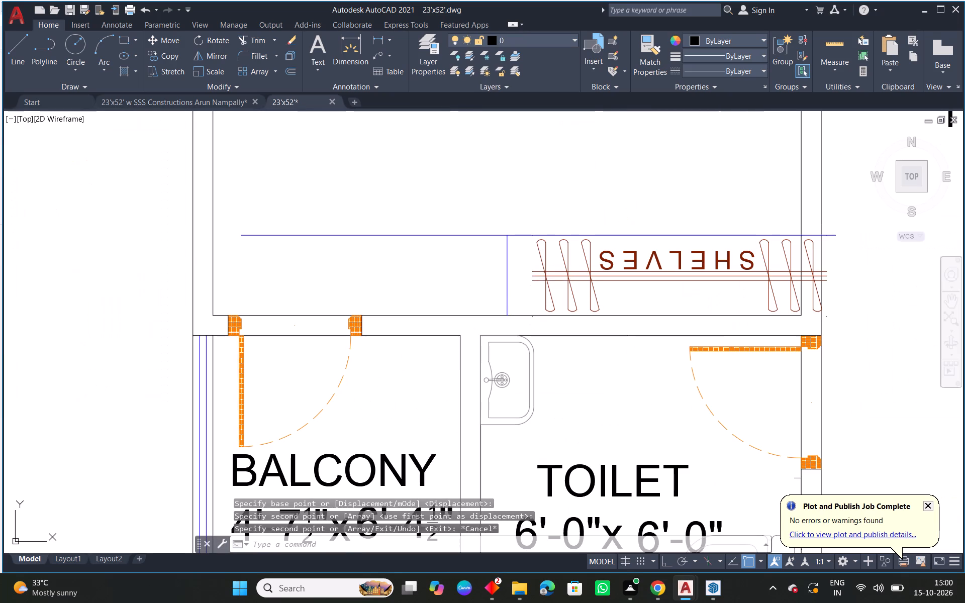
click(825, 274)
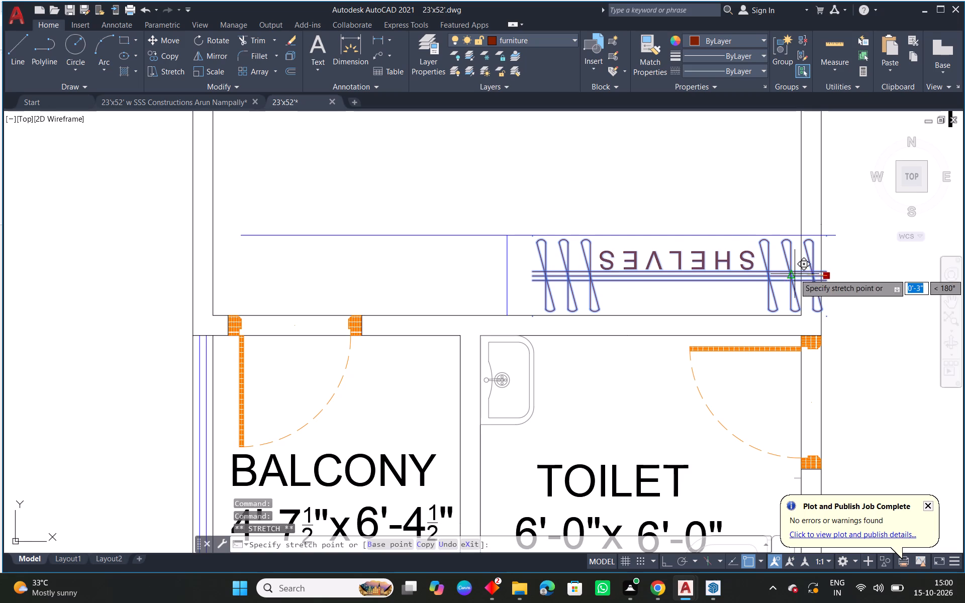
click(795, 274)
key(Escape)
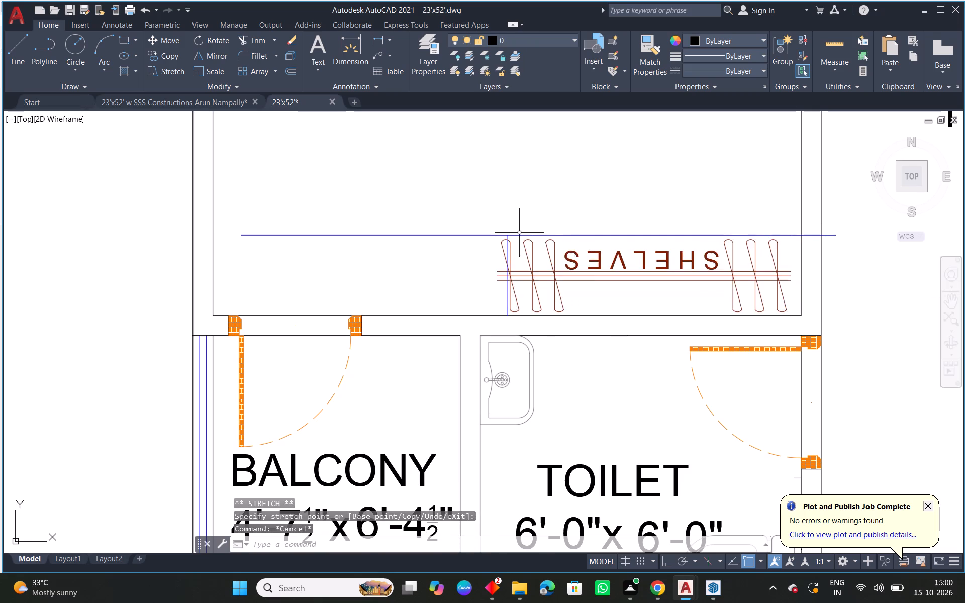
Move the copied wardrobe's blue front line and divider line slightly left, just past the left end of the shelves.
scroll(518, 233, up, 3)
click(499, 246)
click(475, 228)
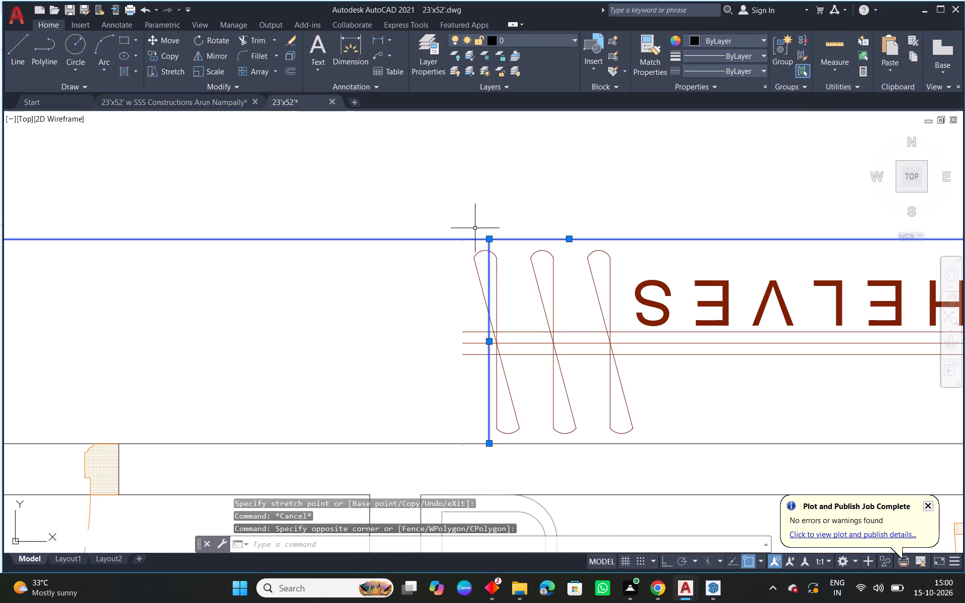
text(m)
key(space)
click(493, 236)
click(452, 232)
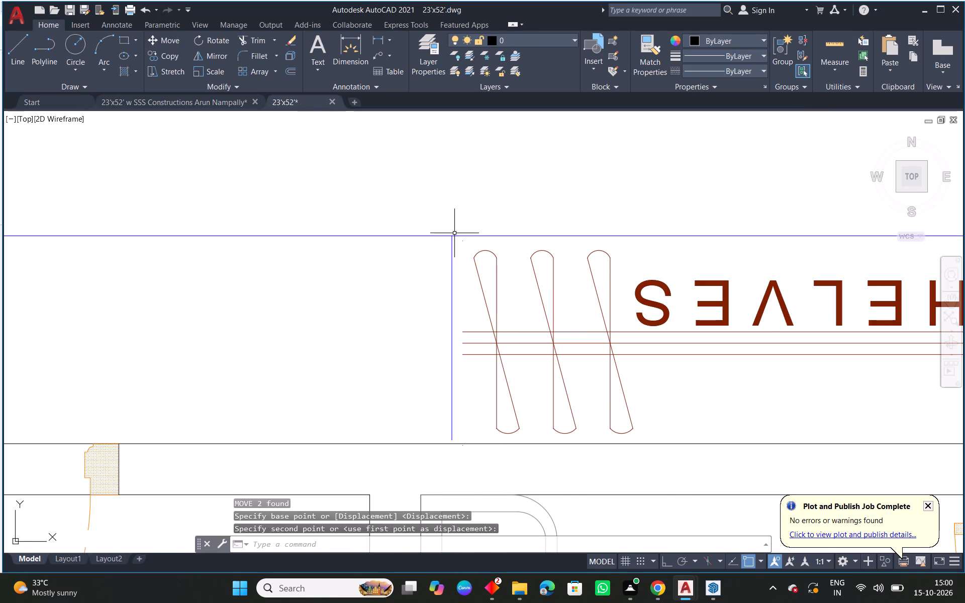
key(Escape)
Extend the wardrobe's vertical divider line down to the bedroom's bottom wall.
scroll(568, 271, down, 2)
middle_drag(646, 312, 556, 308)
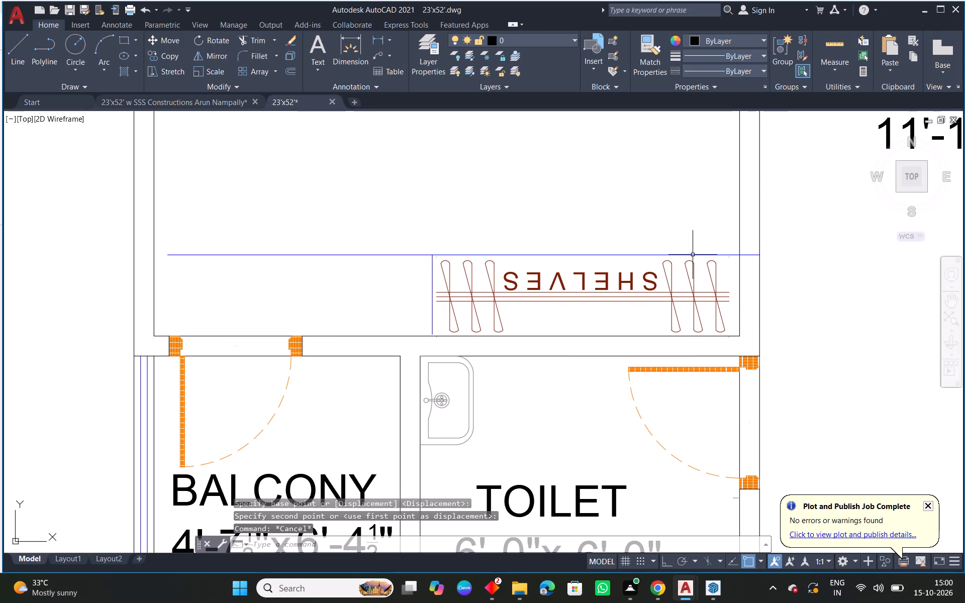
text(ex)
key(space)
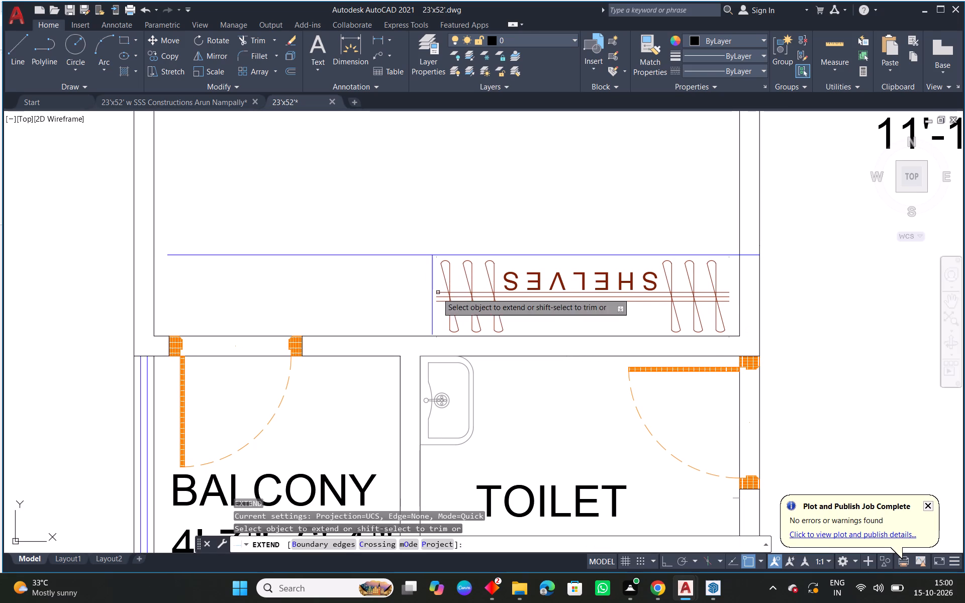
click(432, 303)
key(Escape)
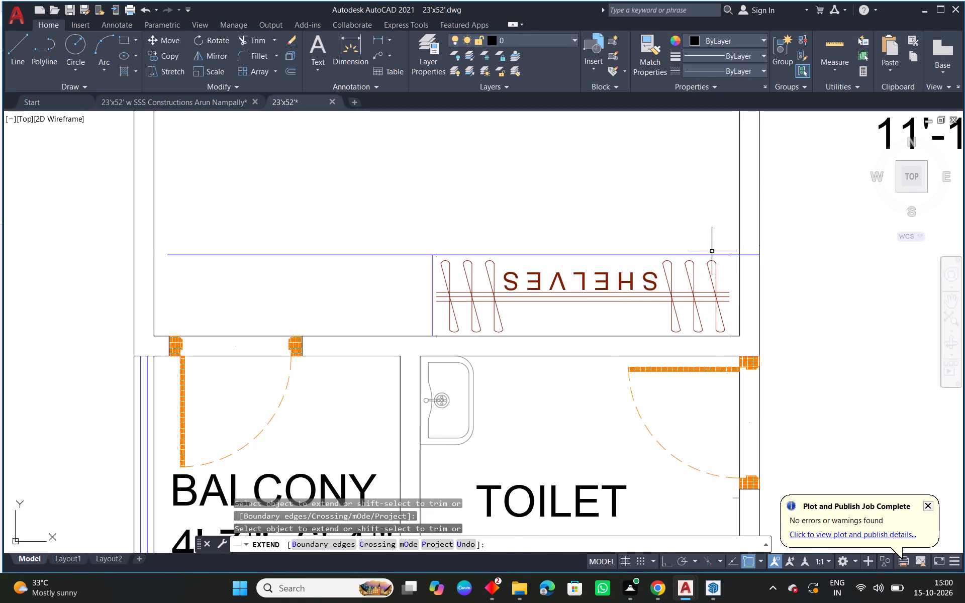
Trim the part of the wardrobe's front line that overruns into the bedroom's right wall.
scroll(736, 253, up, 1)
middle_drag(761, 263, 655, 268)
text(tr)
key(space)
key(space)
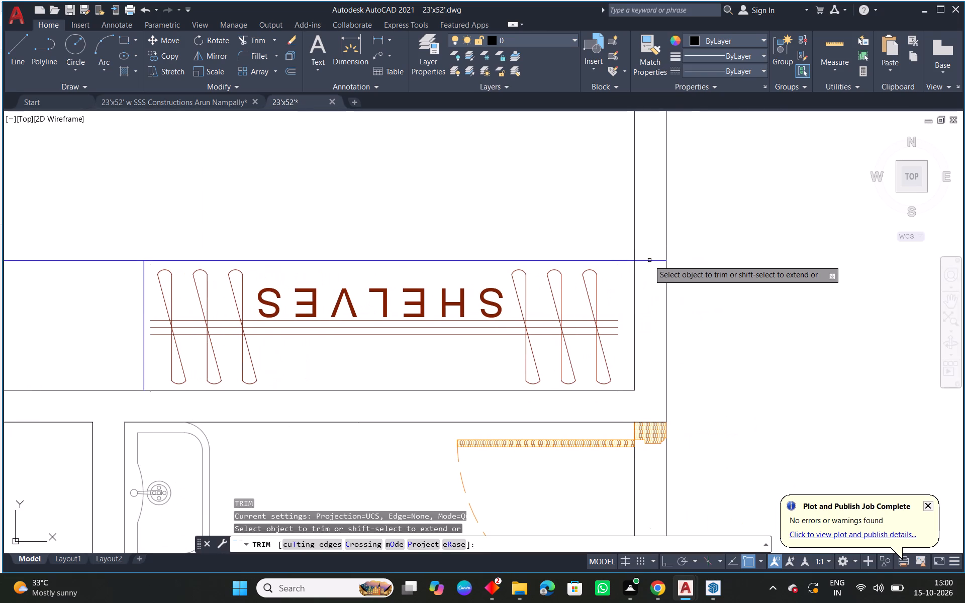
click(649, 260)
scroll(653, 277, down, 3)
key(Escape)
Extend the wardrobe's front line to the bedroom's left wall.
middle_drag(454, 303, 538, 301)
text(exx)
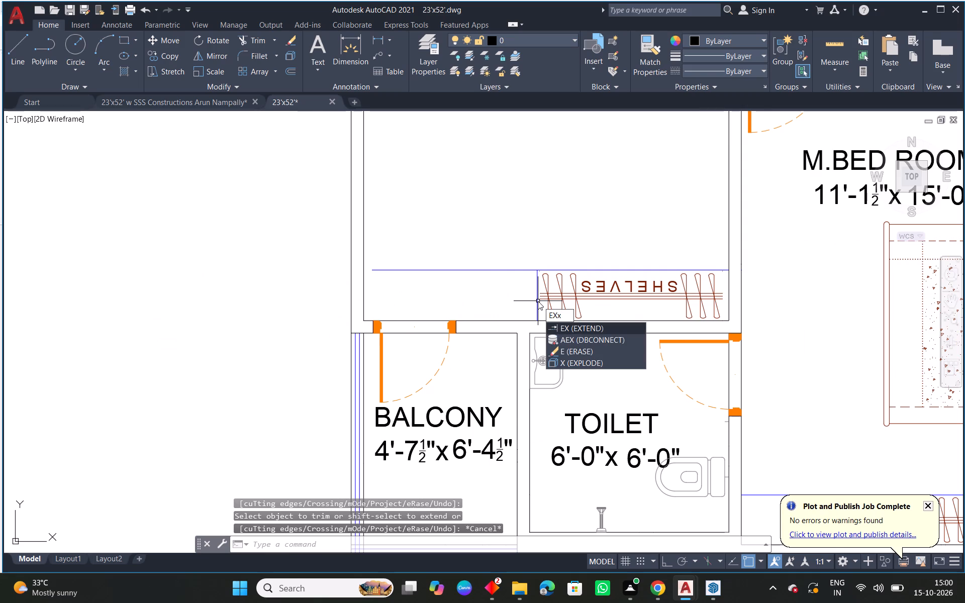
key(BackSpace)
key(space)
drag(458, 279, 455, 254)
key(Escape)
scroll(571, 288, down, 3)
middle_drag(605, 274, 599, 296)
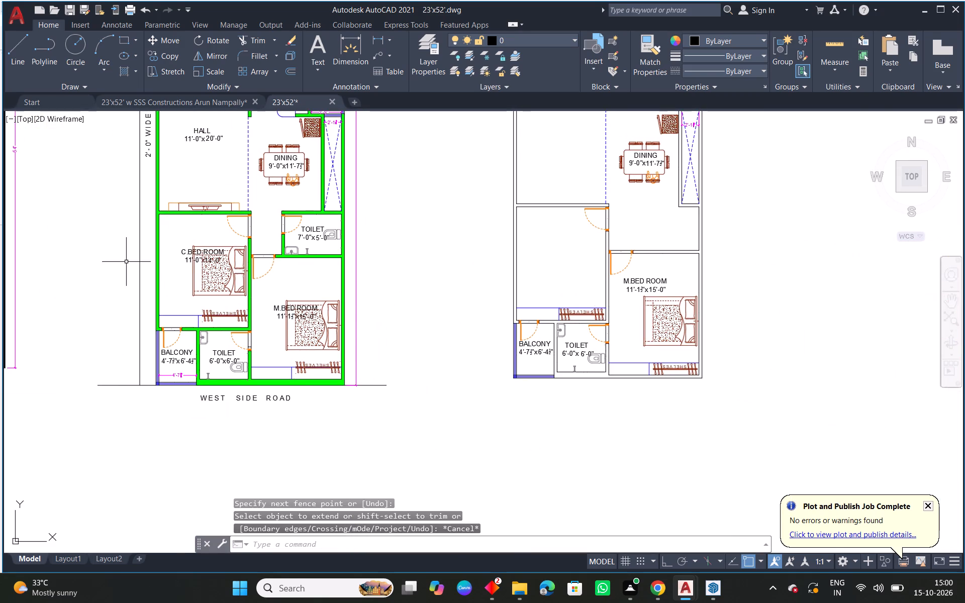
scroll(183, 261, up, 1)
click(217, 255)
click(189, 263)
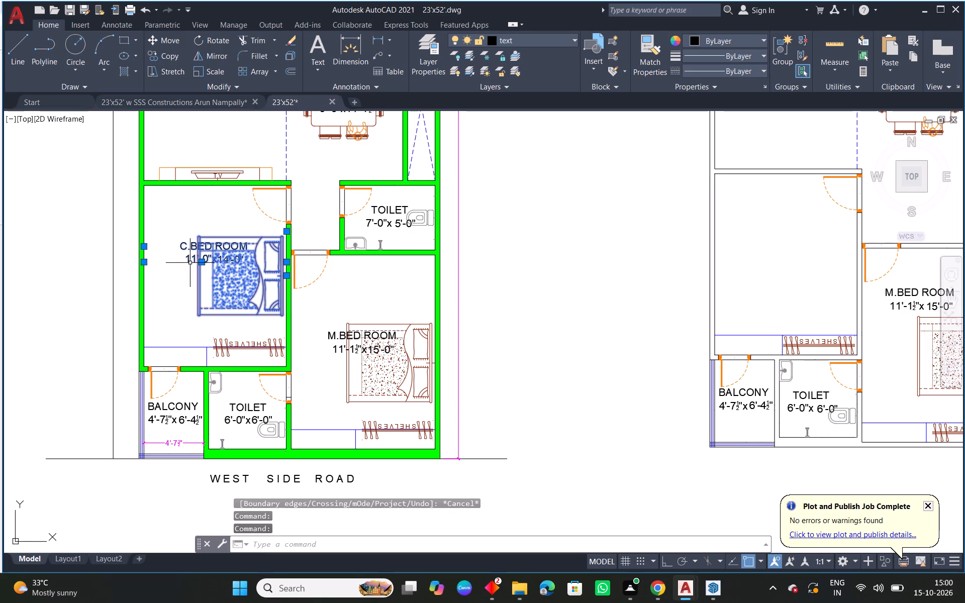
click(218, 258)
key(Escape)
Copy the C.BED ROOM label, its size dimensions and the bed from the green plan into the matching bedroom, against its right wall.
drag(251, 221, 241, 239)
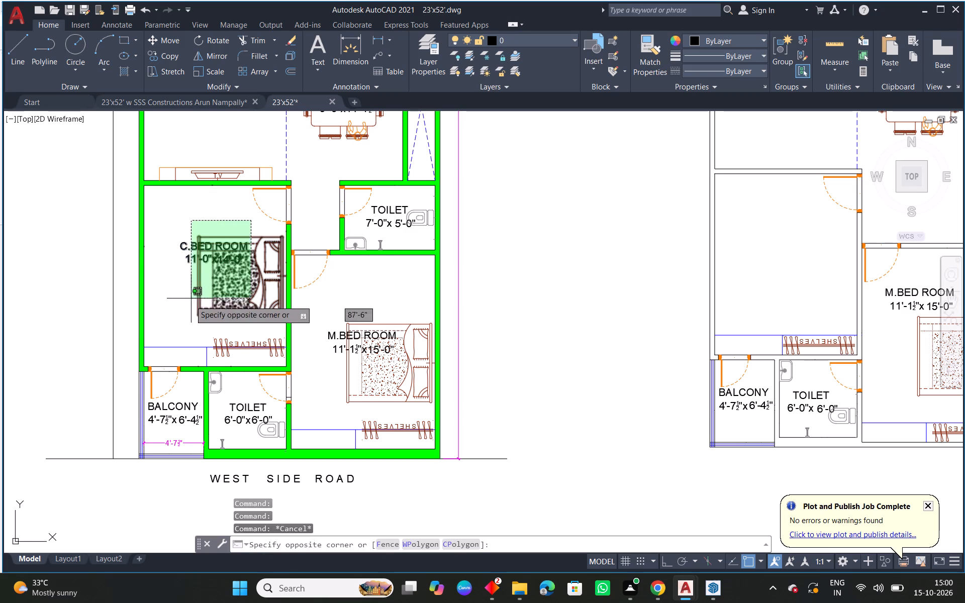
click(185, 312)
text(co)
key(space)
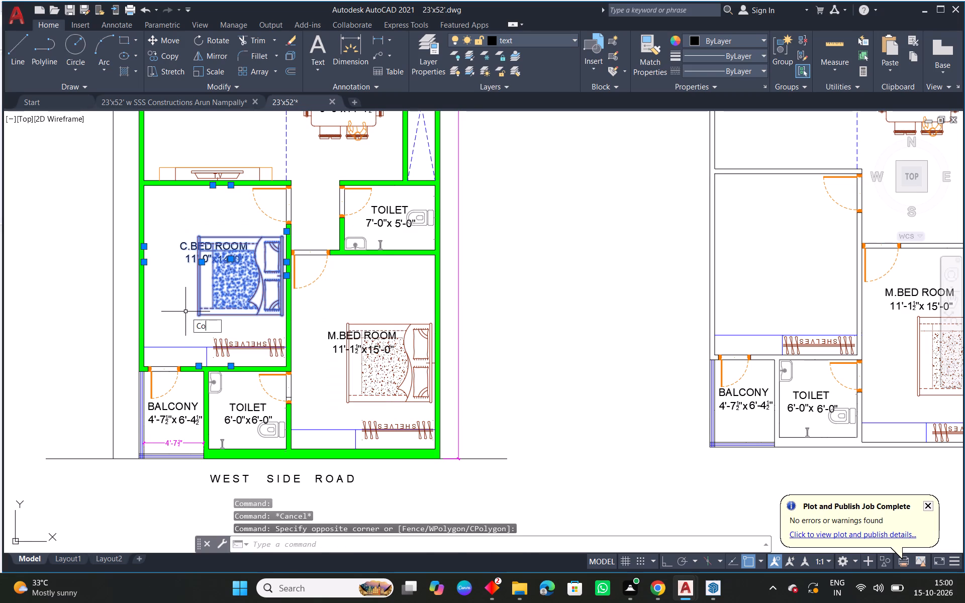
click(284, 276)
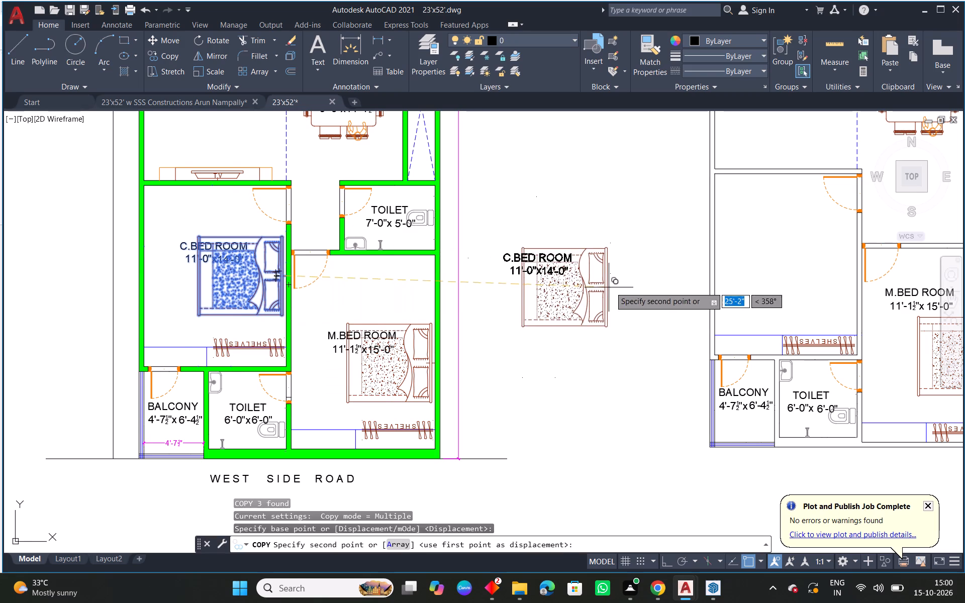
middle_drag(612, 286, 354, 270)
scroll(589, 253, up, 1)
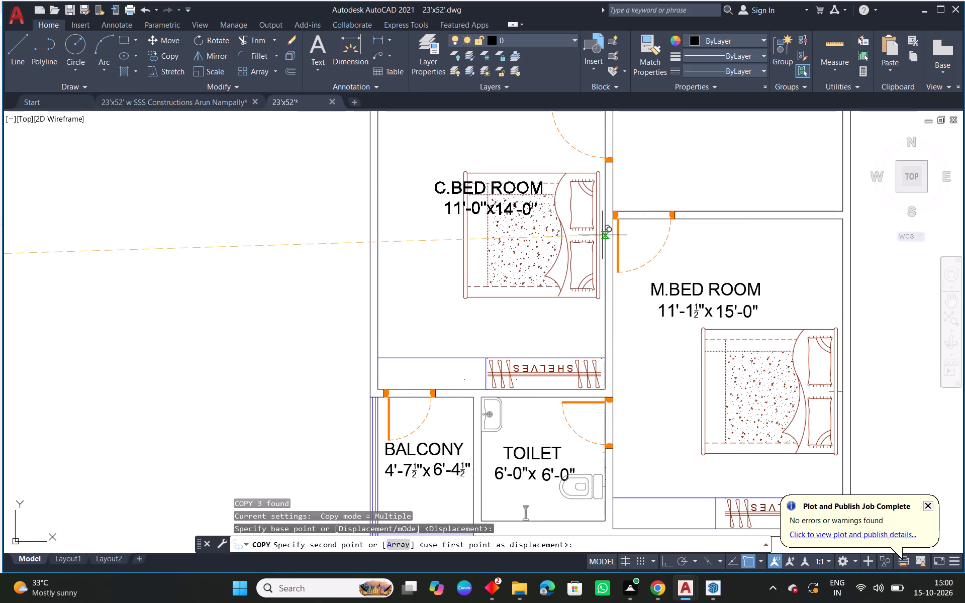
click(602, 235)
key(Escape)
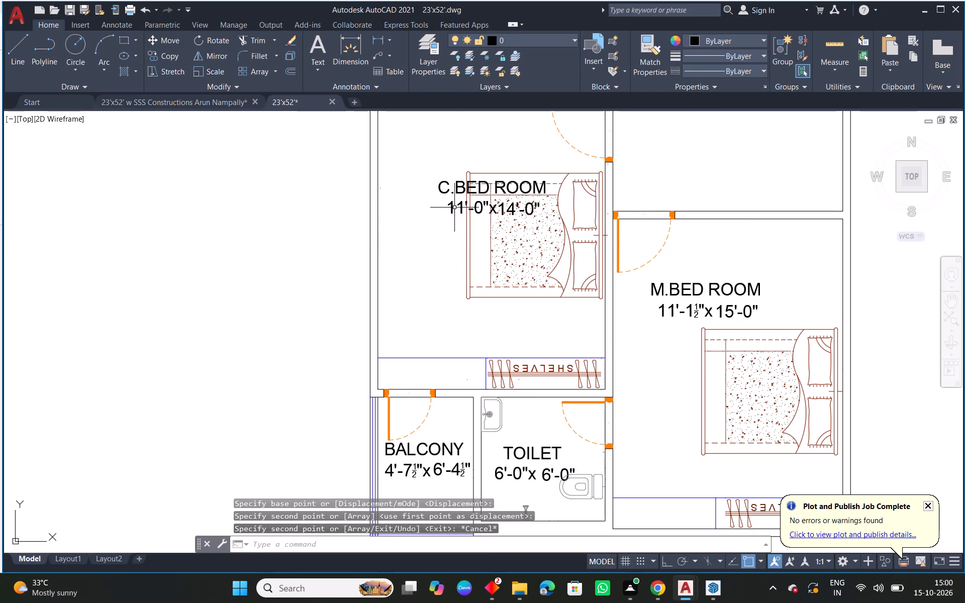
Stretch both ends of the C.BED ROOM width dimension to the inner faces of the left and right walls.
click(453, 208)
scroll(383, 189, up, 2)
click(373, 186)
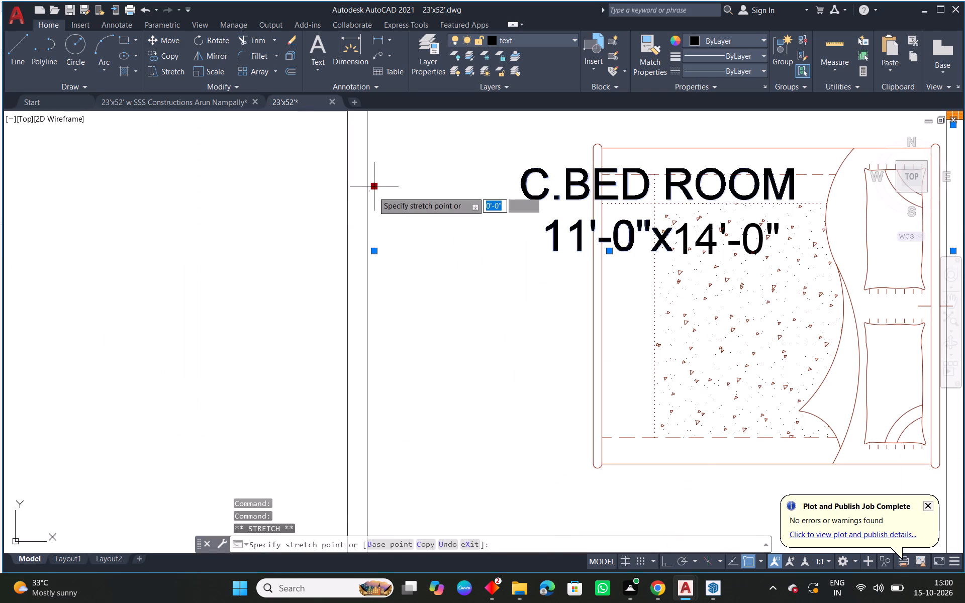
click(368, 215)
scroll(429, 258, down, 1)
middle_drag(486, 278, 354, 278)
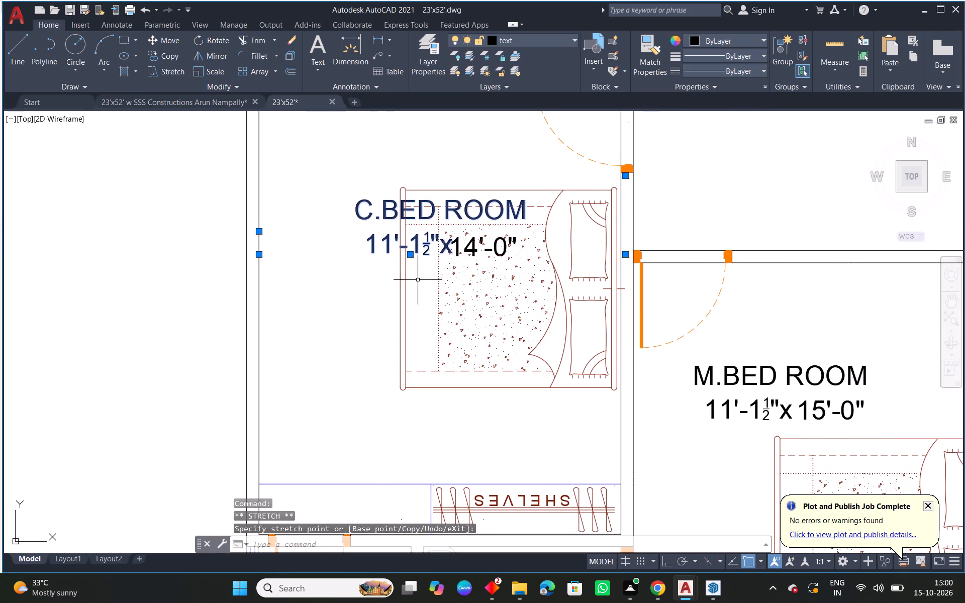
scroll(630, 180, up, 2)
click(618, 174)
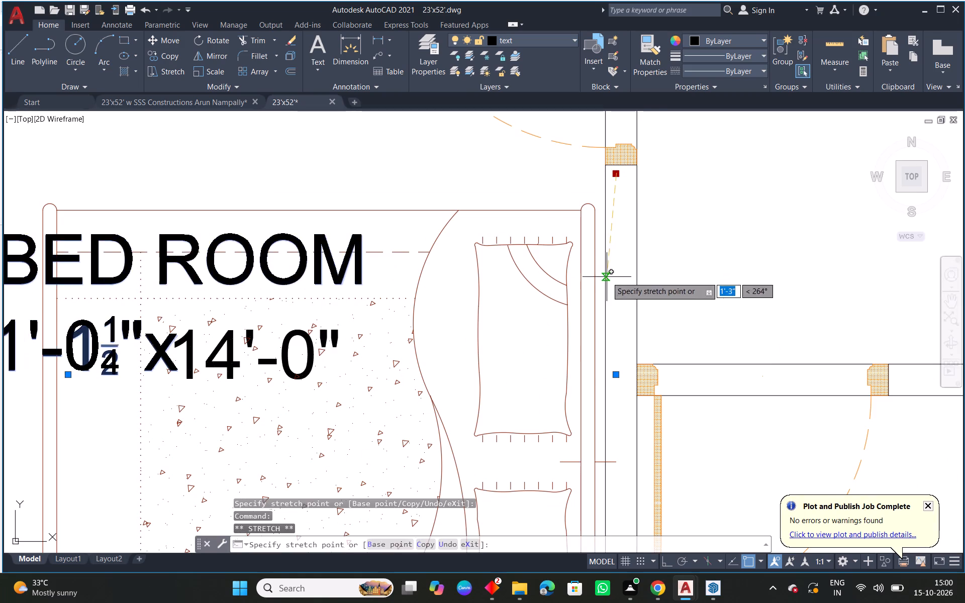
click(607, 277)
scroll(618, 327, down, 2)
key(Escape)
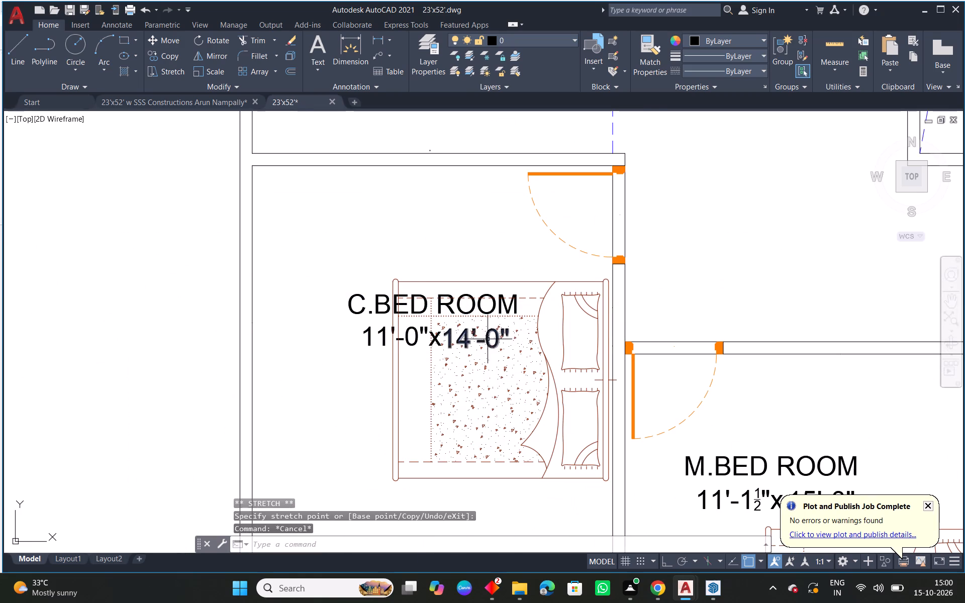
Stretch both ends of the C.BED ROOM length dimension to the inner faces of the top and bottom walls.
click(488, 339)
click(427, 149)
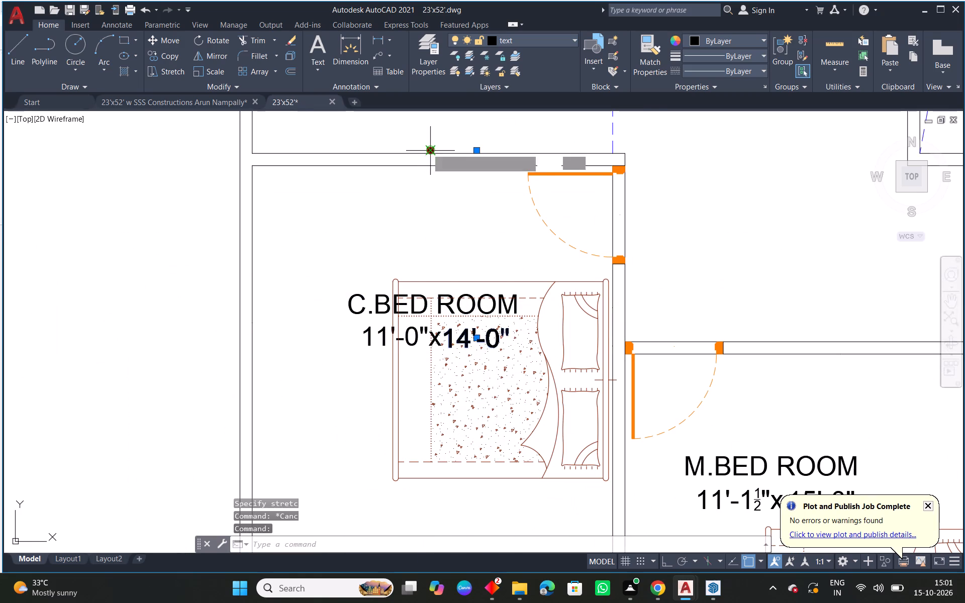
click(438, 165)
scroll(466, 190, down, 1)
middle_drag(515, 311, 522, 246)
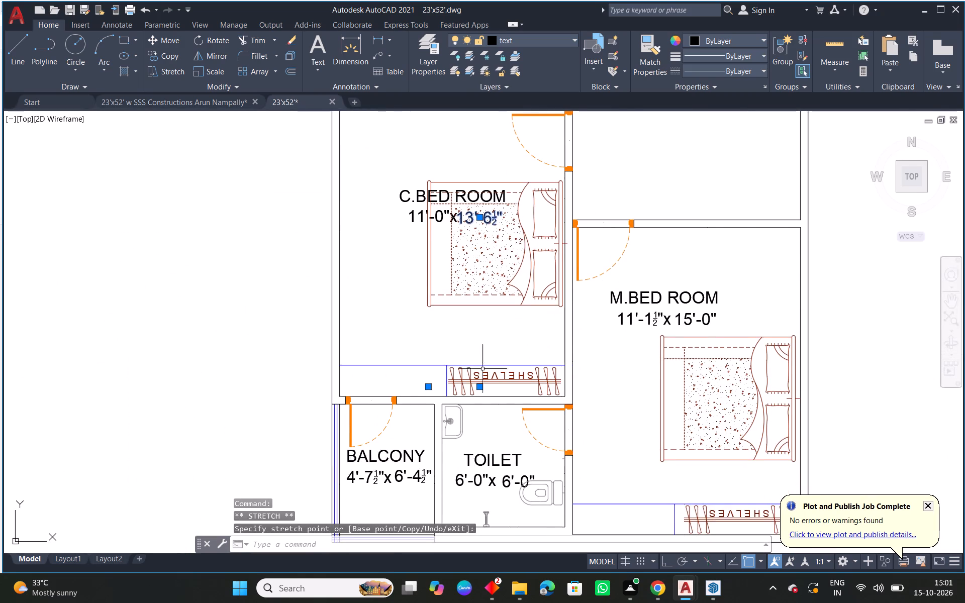
scroll(477, 400, up, 1)
click(399, 381)
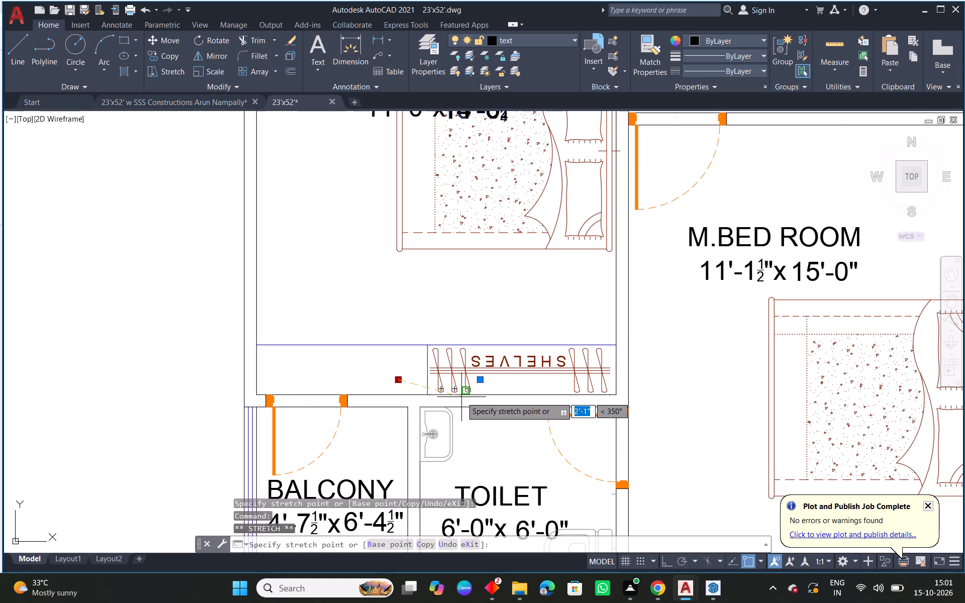
click(461, 397)
scroll(480, 400, up, 3)
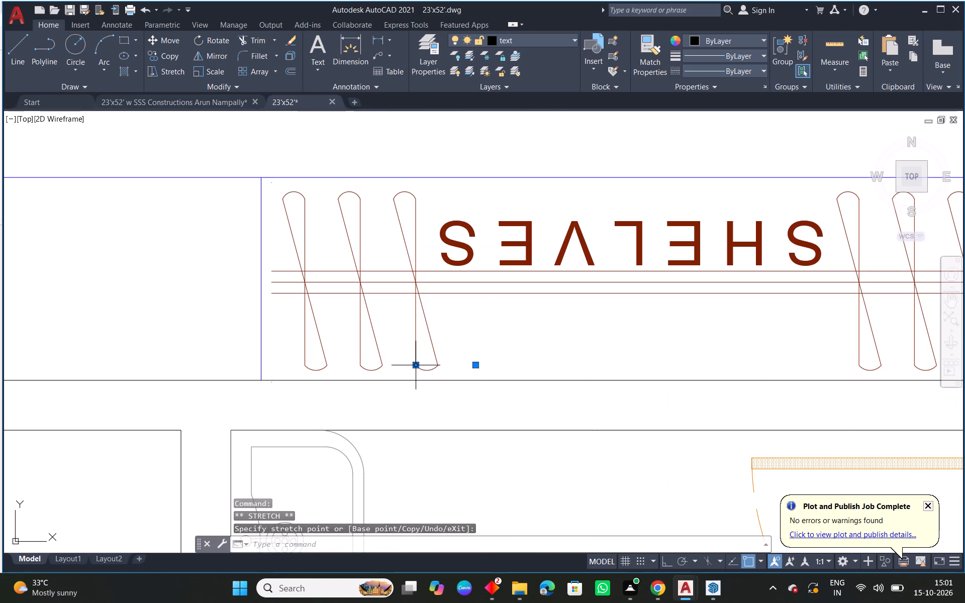
click(417, 366)
click(440, 383)
scroll(489, 384, down, 3)
middle_drag(508, 297, 508, 297)
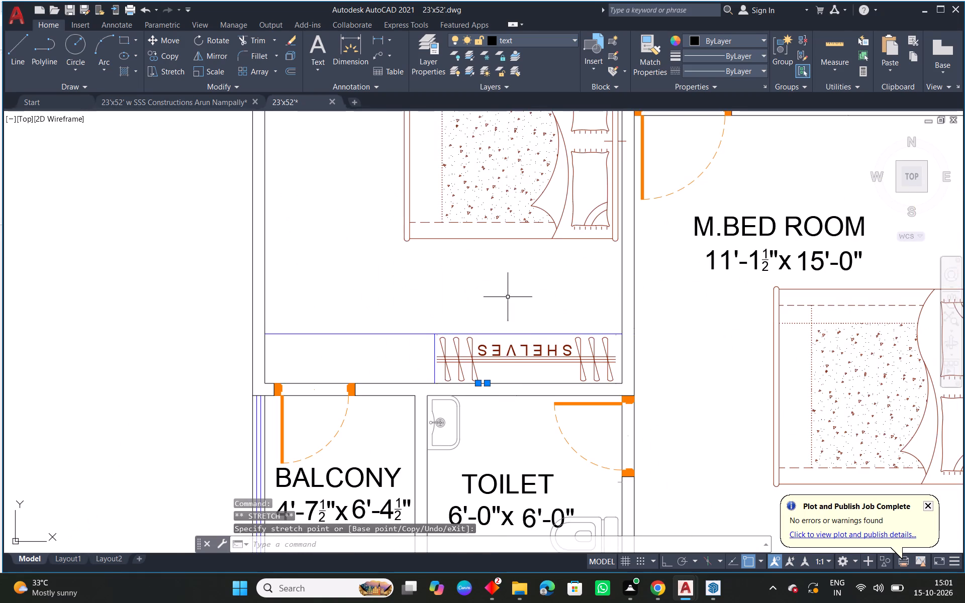
middle_drag(508, 297, 500, 404)
scroll(500, 404, down, 1)
key(Escape)
scroll(526, 353, down, 1)
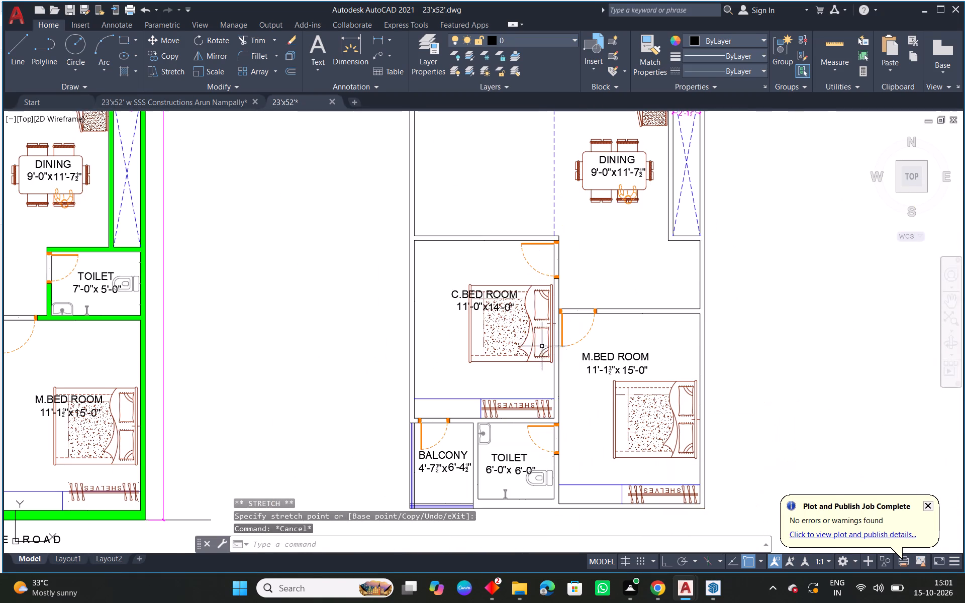
Move the bed in the C.BED ROOM a short way down along the right wall, toward the wardrobe.
click(514, 347)
scroll(553, 323, up, 1)
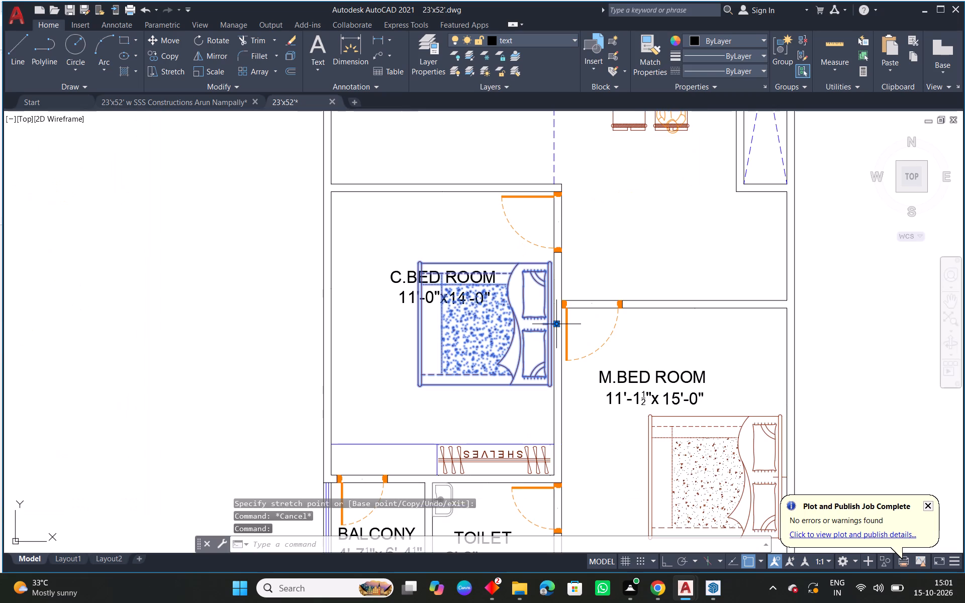
click(556, 322)
click(556, 340)
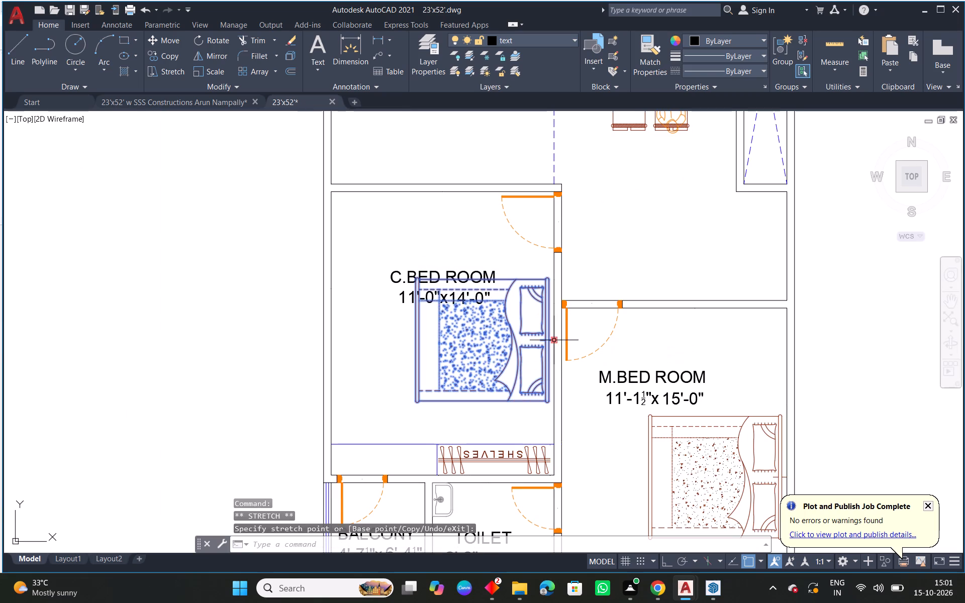
key(Escape)
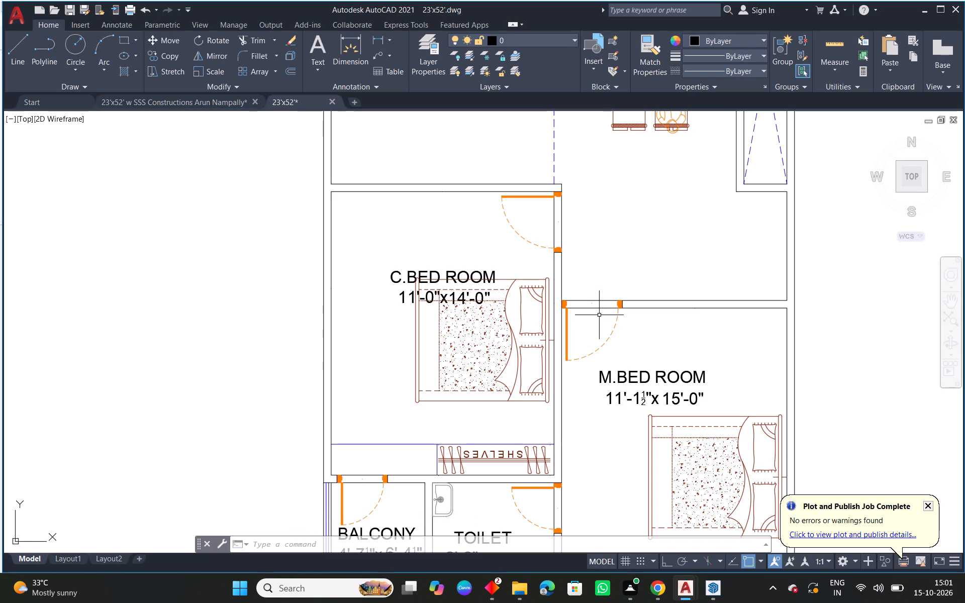
key(Escape)
Copy the T.V unit from the green plan's hall onto the bottom wall of the hall in the redrawn plan.
scroll(463, 288, down, 1)
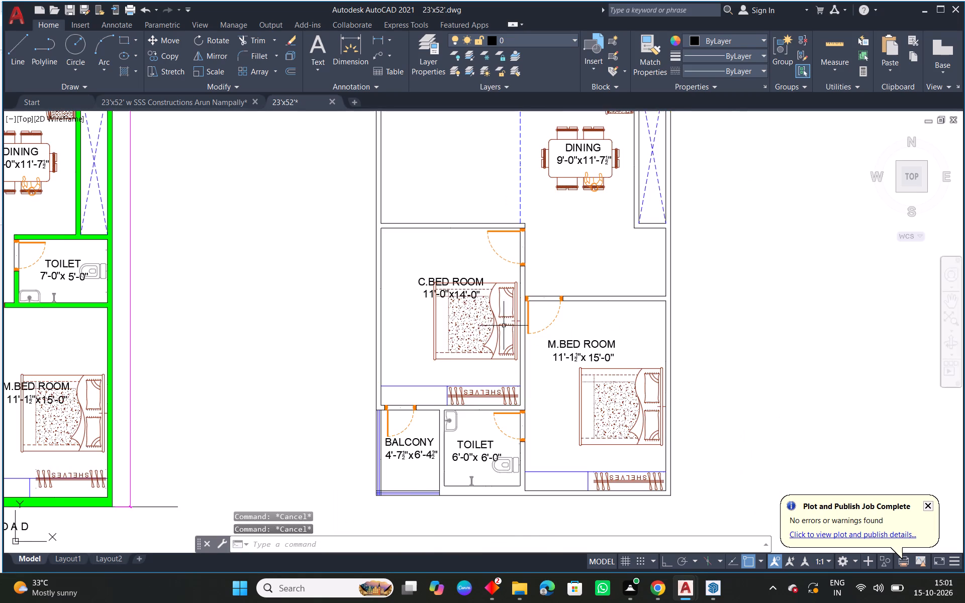
middle_drag(553, 309, 553, 365)
scroll(553, 365, down, 1)
middle_drag(508, 285, 509, 285)
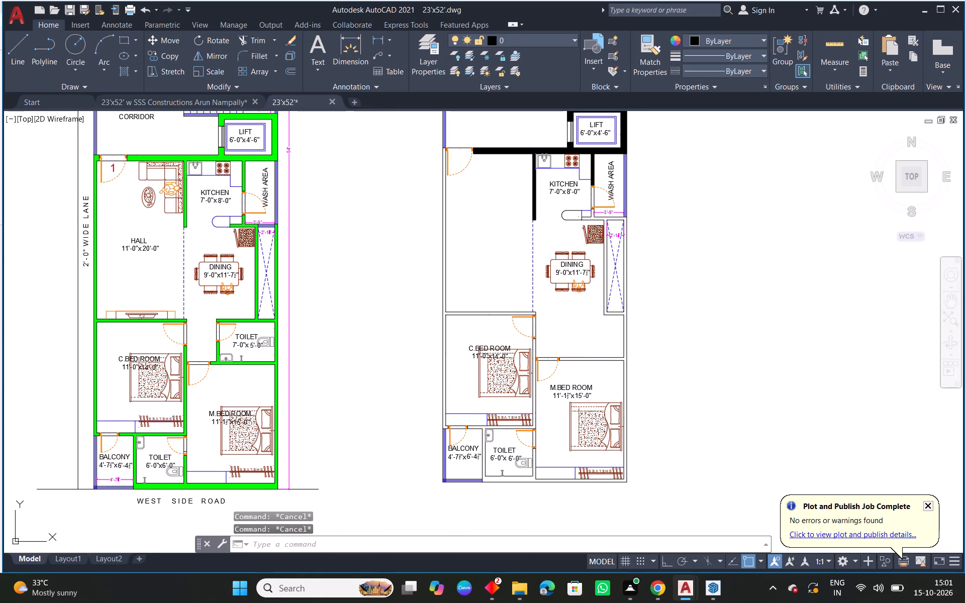
middle_drag(509, 285, 522, 295)
middle_drag(183, 250, 342, 257)
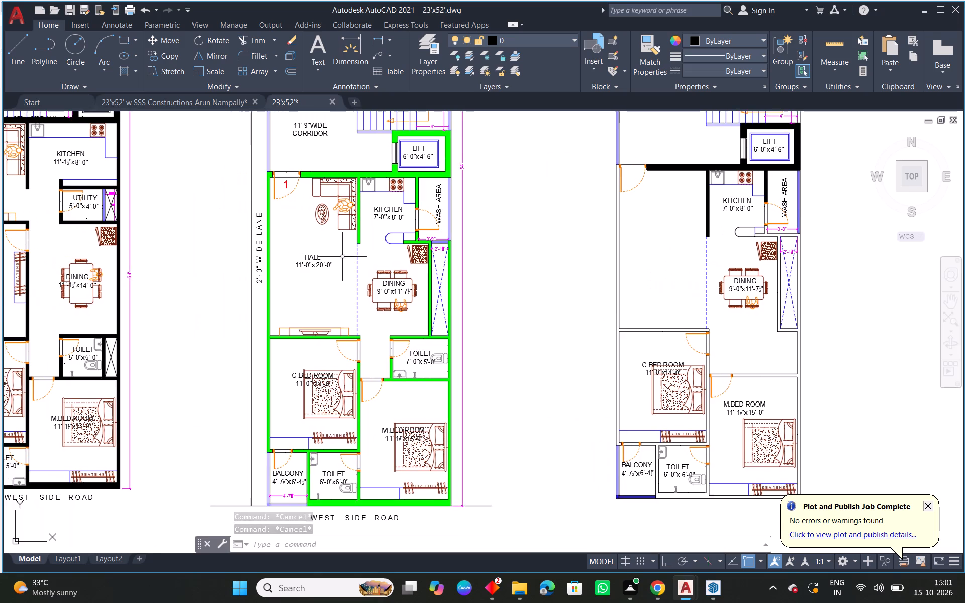
scroll(322, 328, up, 2)
drag(386, 311, 381, 317)
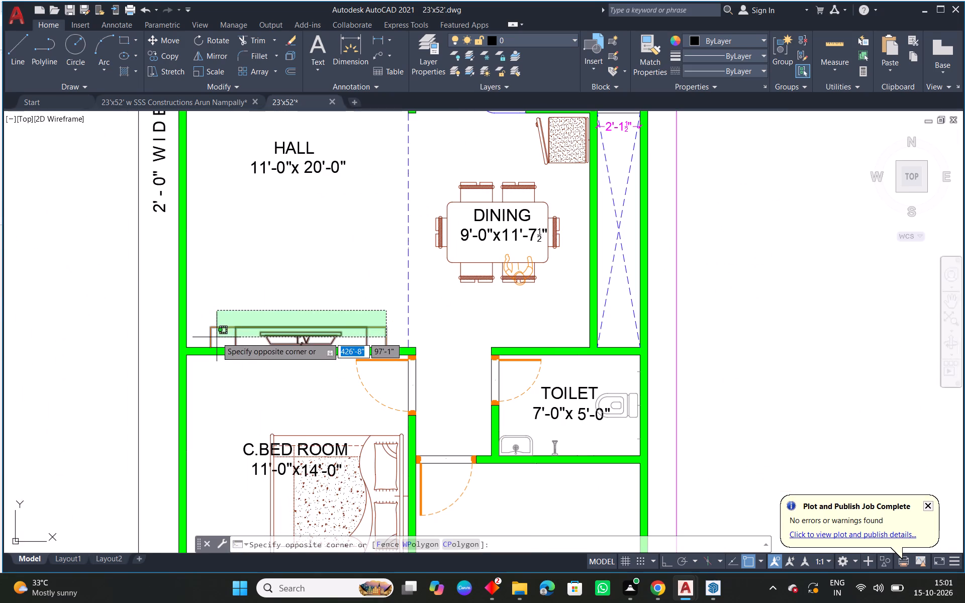
click(217, 337)
text(co)
key(space)
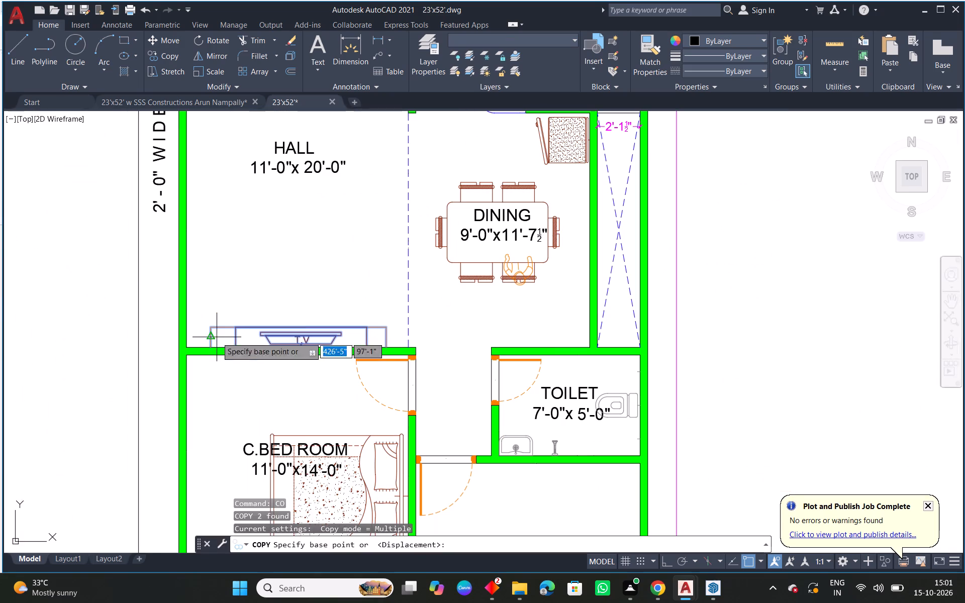
click(299, 347)
scroll(401, 306, down, 2)
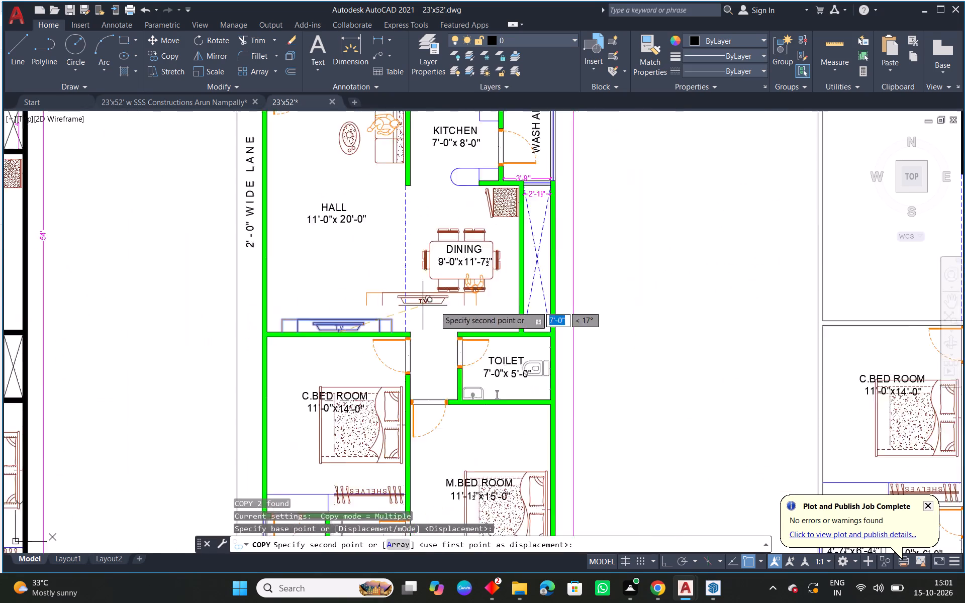
middle_drag(571, 320, 321, 286)
scroll(495, 276, up, 4)
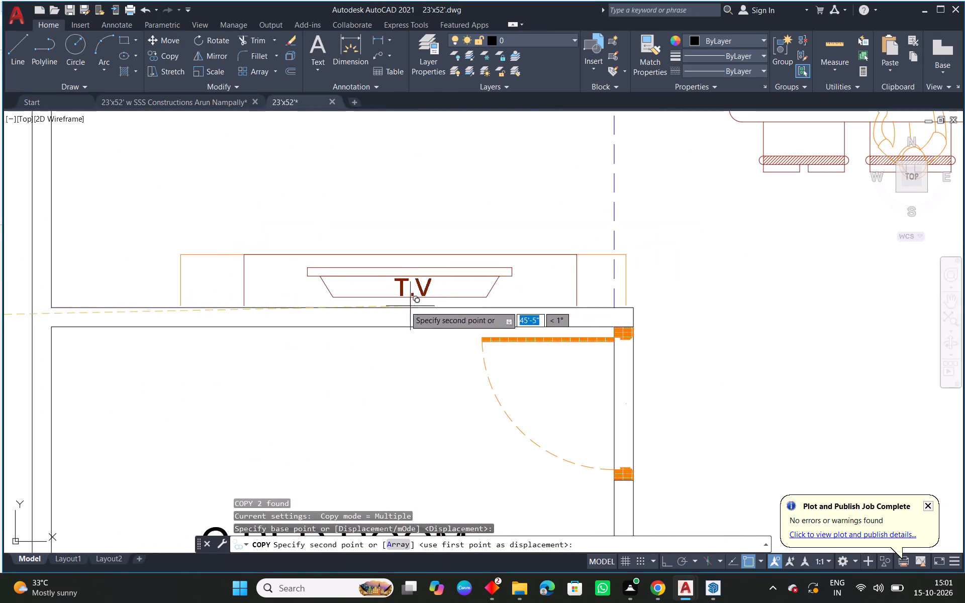
click(359, 307)
key(Escape)
scroll(413, 267, down, 1)
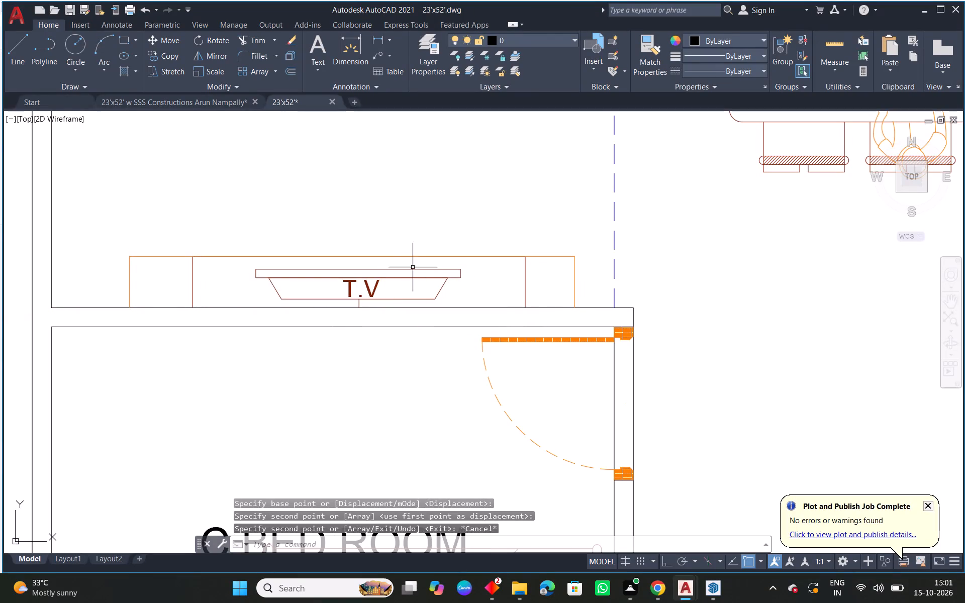
Copy the sofa set with its oval table from the green plan into the redrawn hall's corner beside the kitchen wall.
scroll(413, 267, down, 3)
middle_drag(355, 284, 522, 348)
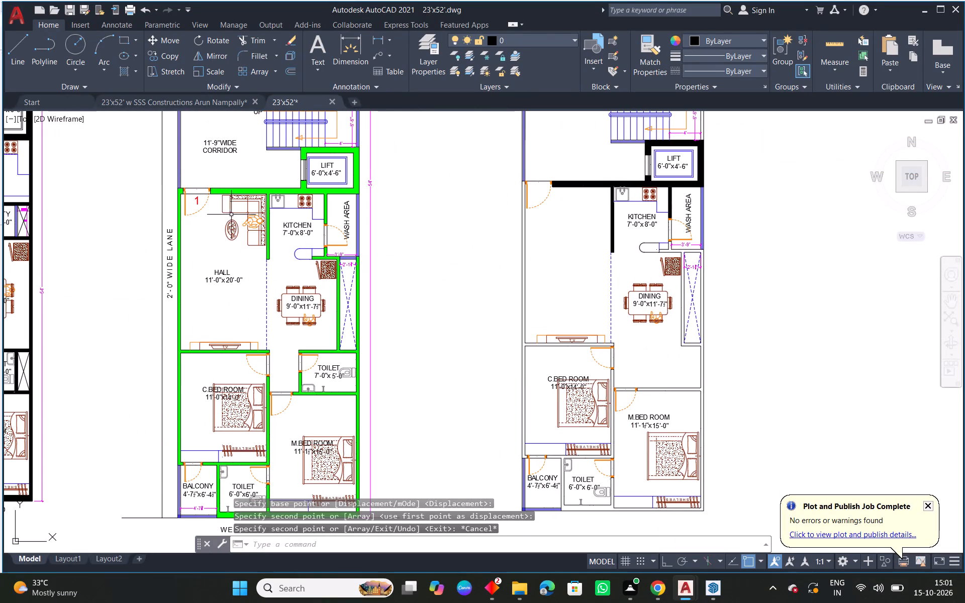
click(245, 209)
click(228, 210)
text(co)
key(space)
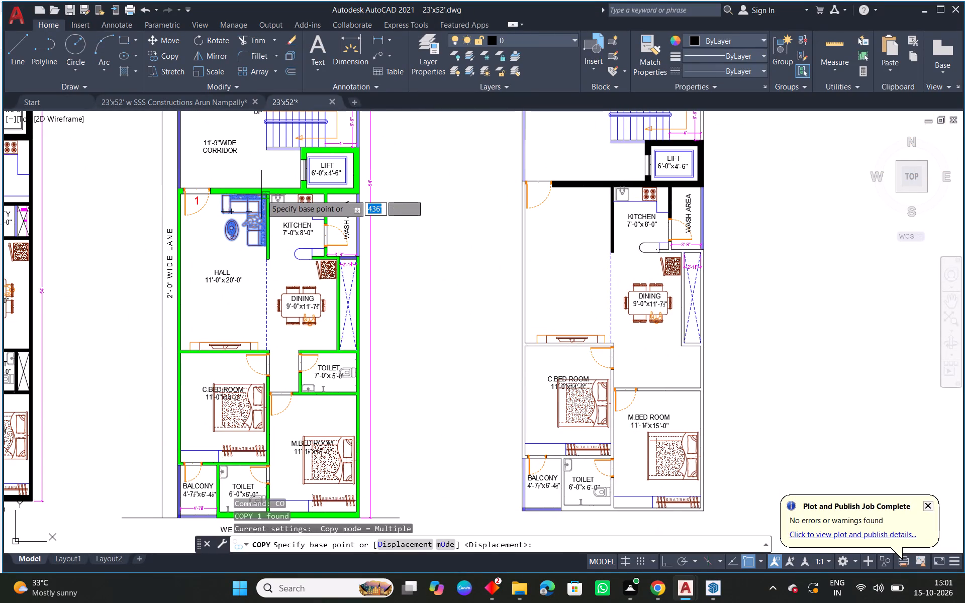
click(261, 194)
scroll(604, 193, up, 1)
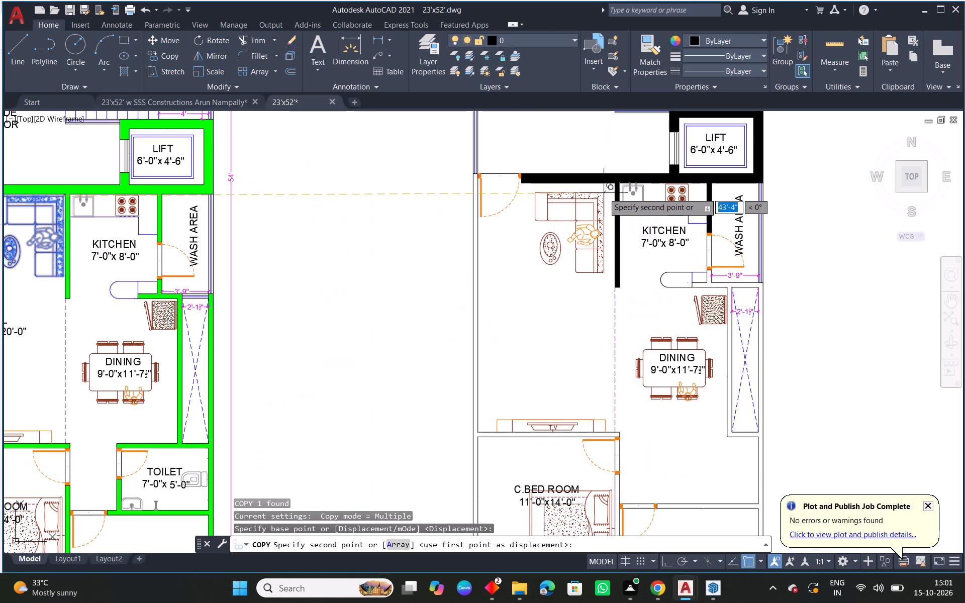
scroll(604, 193, up, 1)
click(618, 179)
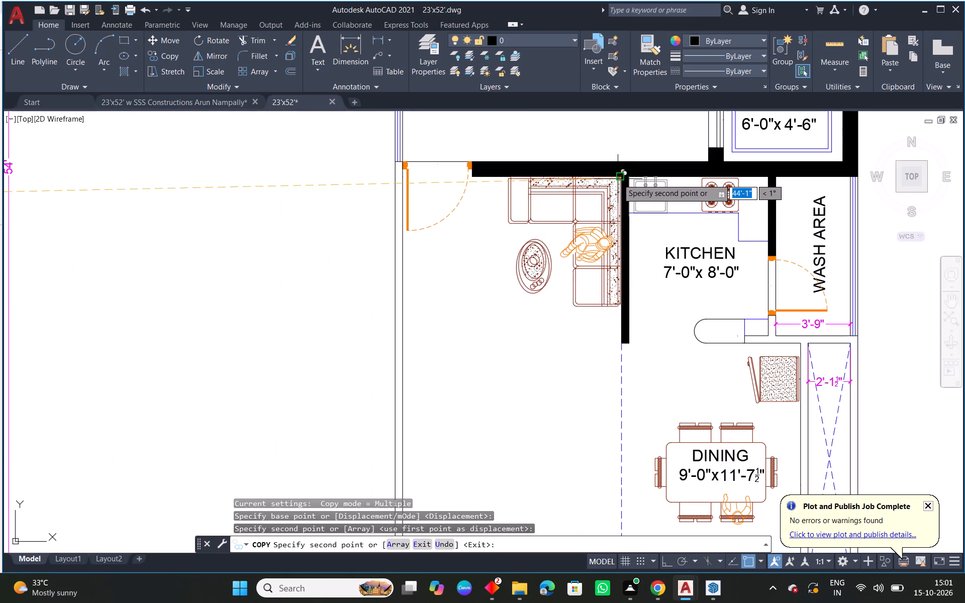
key(Escape)
Shift the copied sofa set slightly so its corner reference point meets the hall's inner wall corner beside the kitchen.
scroll(618, 181, up, 3)
drag(571, 196, 566, 200)
click(559, 205)
click(637, 146)
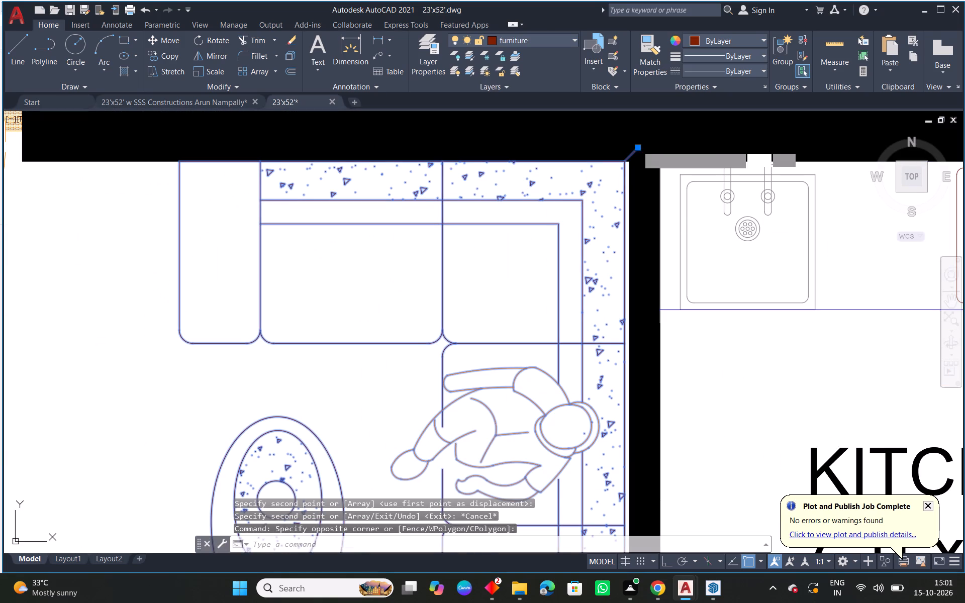
click(627, 163)
key(Escape)
key(Escape)
scroll(527, 231, down, 4)
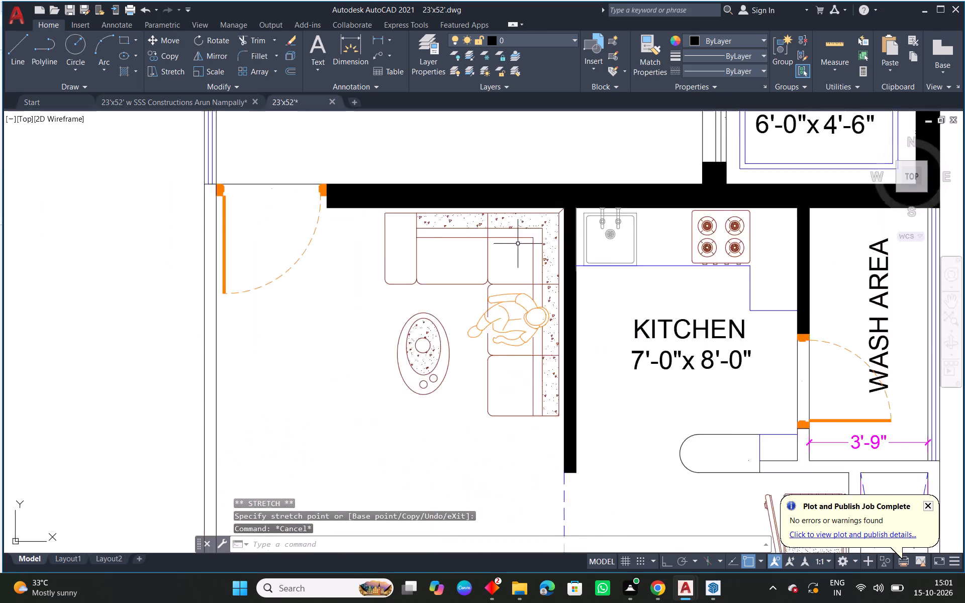
Copy the HALL label and its 11'-0"x 20'-0" size dimensions from the green plan into the middle of the redrawn hall.
middle_drag(462, 307, 606, 242)
scroll(606, 242, down, 1)
middle_drag(477, 319, 640, 251)
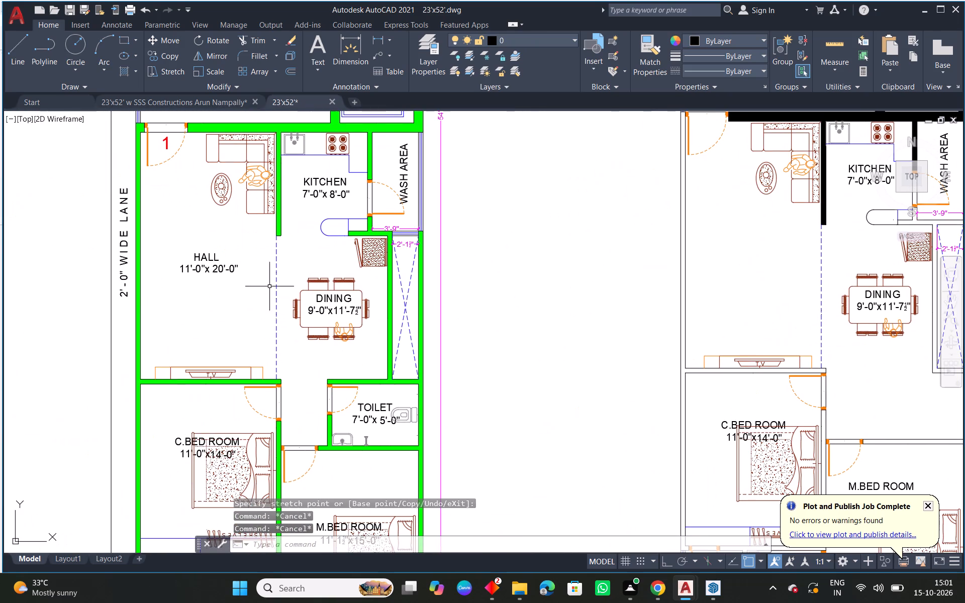
drag(236, 280, 231, 277)
click(184, 252)
text(co)
key(space)
click(184, 252)
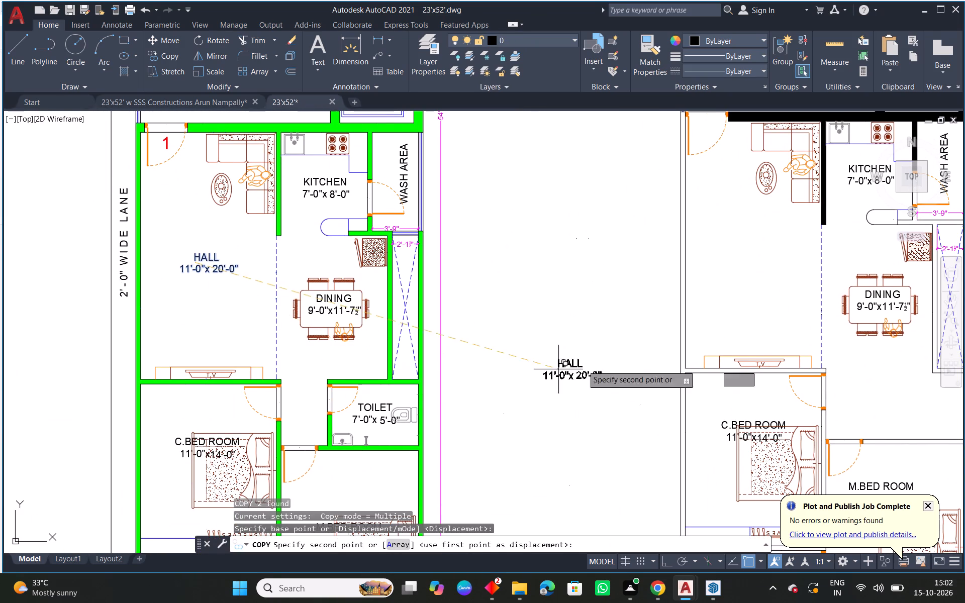
middle_drag(647, 329, 340, 338)
scroll(444, 272, up, 1)
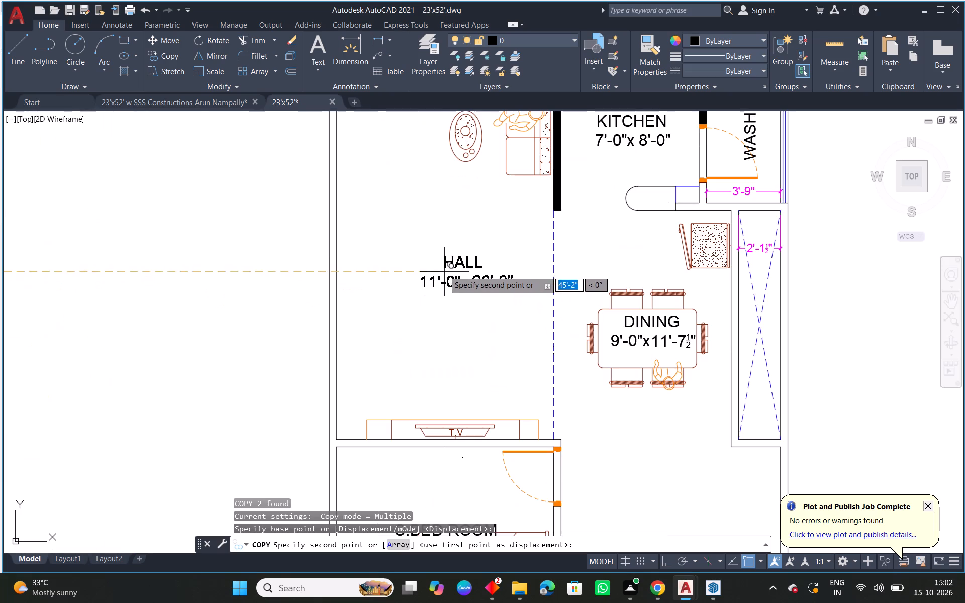
click(437, 257)
right_click(439, 257)
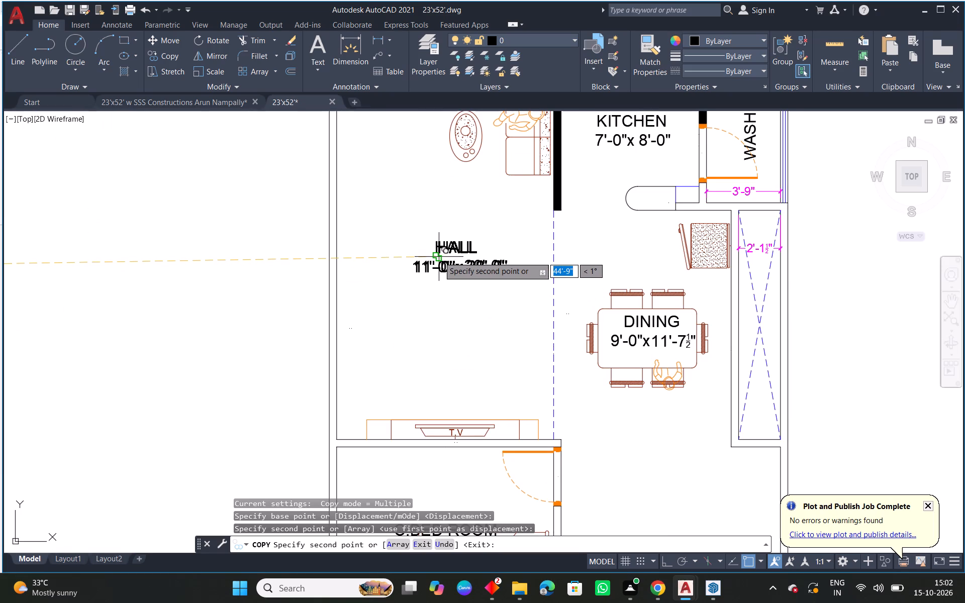
click(476, 267)
key(Escape)
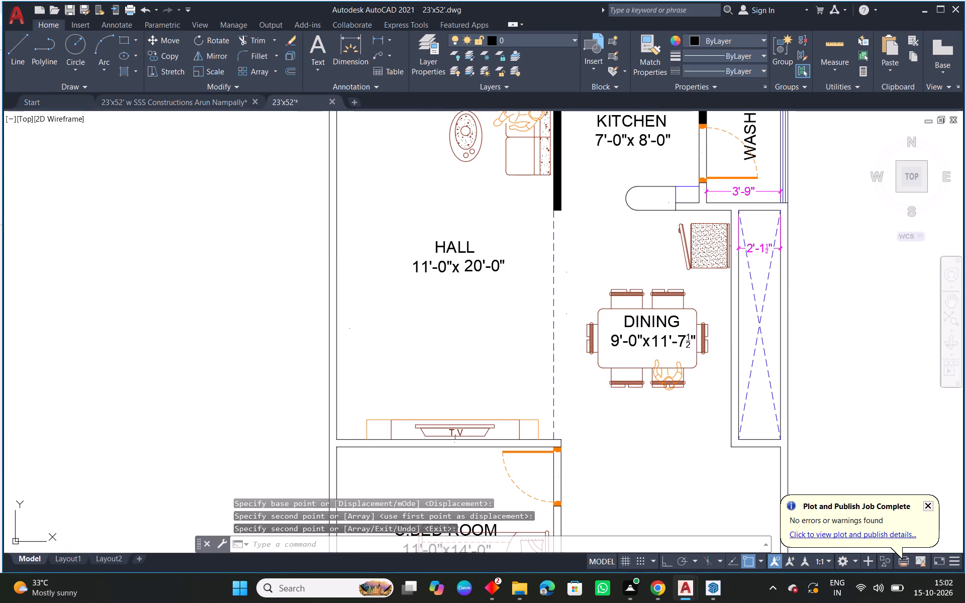
Compare the redrawn plan with the green plan, checking the area between the dining space and M.BED ROOM.
scroll(476, 267, down, 1)
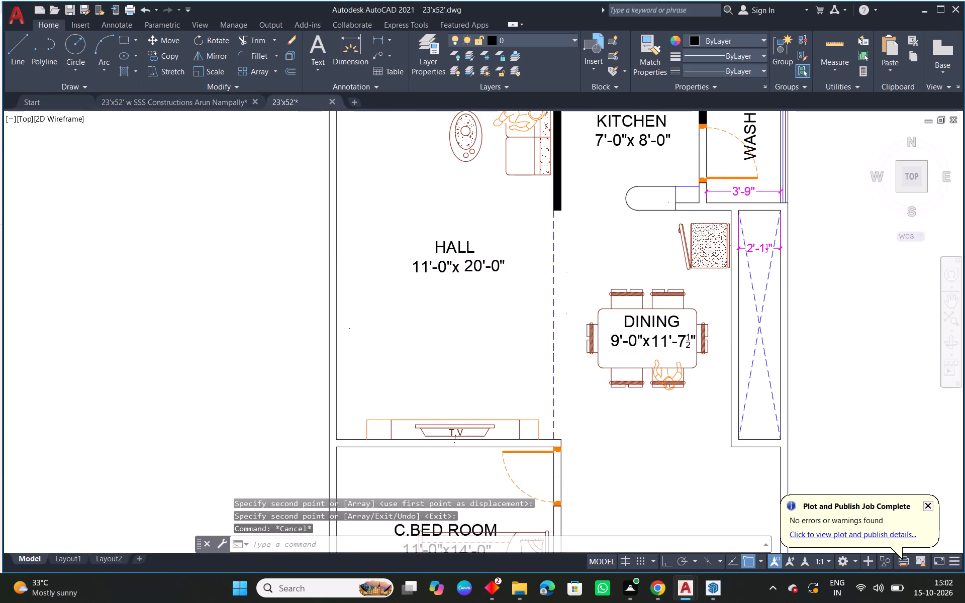
scroll(476, 267, down, 1)
middle_drag(353, 312, 406, 313)
middle_drag(406, 313, 400, 318)
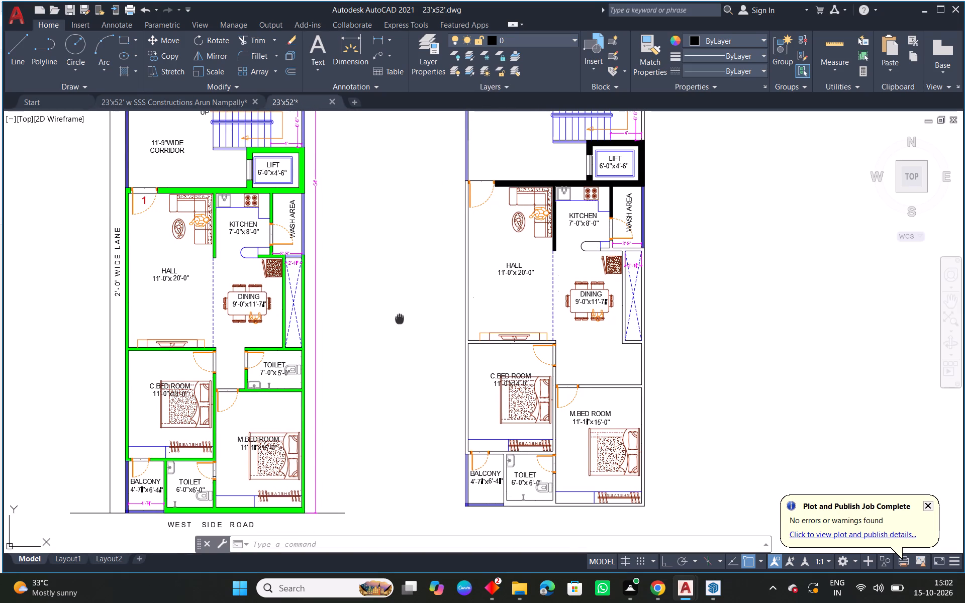
middle_drag(400, 318, 393, 275)
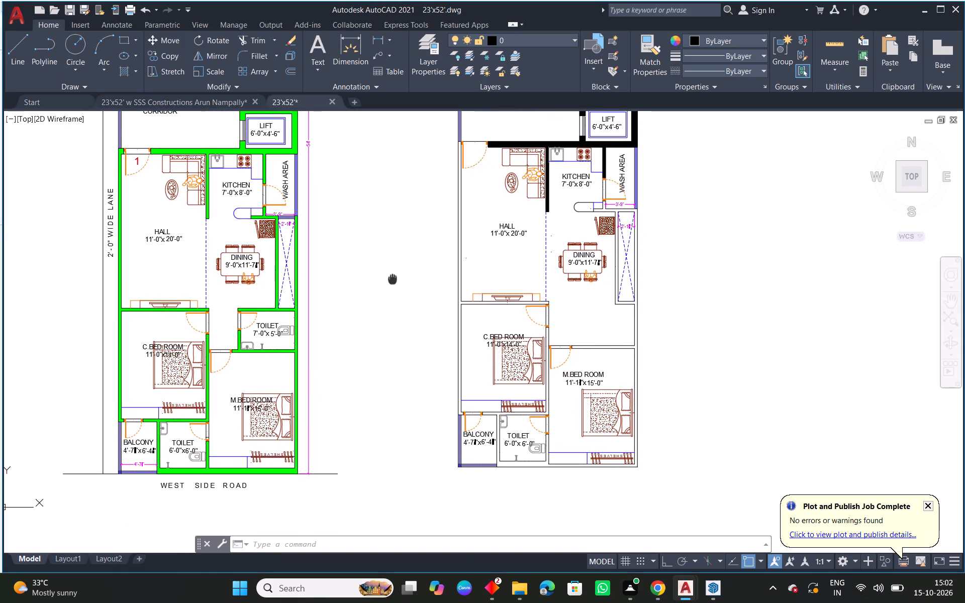
middle_drag(393, 275, 393, 264)
middle_drag(609, 338, 509, 348)
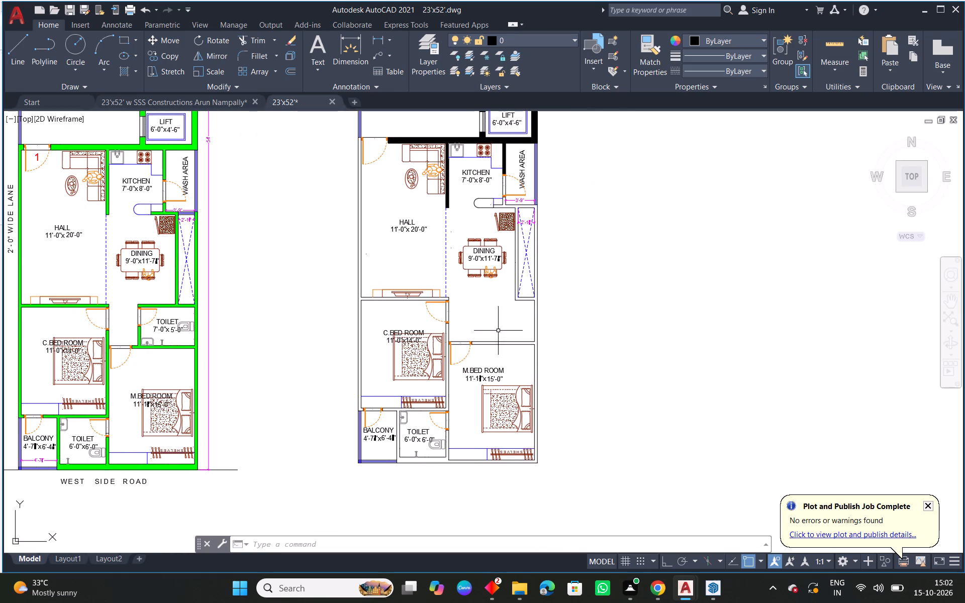
scroll(498, 331, up, 1)
middle_drag(521, 341, 587, 350)
scroll(588, 350, down, 1)
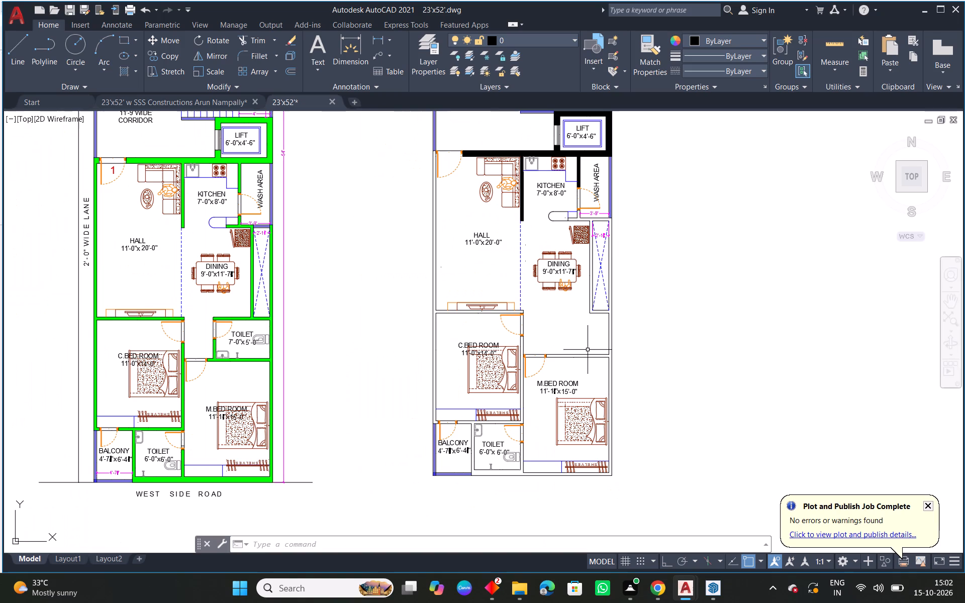
key(Escape)
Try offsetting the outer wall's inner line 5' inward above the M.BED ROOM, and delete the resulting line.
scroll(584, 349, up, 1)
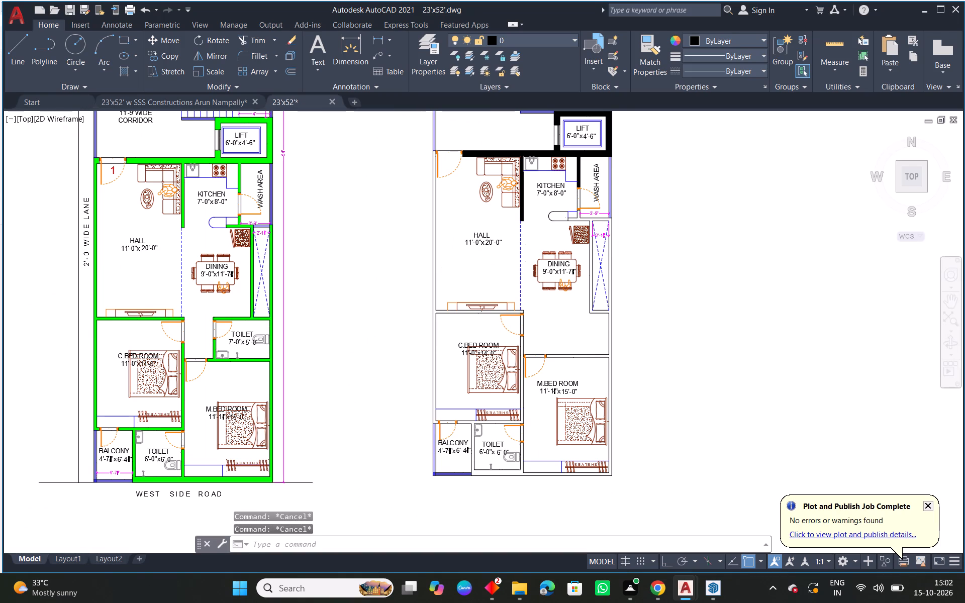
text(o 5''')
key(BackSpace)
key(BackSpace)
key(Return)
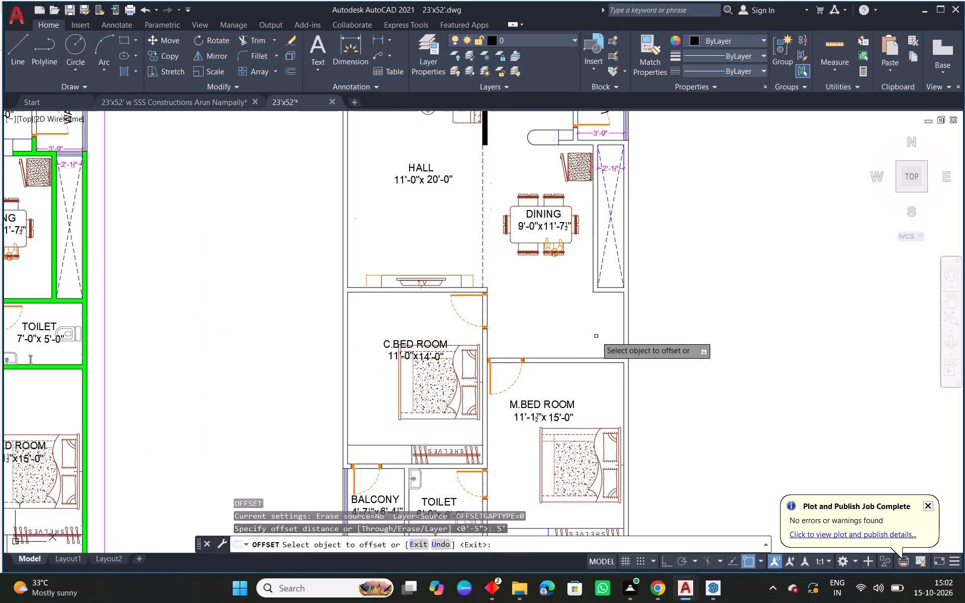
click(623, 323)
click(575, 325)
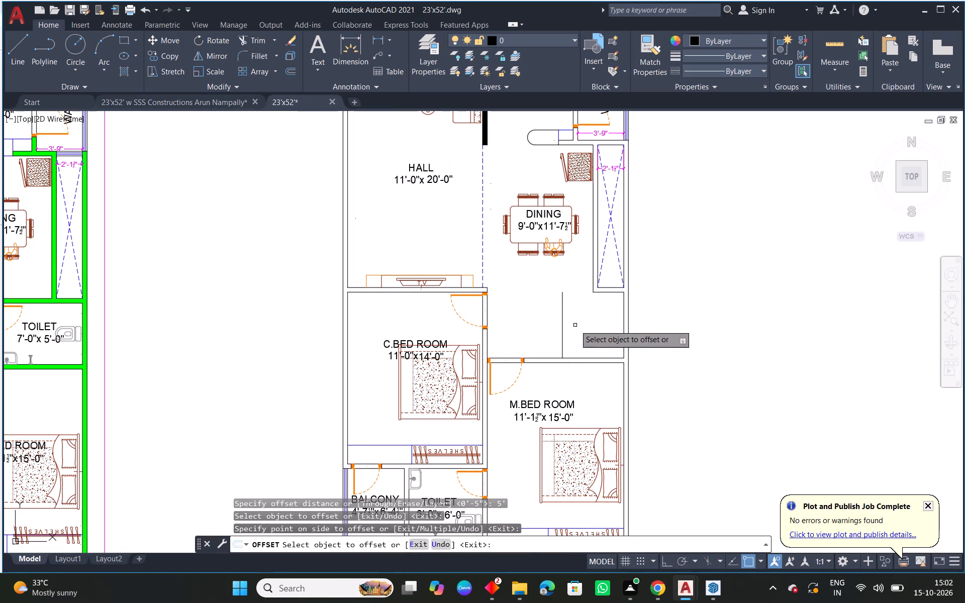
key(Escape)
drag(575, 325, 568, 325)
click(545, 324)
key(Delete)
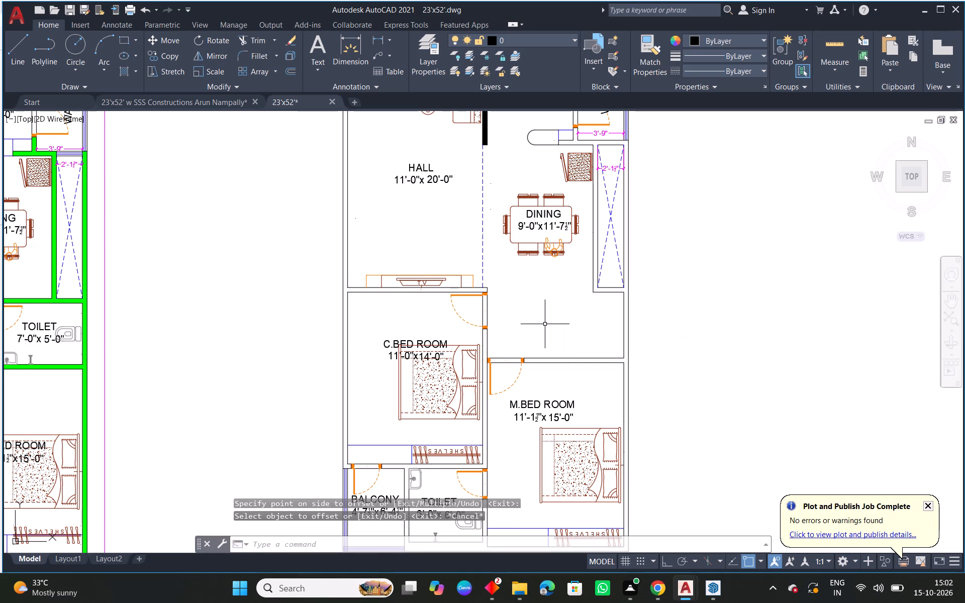
Offset the outer wall's inner line 7' inward above the M.BED ROOM to mark the toilet's side wall.
key(Escape)
text(o 7'')
key(BackSpace)
key(Return)
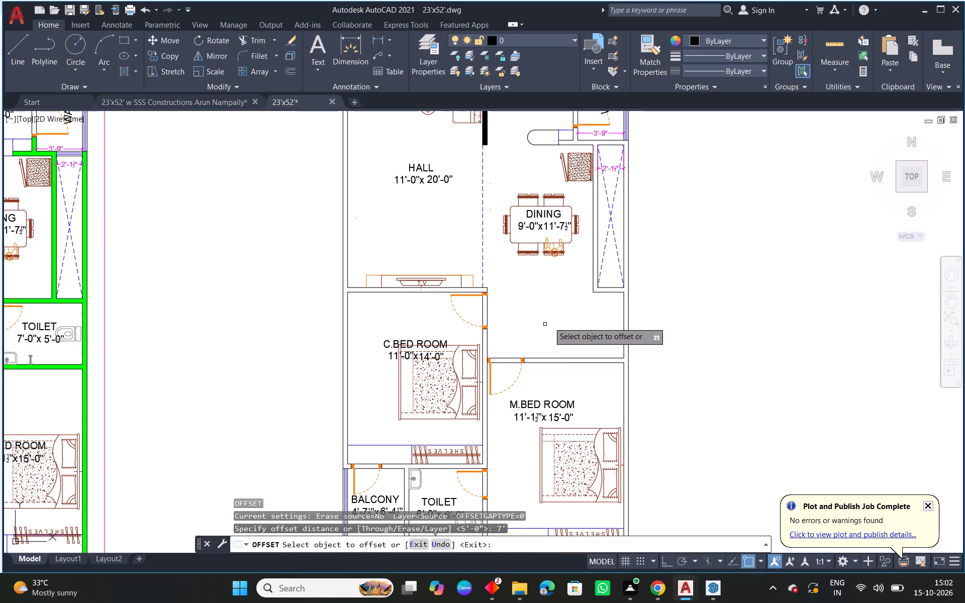
click(623, 308)
click(578, 312)
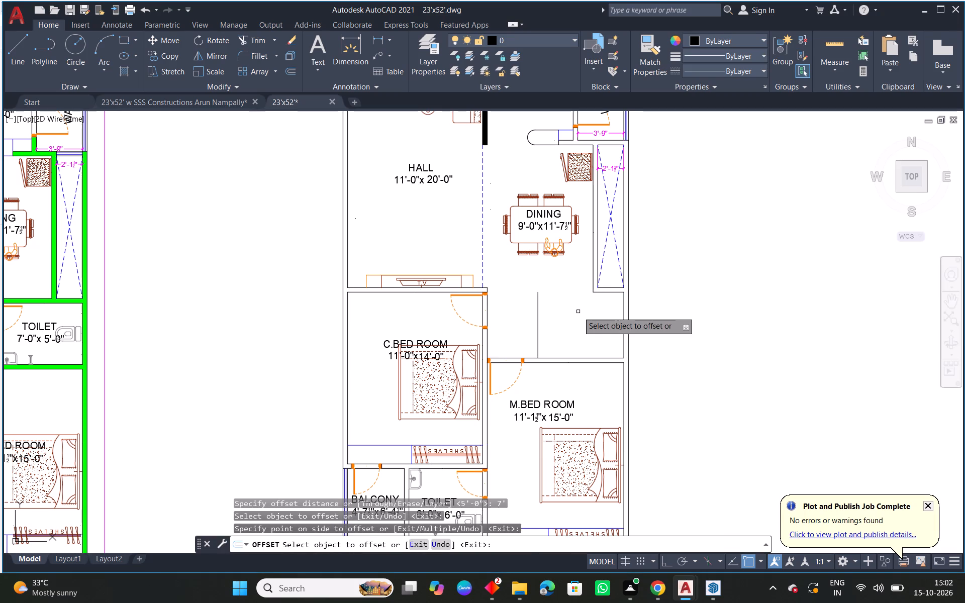
right_click(578, 312)
click(608, 316)
key(Escape)
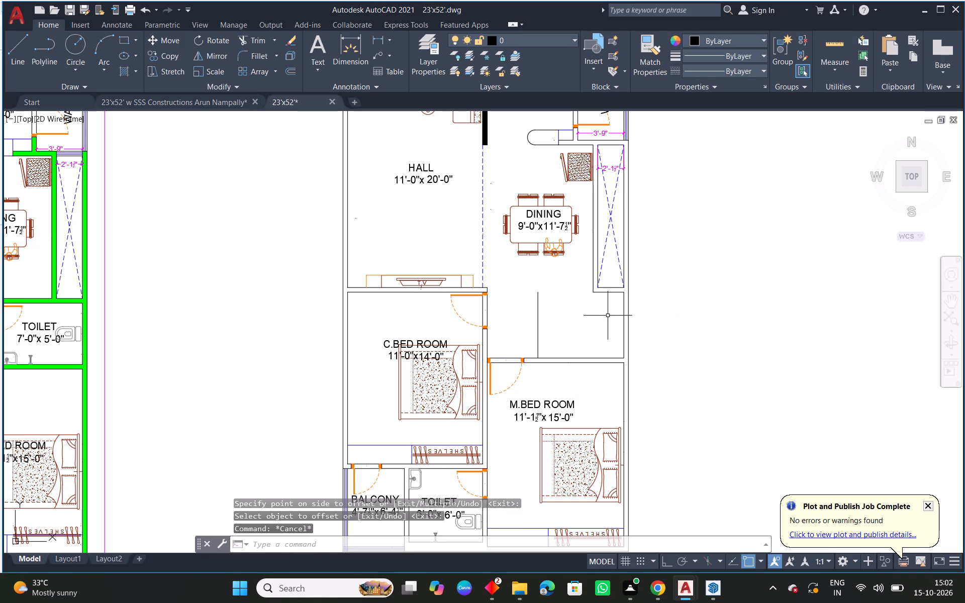
Offset the new toilet side-wall line 4.5" toward the passage to give the wall its thickness.
text(o 4.5)
key(space)
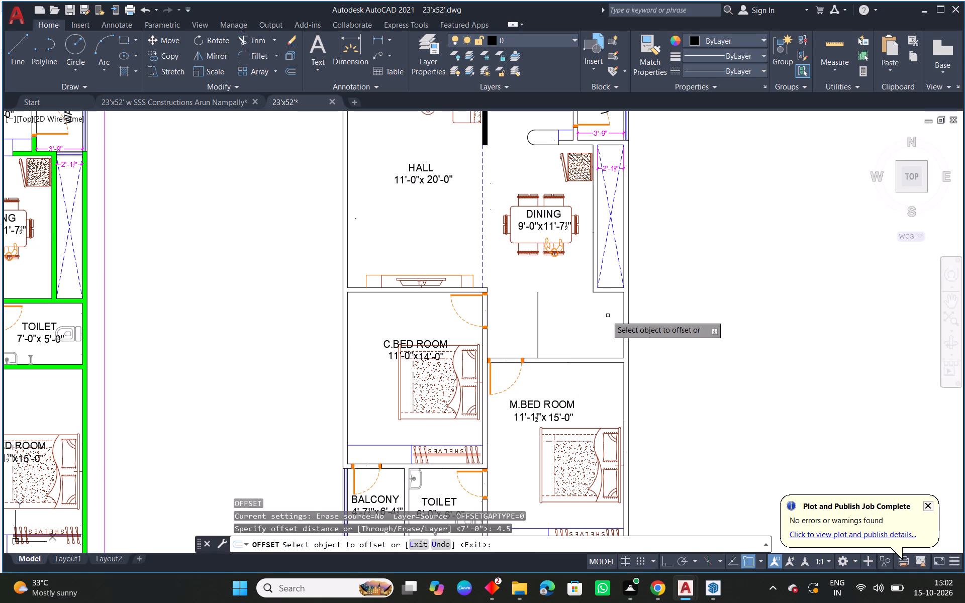
click(537, 332)
click(520, 334)
key(Escape)
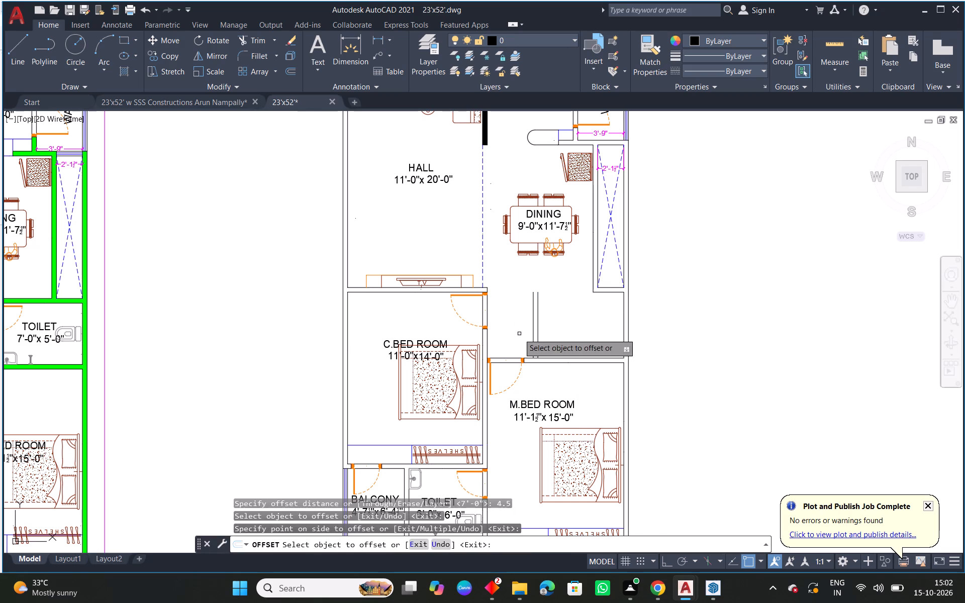
Fillet the toilet side wall's inner and outer lines with the matching lines of the wall below the dining shaft, forming square corners.
text(f)
key(space)
scroll(594, 288, up, 1)
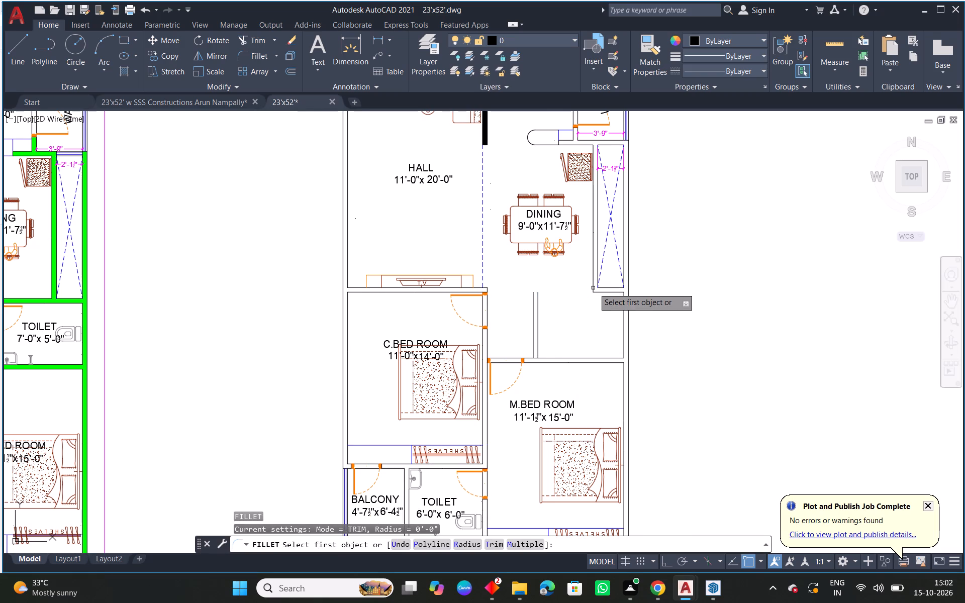
click(602, 295)
click(504, 310)
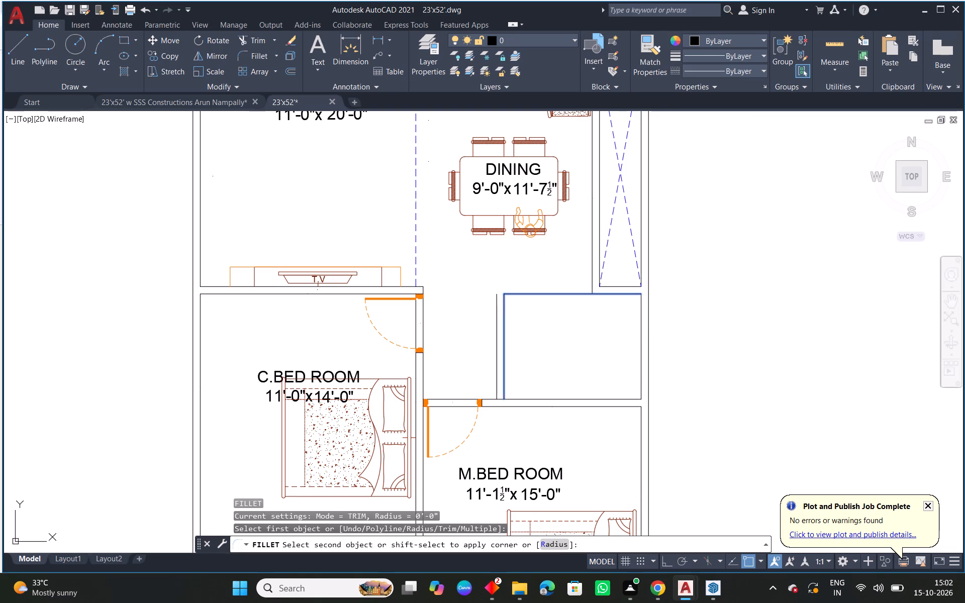
right_click(509, 275)
click(542, 280)
click(624, 284)
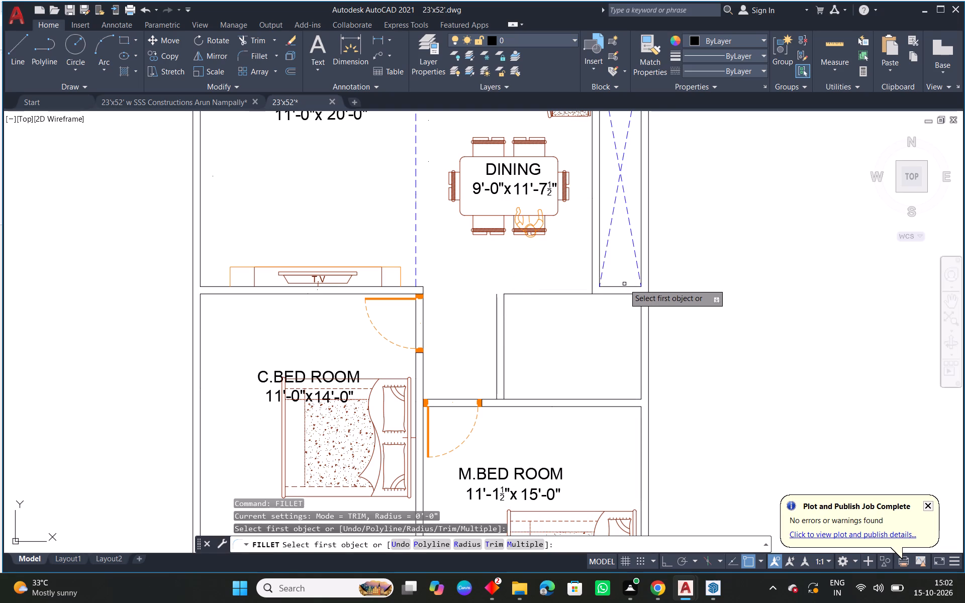
click(619, 287)
click(496, 304)
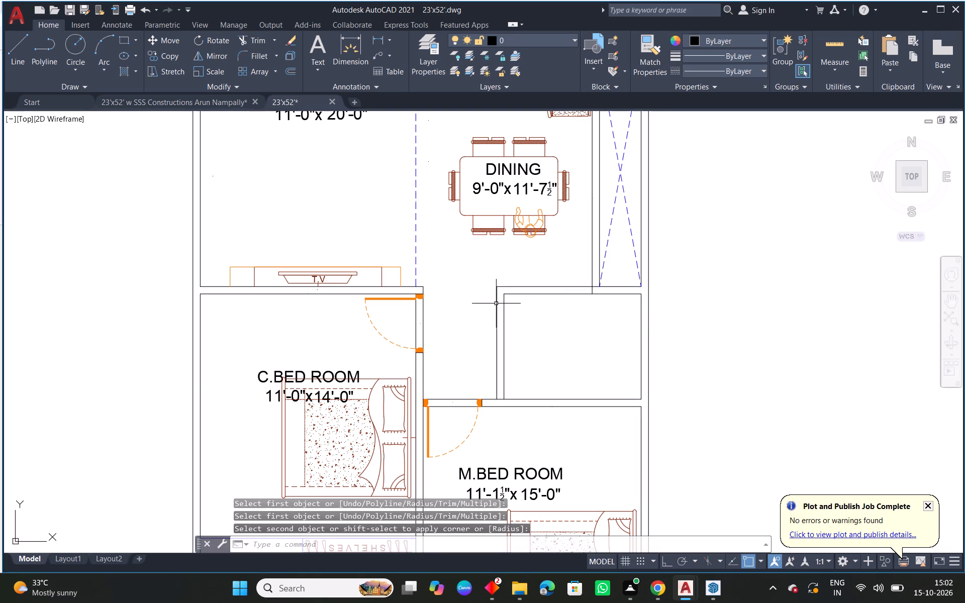
Trim the leftover line pieces where the shaft's side wall meets the toilet's upper wall.
scroll(621, 285, up, 3)
key(Escape)
text(tr)
key(space)
click(495, 304)
click(501, 304)
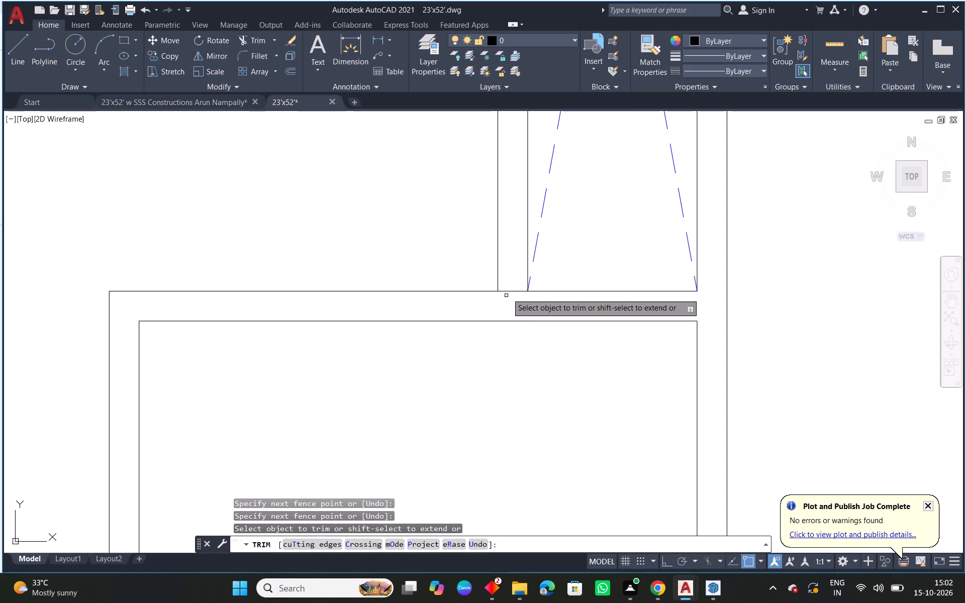
click(508, 292)
key(Escape)
Trim the M.BED ROOM wall line between the toilet side wall's two lines to open the wall junction.
scroll(516, 300, down, 3)
middle_drag(443, 354, 522, 315)
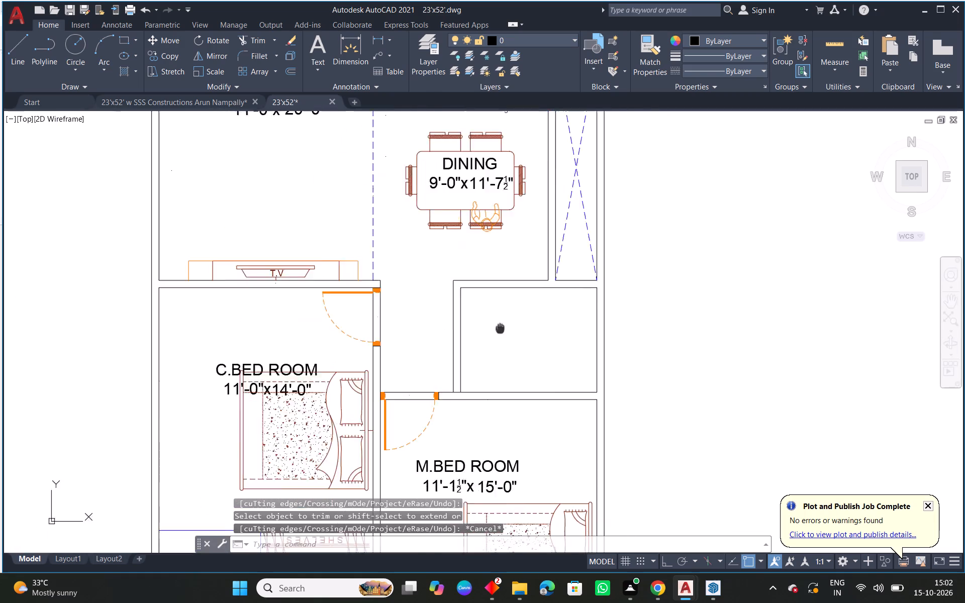
middle_drag(522, 315, 543, 297)
scroll(510, 348, up, 3)
text(tr)
key(space)
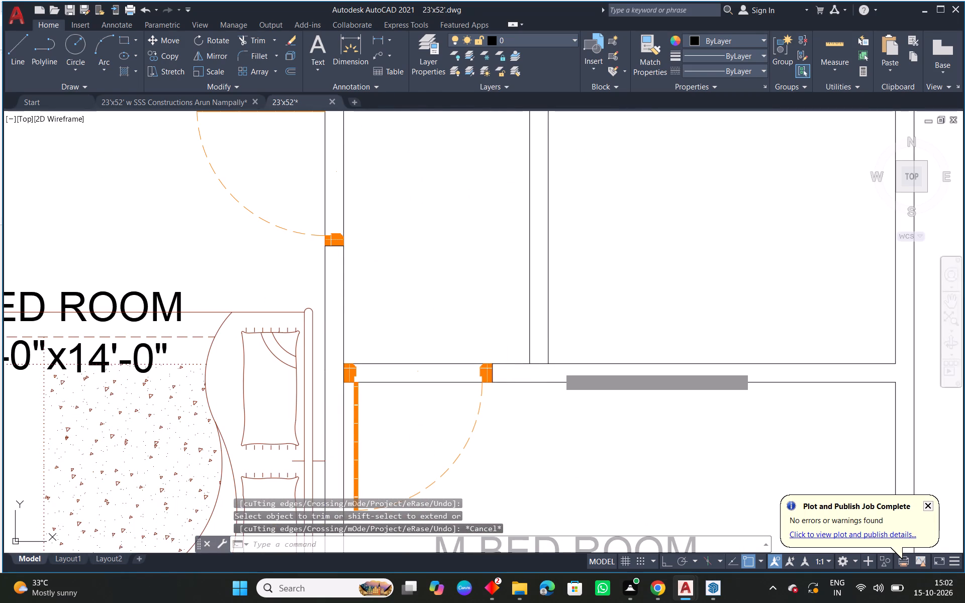
key(space)
click(540, 363)
key(Escape)
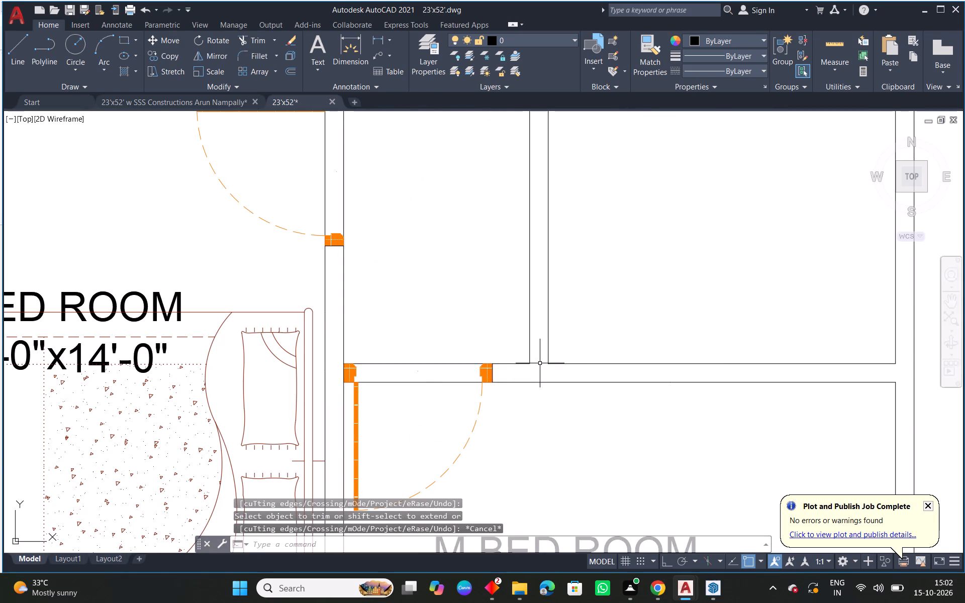
Copy the door of the 7'-0"x 5'-0" toilet from the green plan to the upper end of the redrawn toilet's side wall.
scroll(540, 363, down, 3)
middle_drag(468, 370, 655, 357)
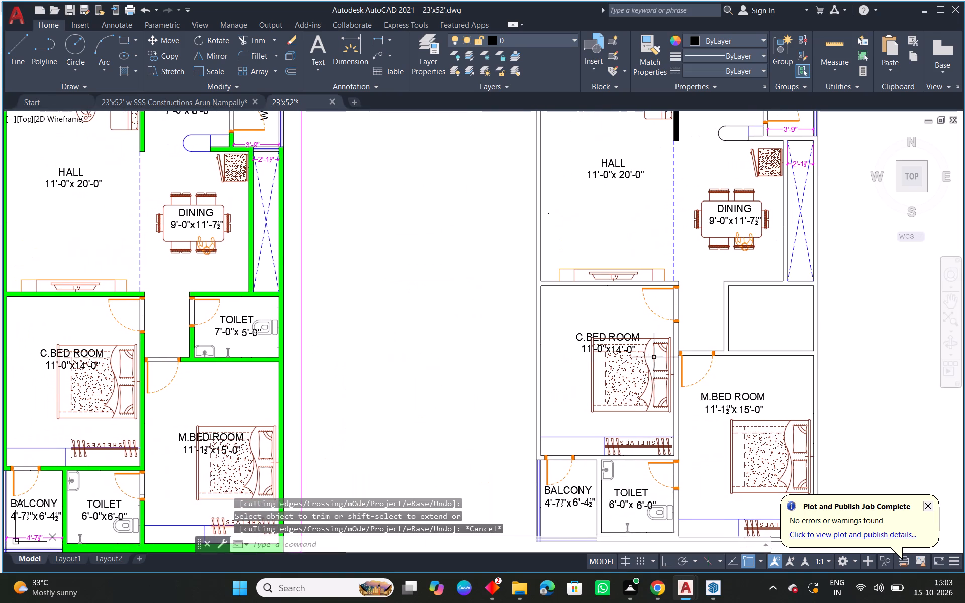
click(203, 321)
text(co)
key(space)
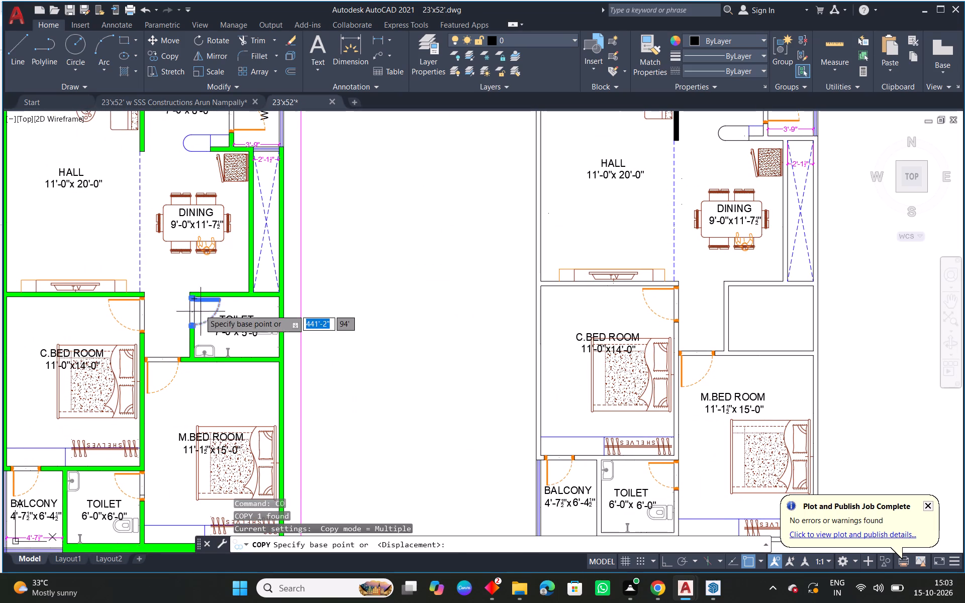
click(187, 294)
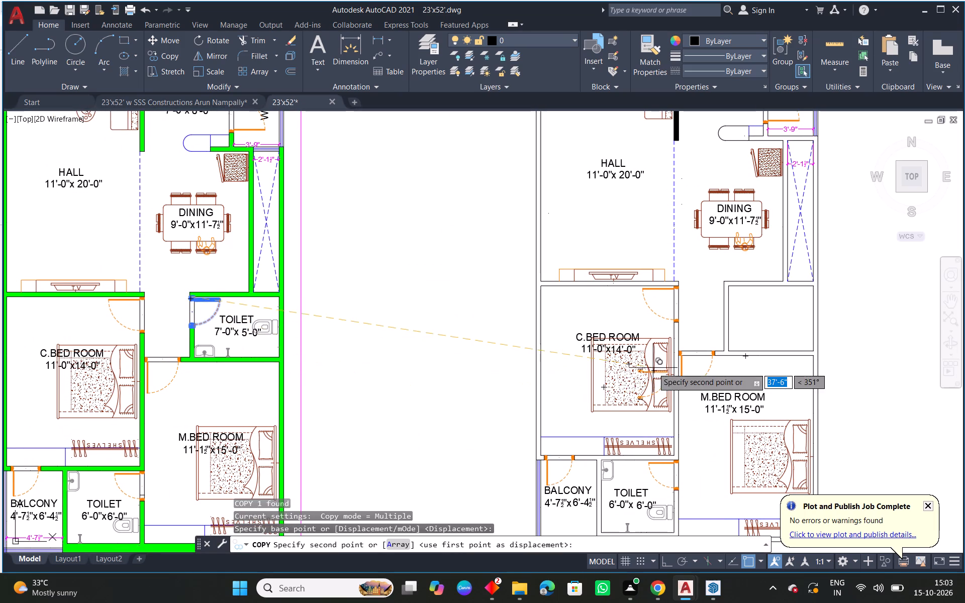
scroll(761, 279, up, 3)
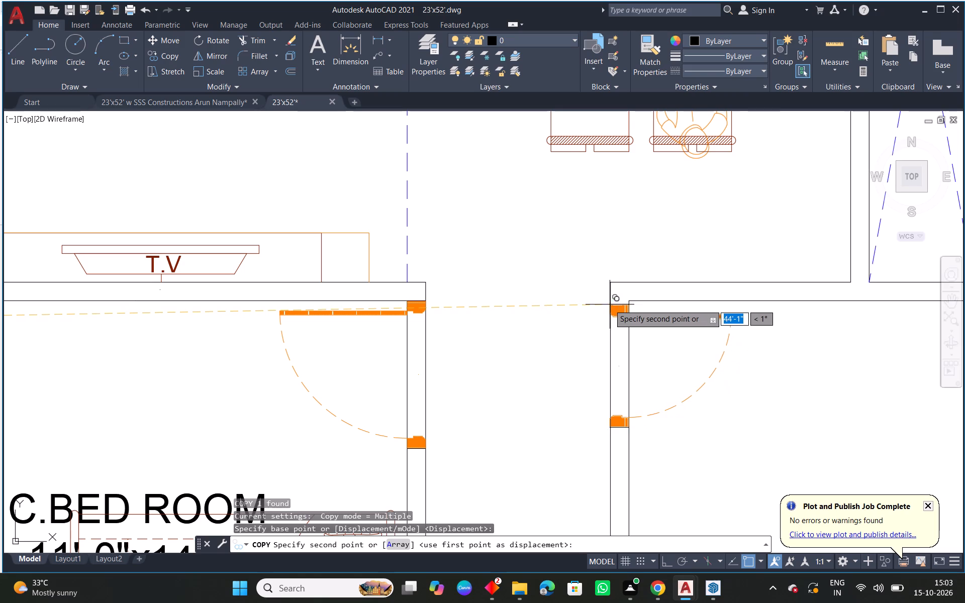
click(610, 301)
key(Escape)
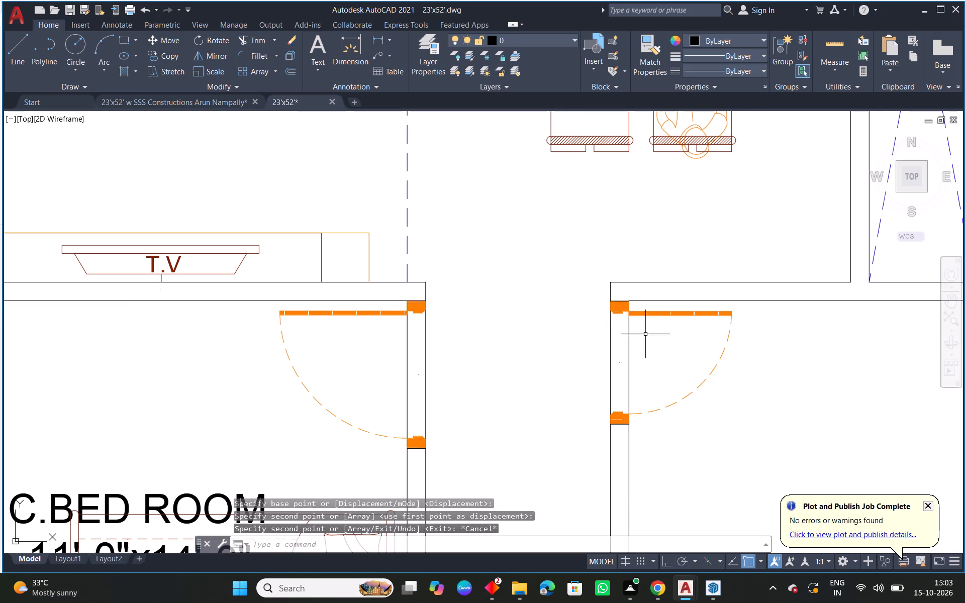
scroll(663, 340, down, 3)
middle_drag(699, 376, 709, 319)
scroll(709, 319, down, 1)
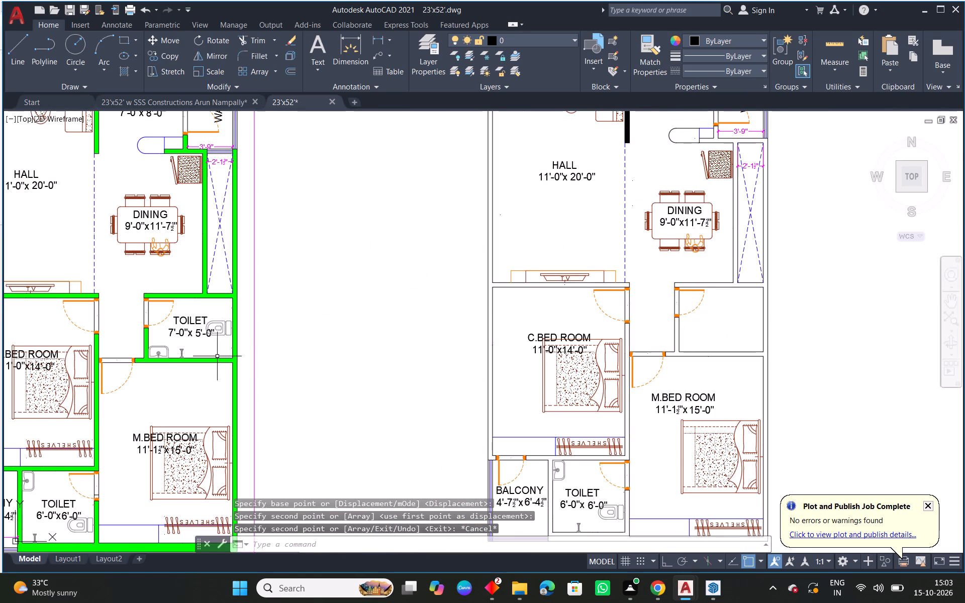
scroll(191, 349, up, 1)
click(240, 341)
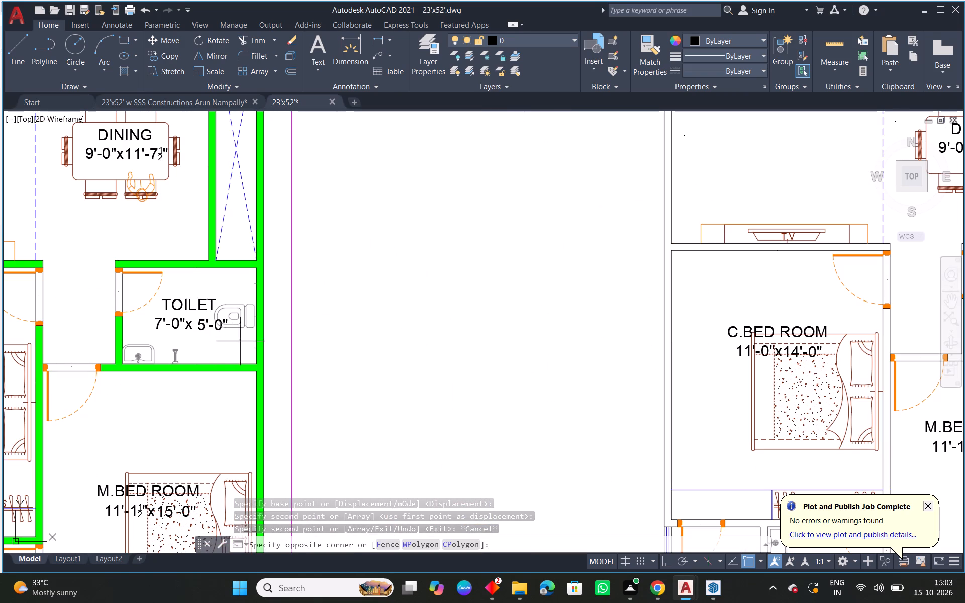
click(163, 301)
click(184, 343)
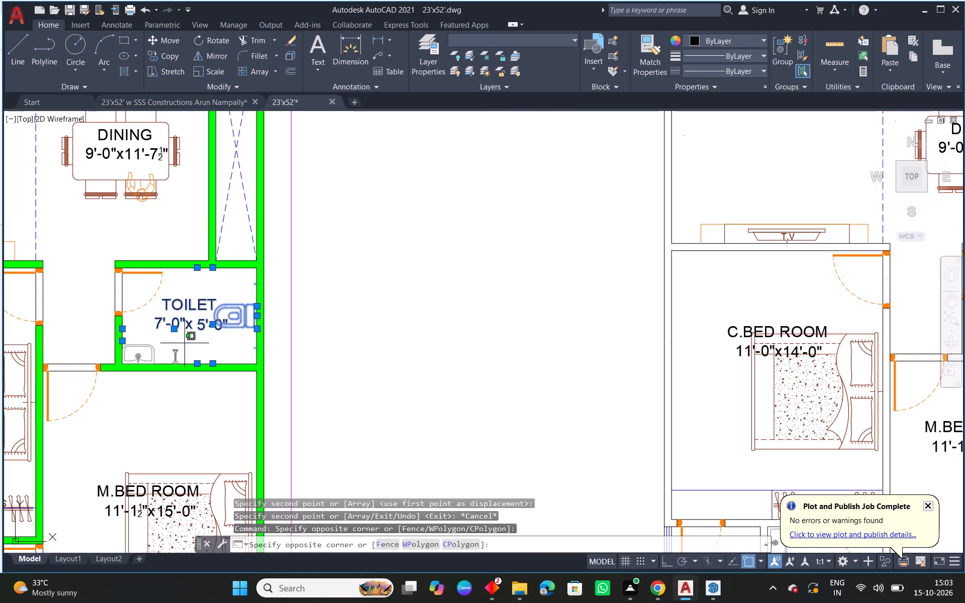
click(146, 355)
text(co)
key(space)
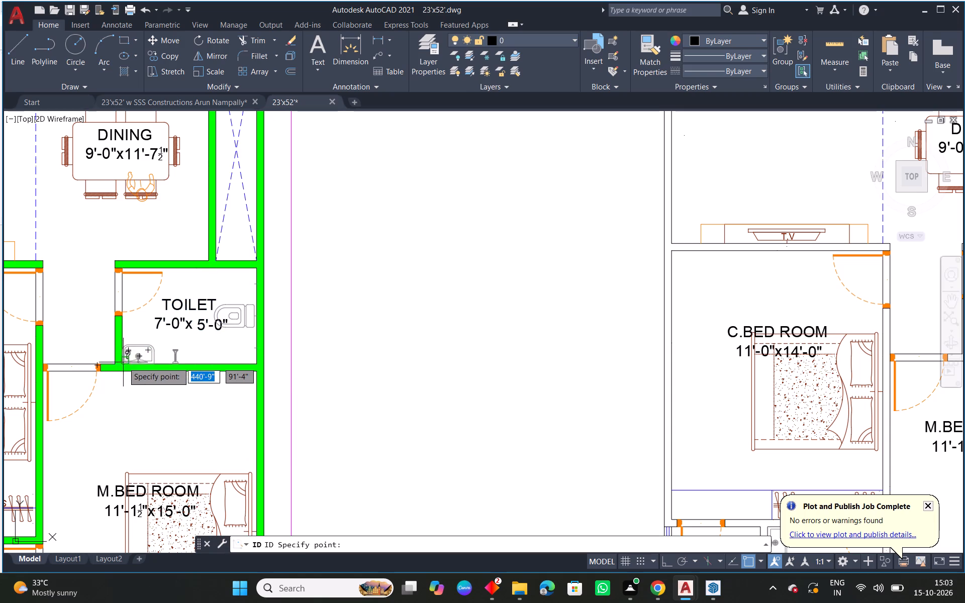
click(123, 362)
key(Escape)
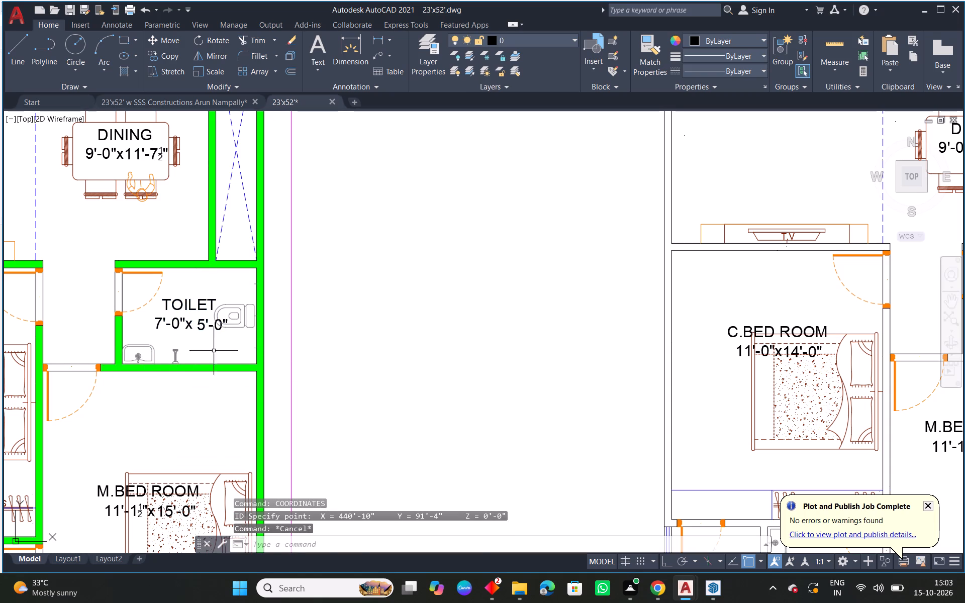
Copy the TOILET label, its 7'-0"x 5'-0" dimensions, WC, washbasin and shower from the green plan into the redrawn toilet, aligned at the lower inner corner.
click(240, 351)
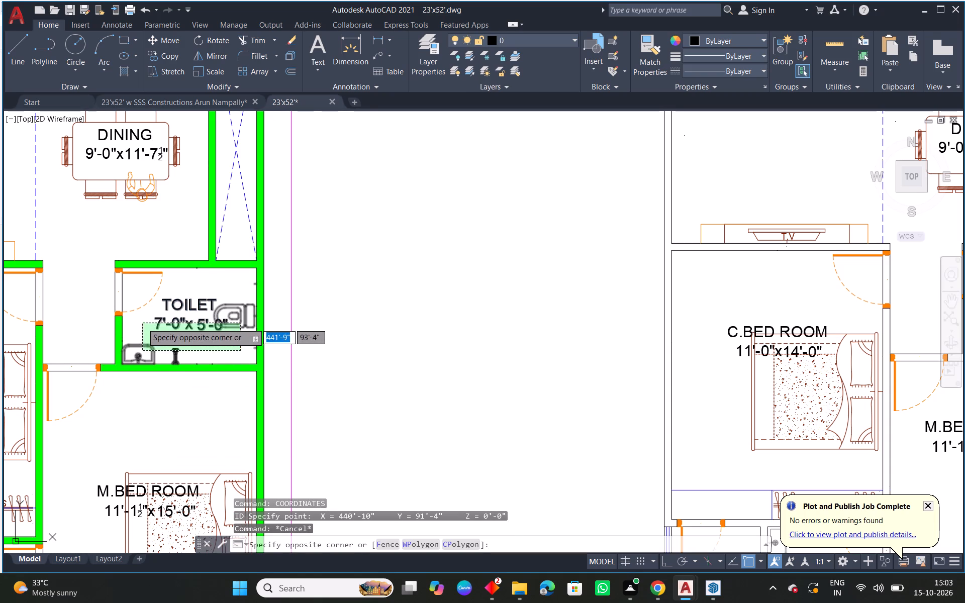
click(142, 323)
text(co)
key(space)
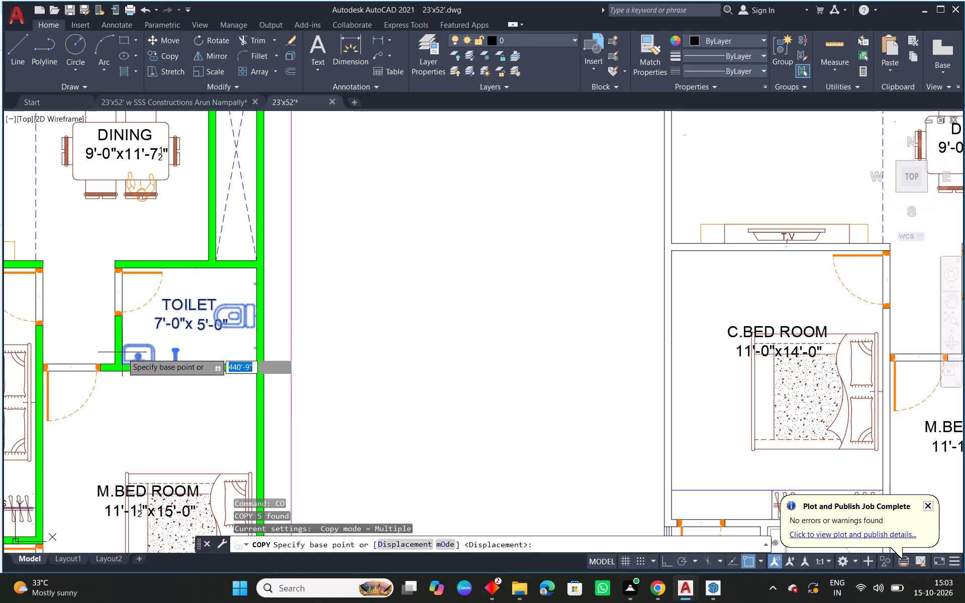
click(123, 362)
scroll(229, 338, down, 3)
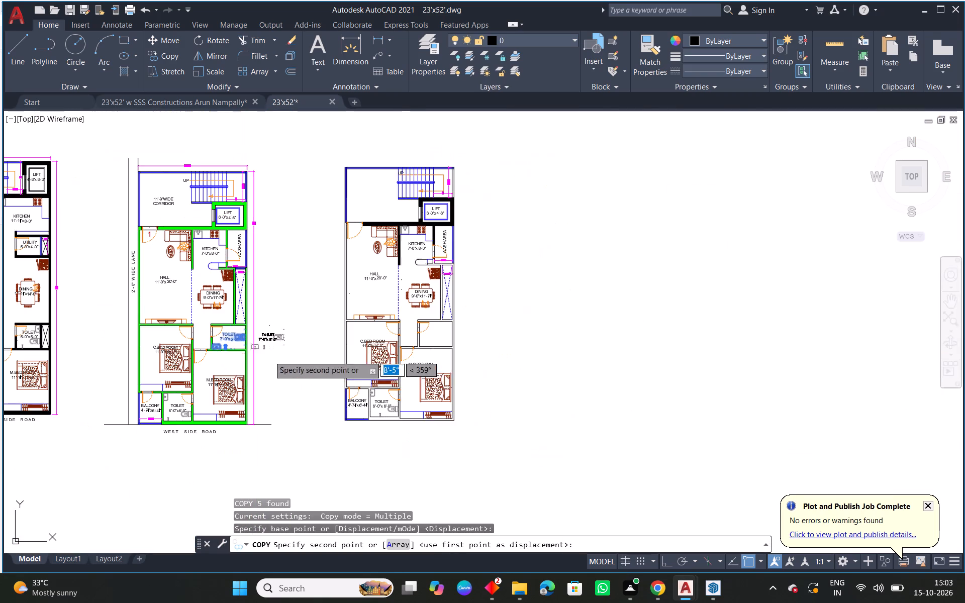
scroll(419, 341, up, 4)
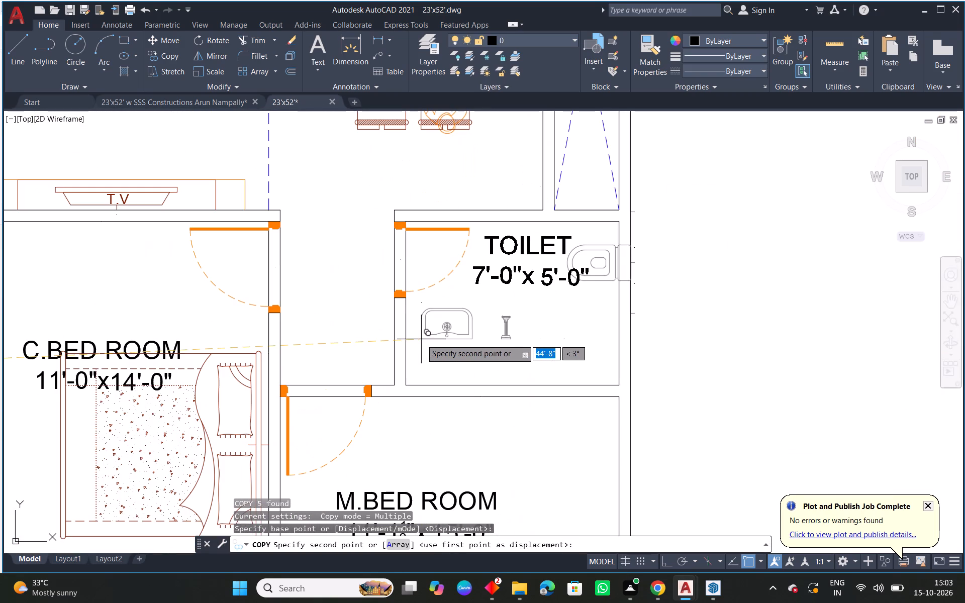
click(404, 382)
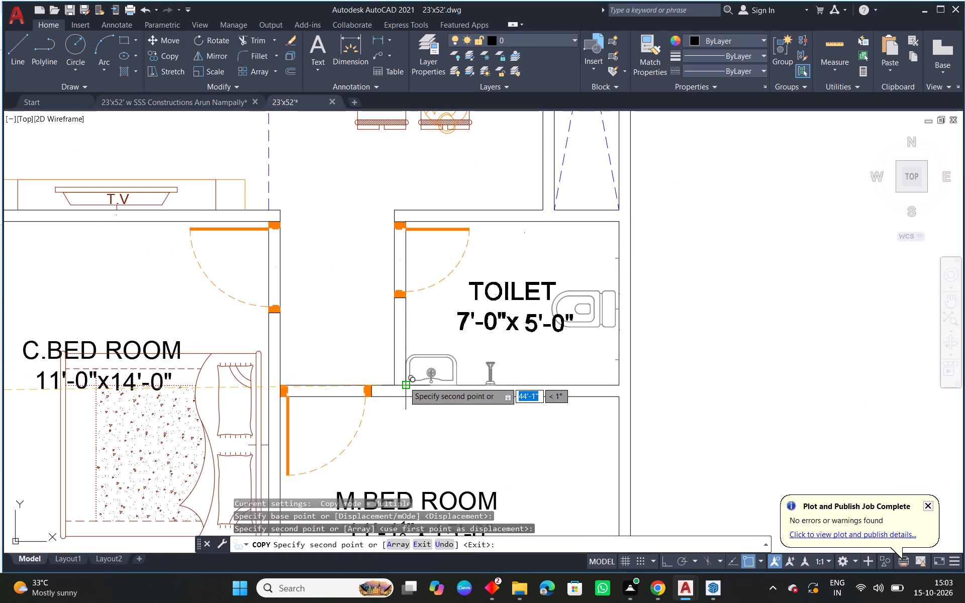
key(Escape)
Stretch the upper end of the copied toilet's 5'-0" dimension to the inner face of the redrawn toilet's upper wall.
click(460, 328)
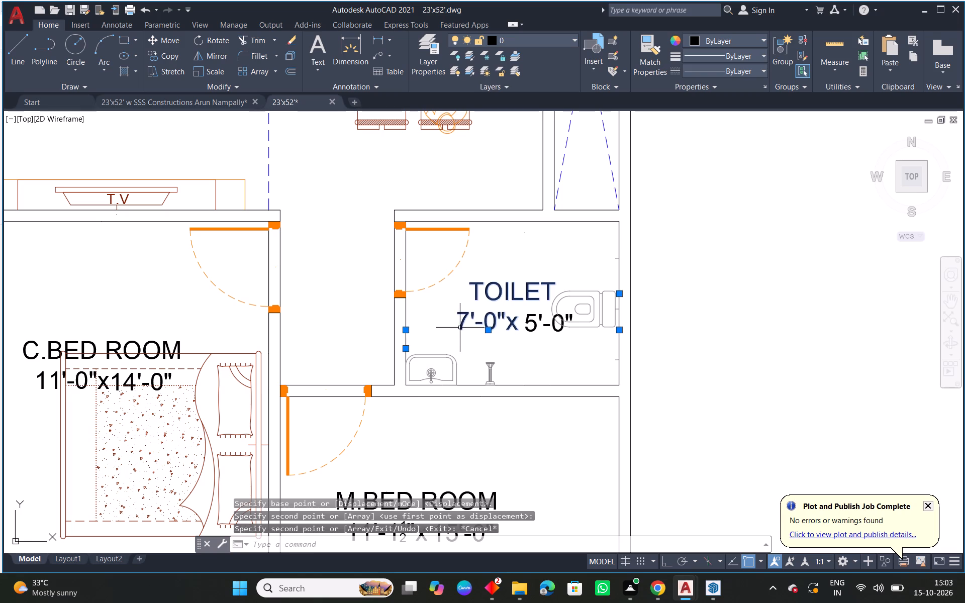
middle_drag(497, 340, 462, 347)
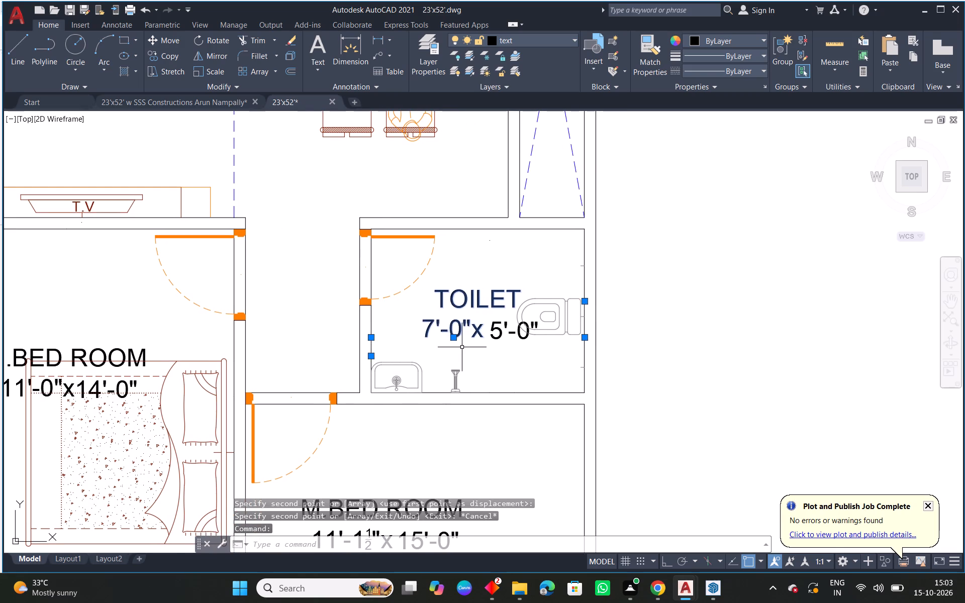
click(497, 333)
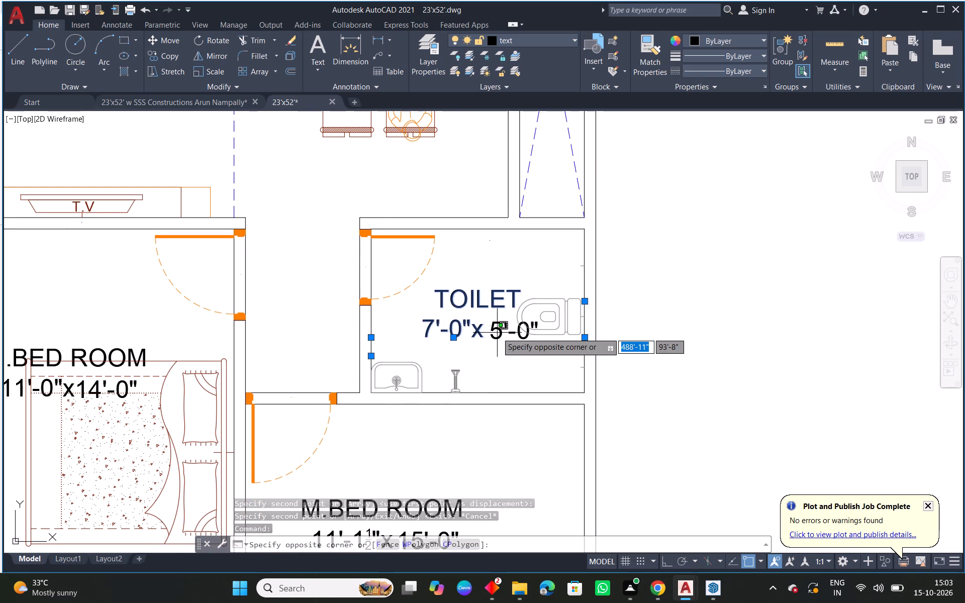
key(Escape)
click(497, 333)
key(Escape)
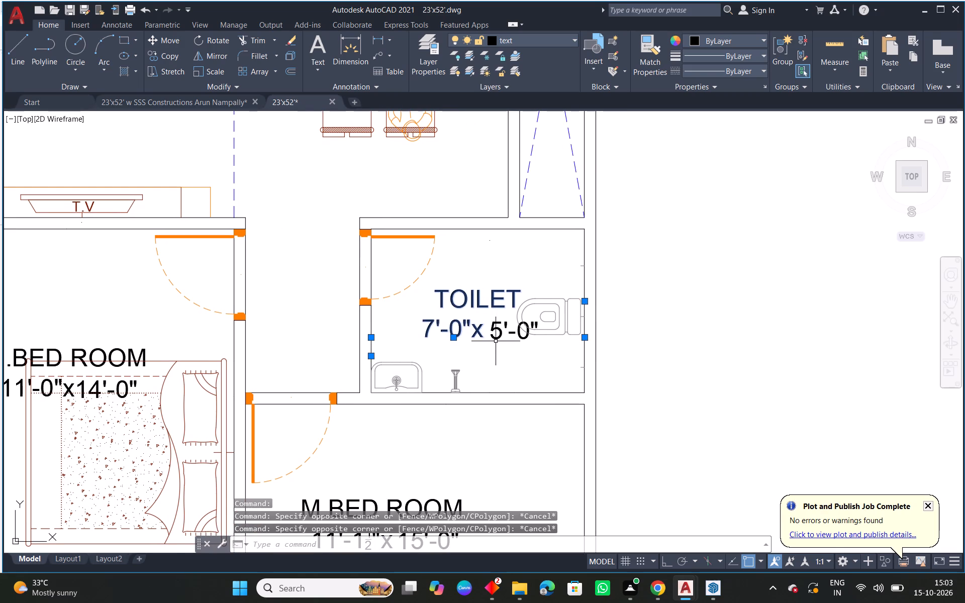
key(Escape)
click(499, 330)
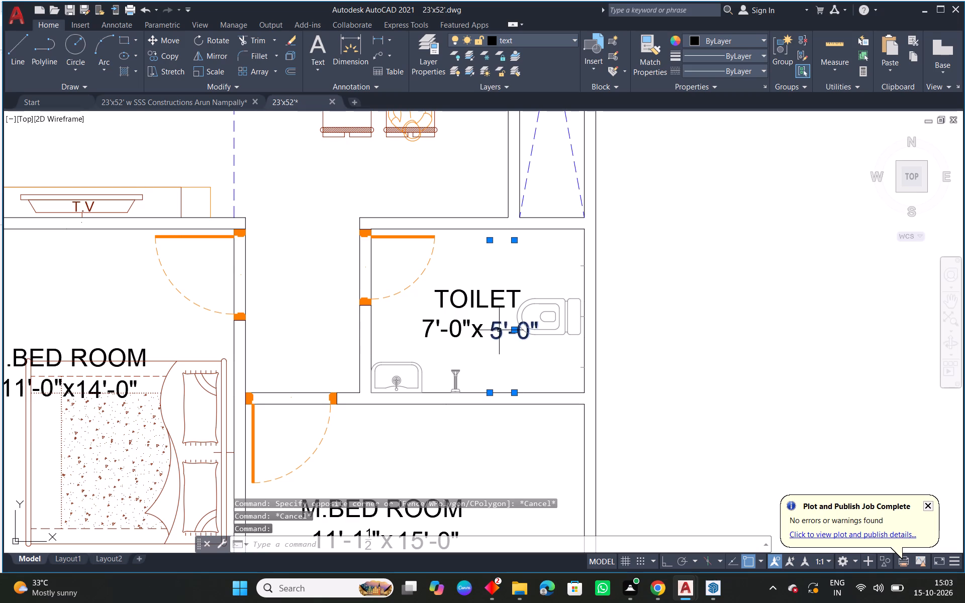
click(491, 241)
click(493, 229)
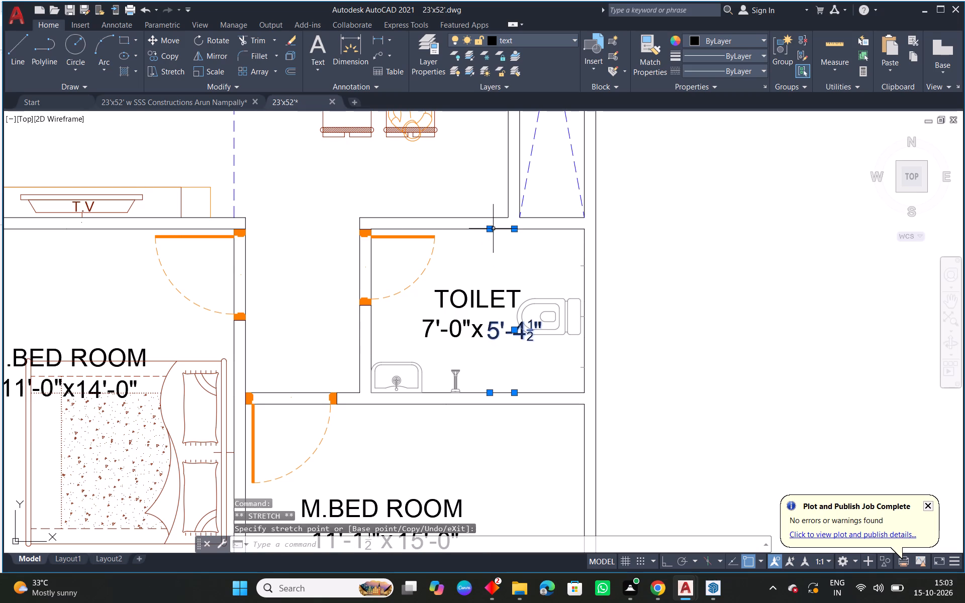
scroll(497, 337, down, 3)
middle_drag(394, 369, 408, 364)
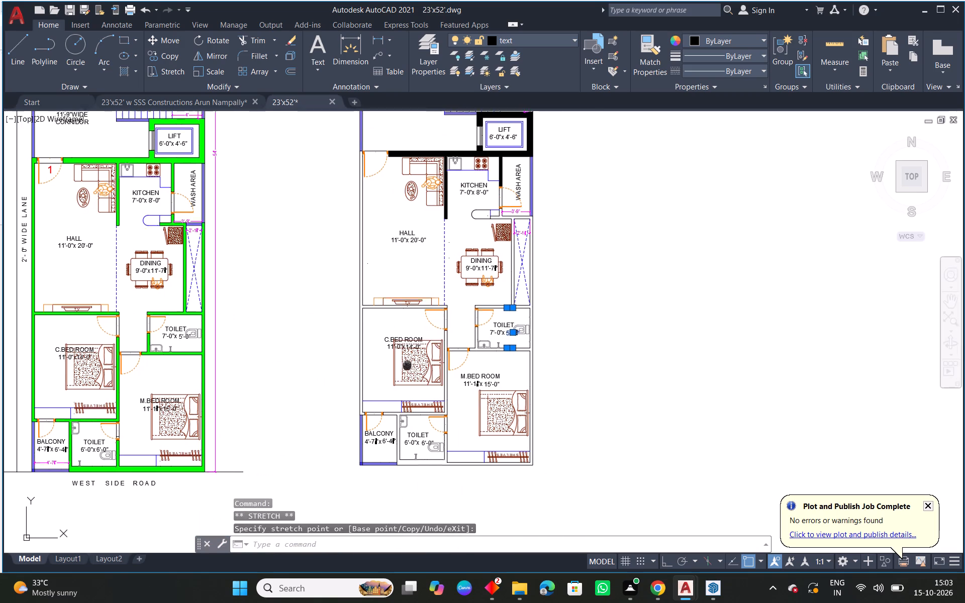
middle_drag(408, 364, 408, 364)
key(Escape)
key(Escape)
key(Escape)
key(Escape)
key(Escape)
key(Escape)
key(Escape)
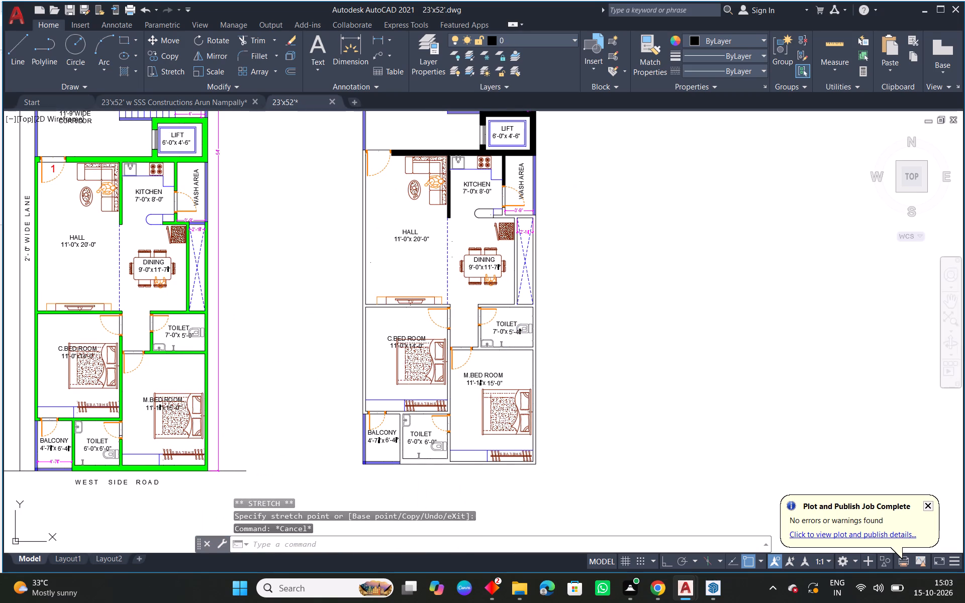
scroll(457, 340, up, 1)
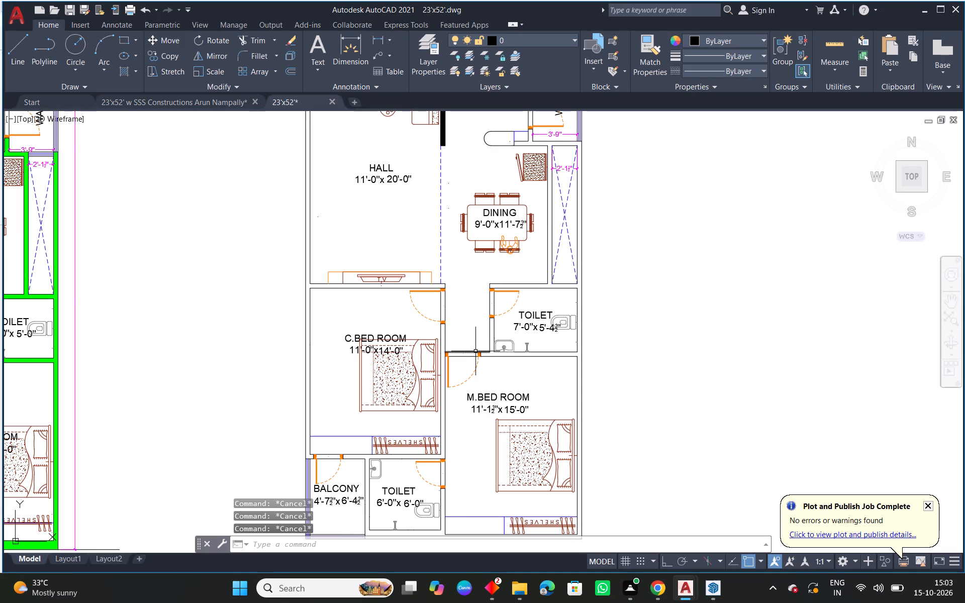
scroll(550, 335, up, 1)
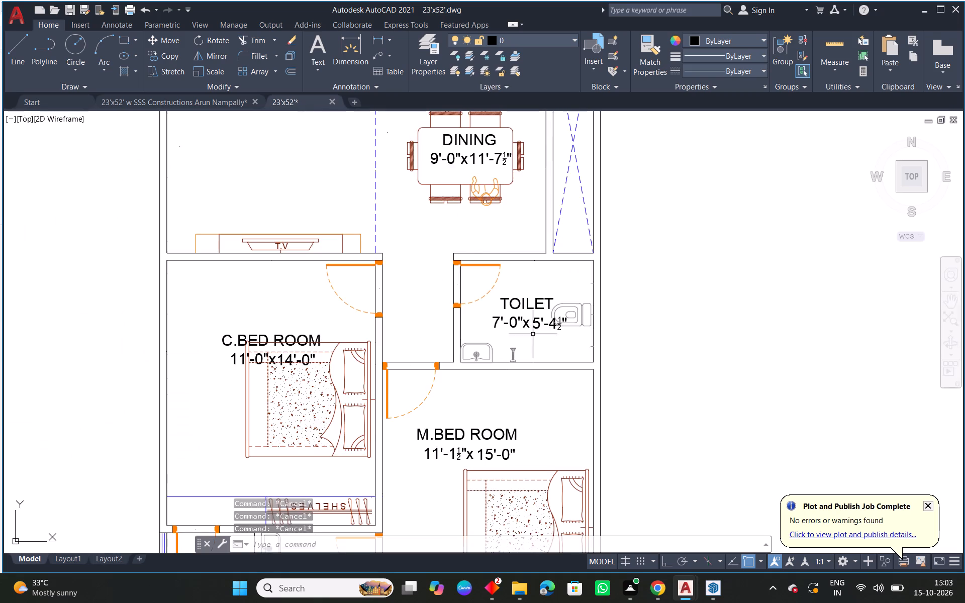
Fill the redrawn plan's remaining unfilled walls around the hall, dining, bedrooms and toilets with a solid hatch.
scroll(532, 335, down, 1)
middle_drag(532, 337, 532, 346)
scroll(532, 346, down, 2)
middle_drag(596, 345, 584, 350)
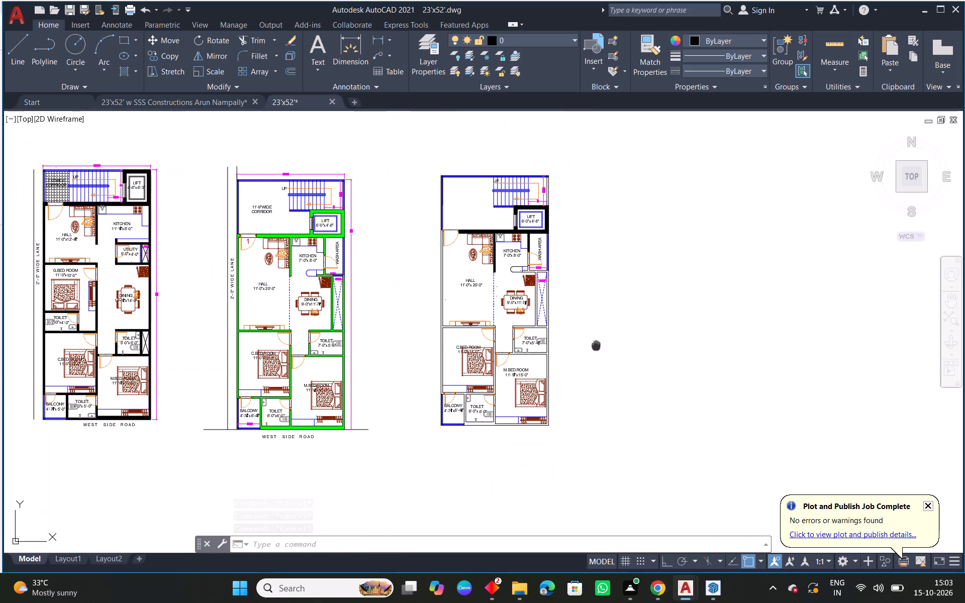
middle_drag(584, 350, 575, 353)
scroll(523, 357, up, 1)
middle_drag(595, 336, 608, 334)
text(h)
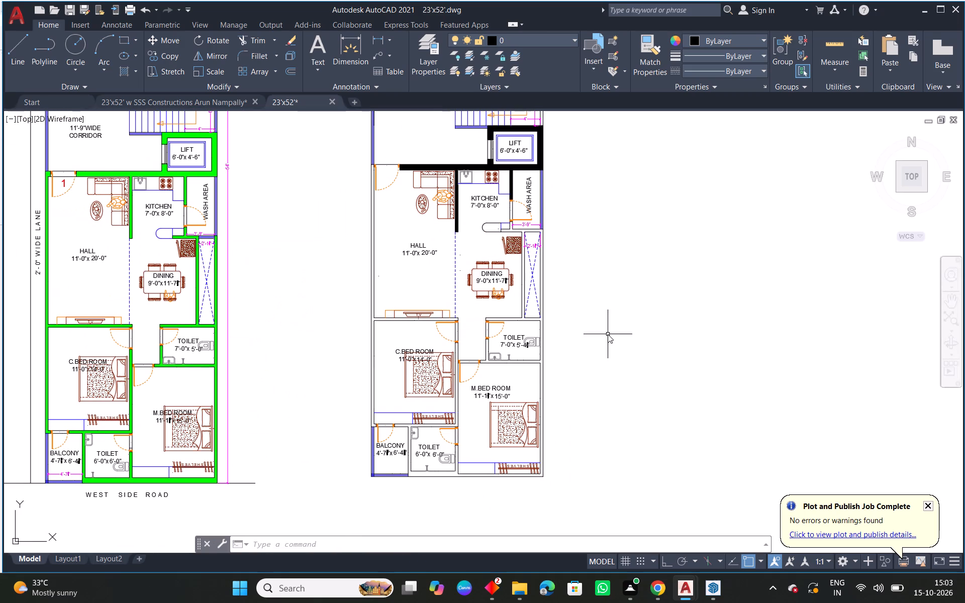
key(space)
scroll(546, 356, up, 1)
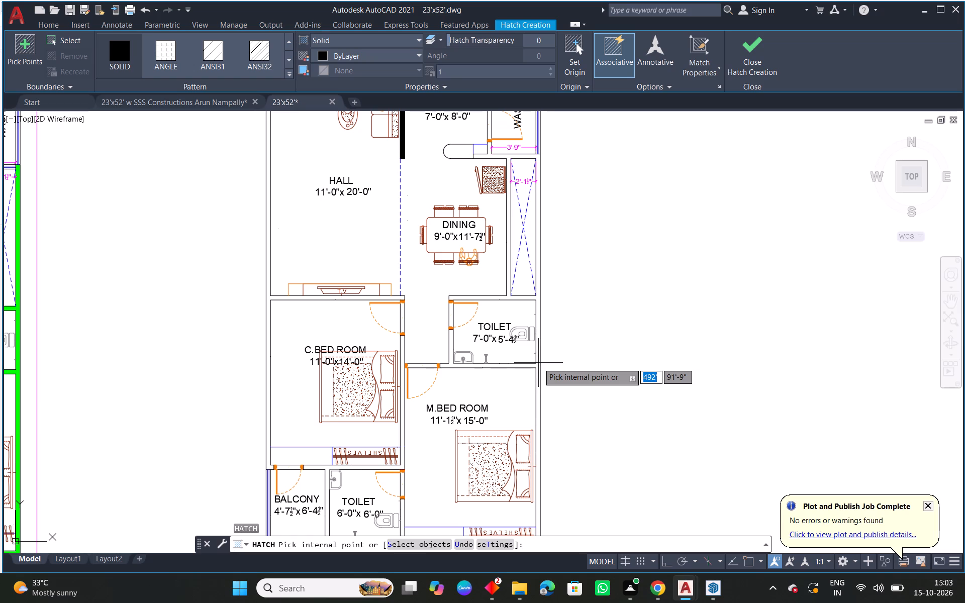
click(538, 363)
click(268, 305)
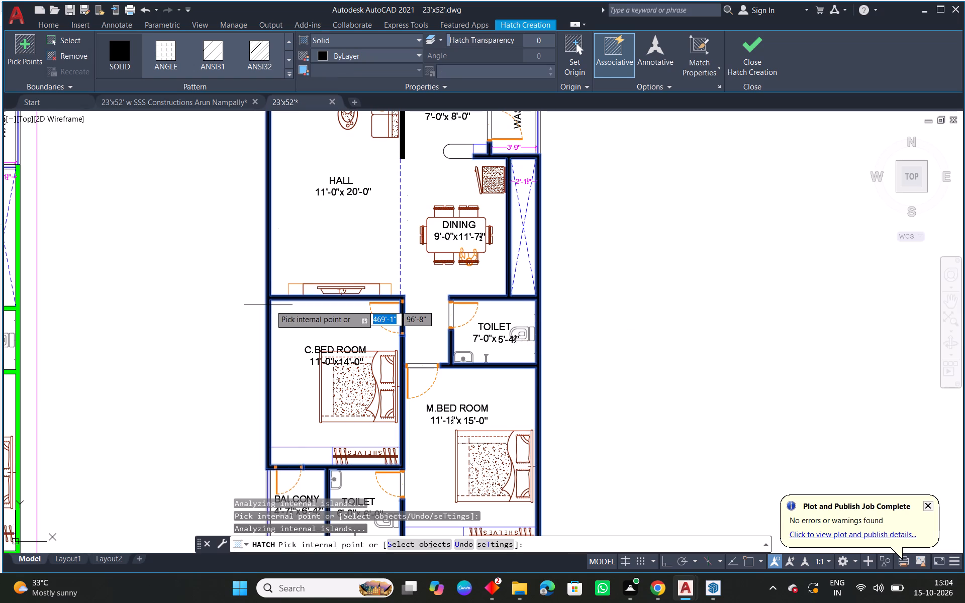
scroll(470, 345, down, 1)
middle_drag(547, 385, 539, 470)
right_click(542, 365)
click(584, 372)
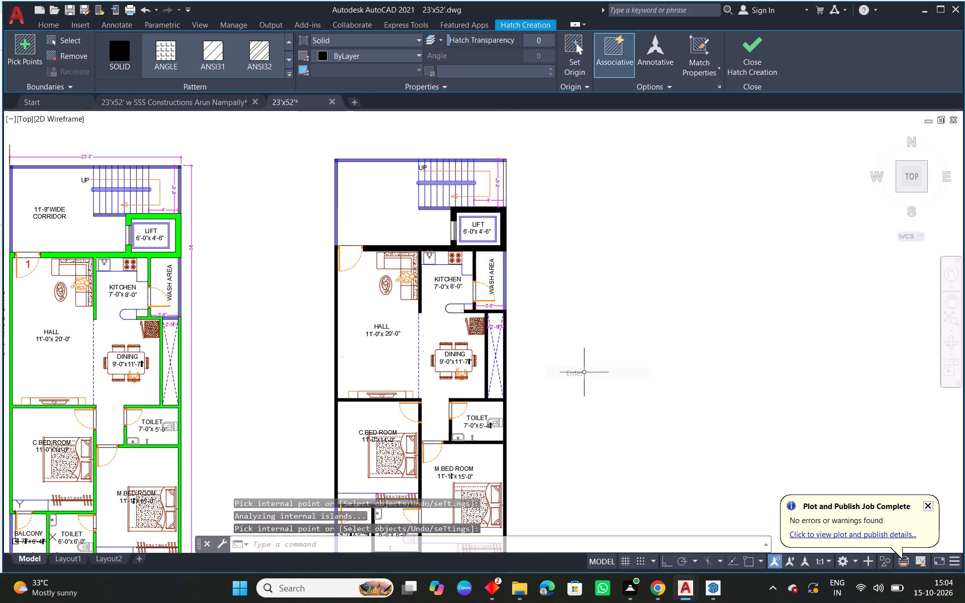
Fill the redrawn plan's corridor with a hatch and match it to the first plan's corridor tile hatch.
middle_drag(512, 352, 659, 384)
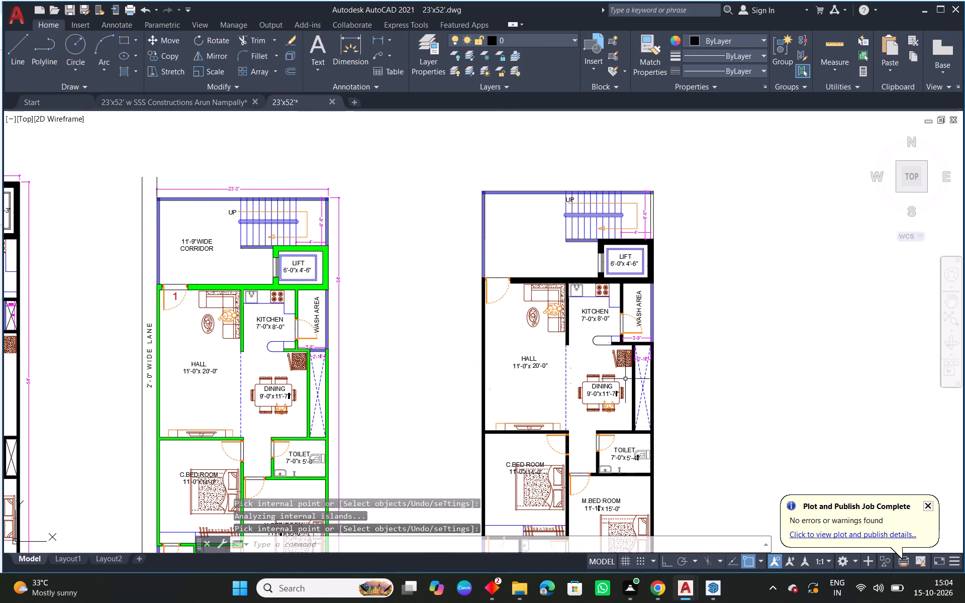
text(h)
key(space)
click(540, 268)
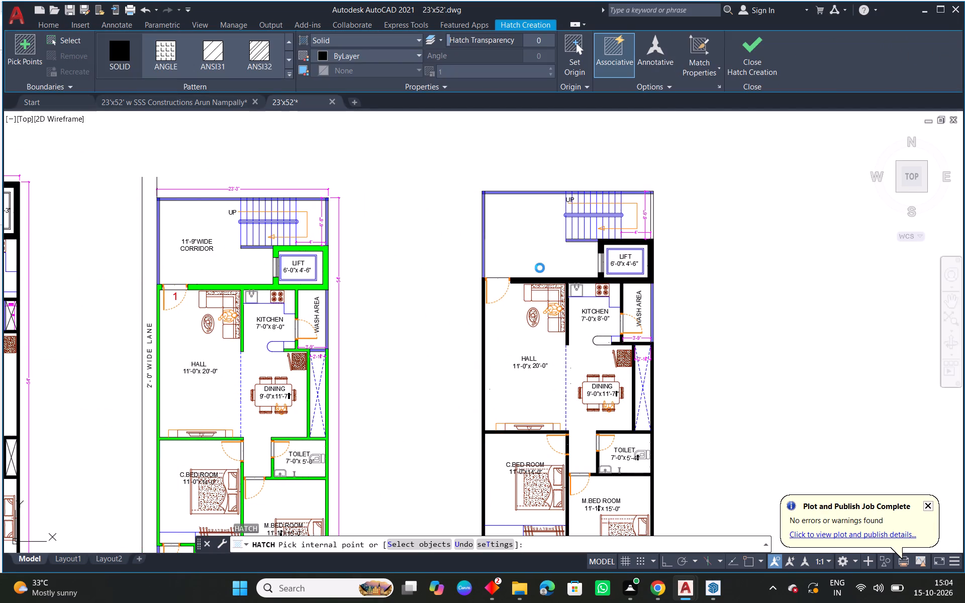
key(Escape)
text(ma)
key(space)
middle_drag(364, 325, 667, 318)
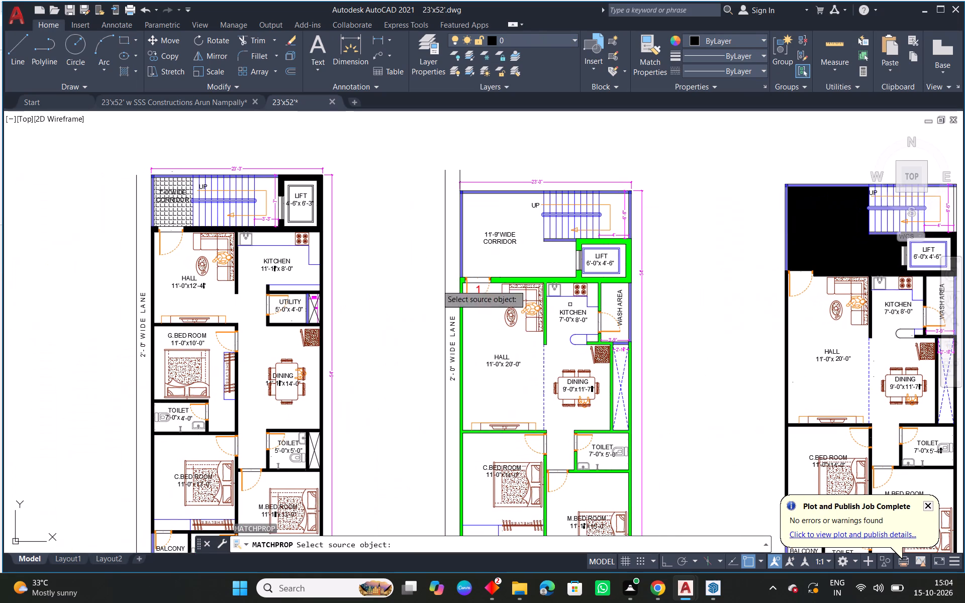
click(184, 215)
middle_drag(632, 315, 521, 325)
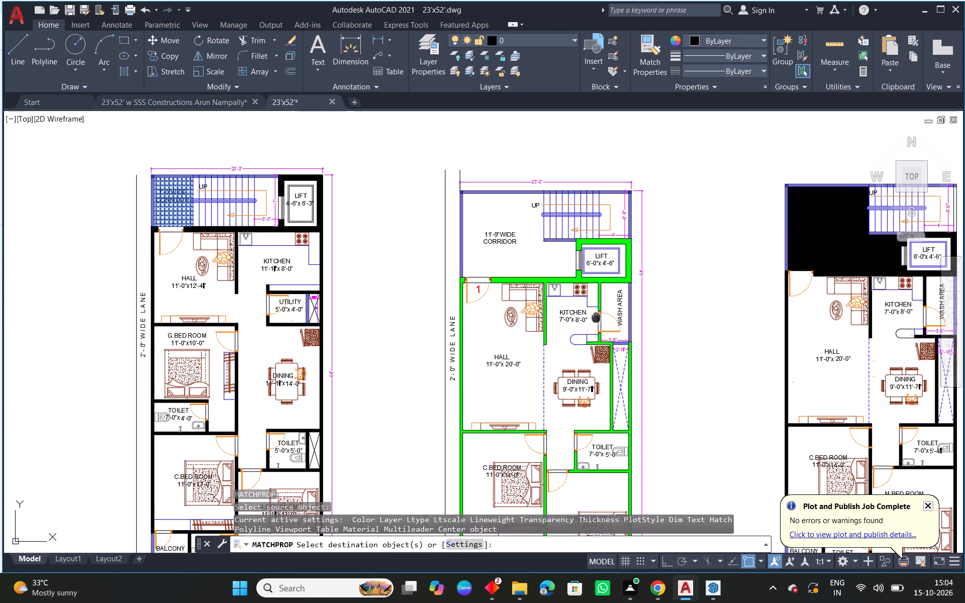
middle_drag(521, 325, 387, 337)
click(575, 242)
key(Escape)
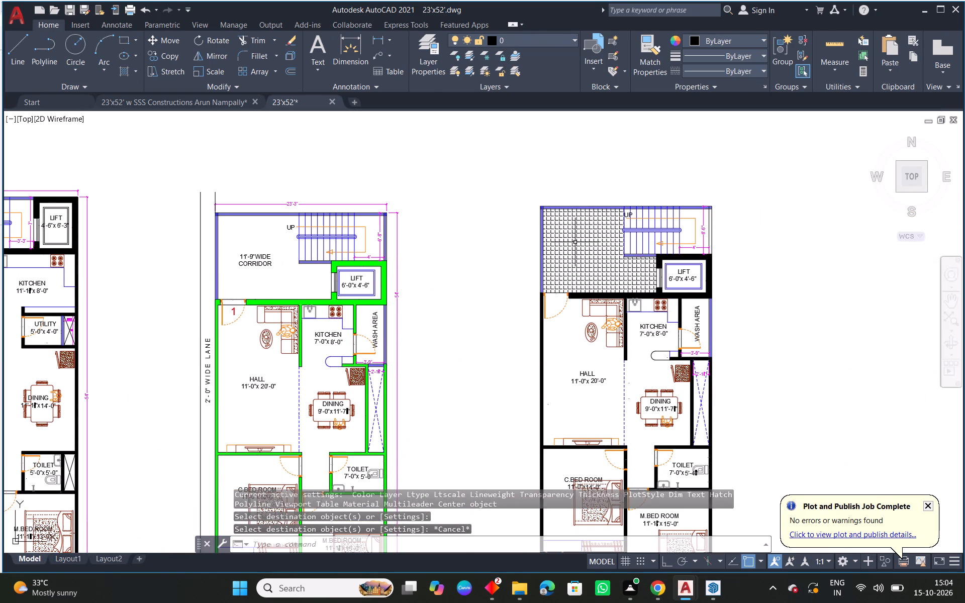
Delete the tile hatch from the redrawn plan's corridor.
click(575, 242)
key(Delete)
Copy the 11'-9" WIDE CORRIDOR label from the green plan into the redrawn plan's corridor.
click(255, 255)
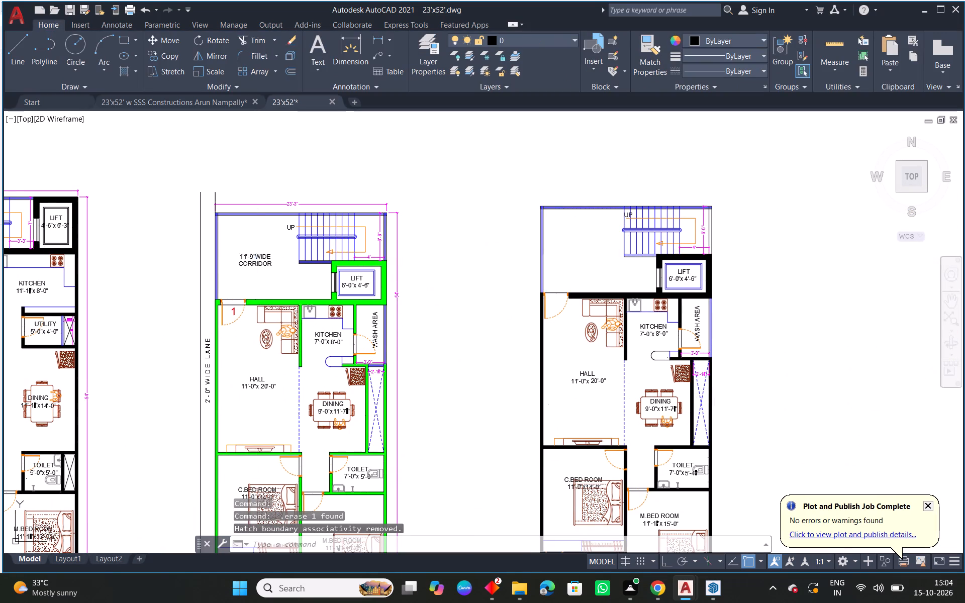
text(co)
key(space)
click(255, 255)
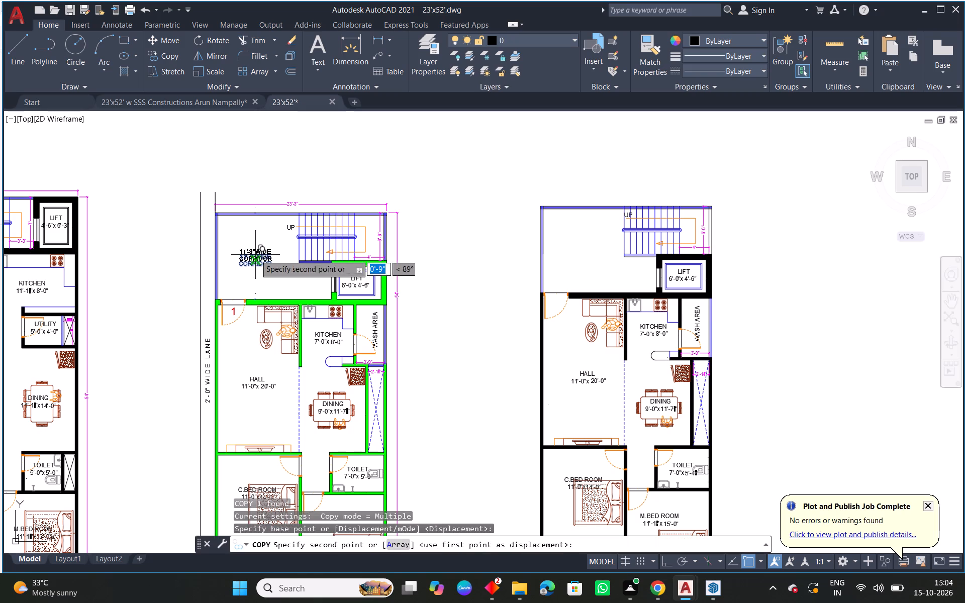
scroll(577, 254, up, 2)
click(570, 248)
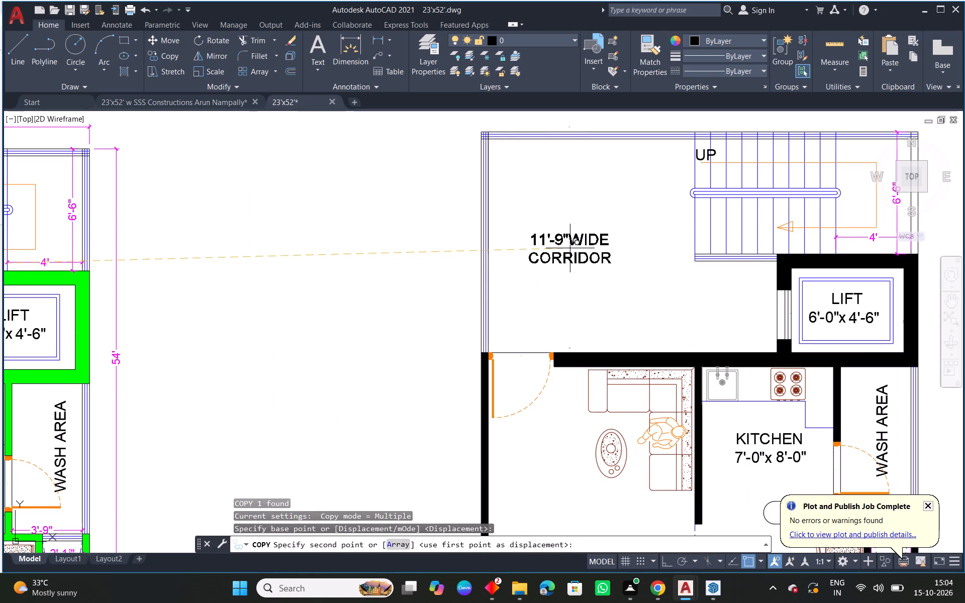
key(Escape)
click(601, 258)
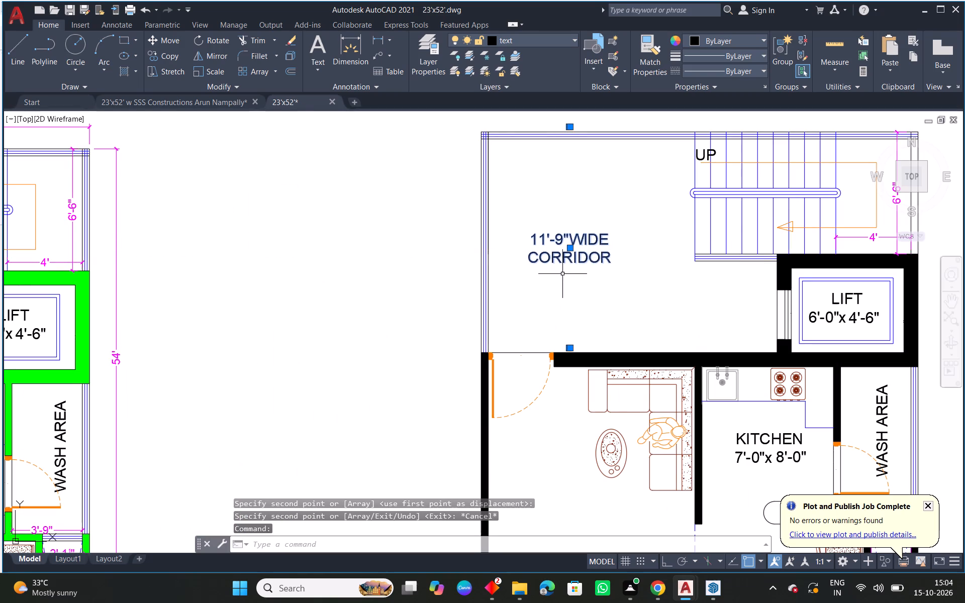
key(Escape)
Stretch the copied corridor dimension's ends to the upper boundary wall's inner face and the corridor-side face of the hall wall.
middle_drag(590, 286, 498, 338)
click(475, 310)
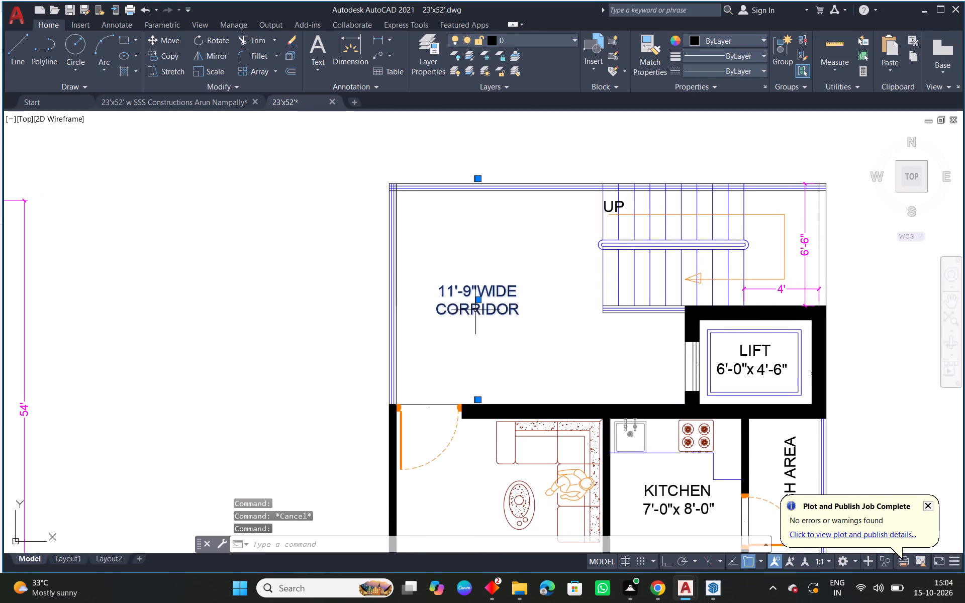
scroll(467, 157, up, 3)
scroll(493, 252, up, 2)
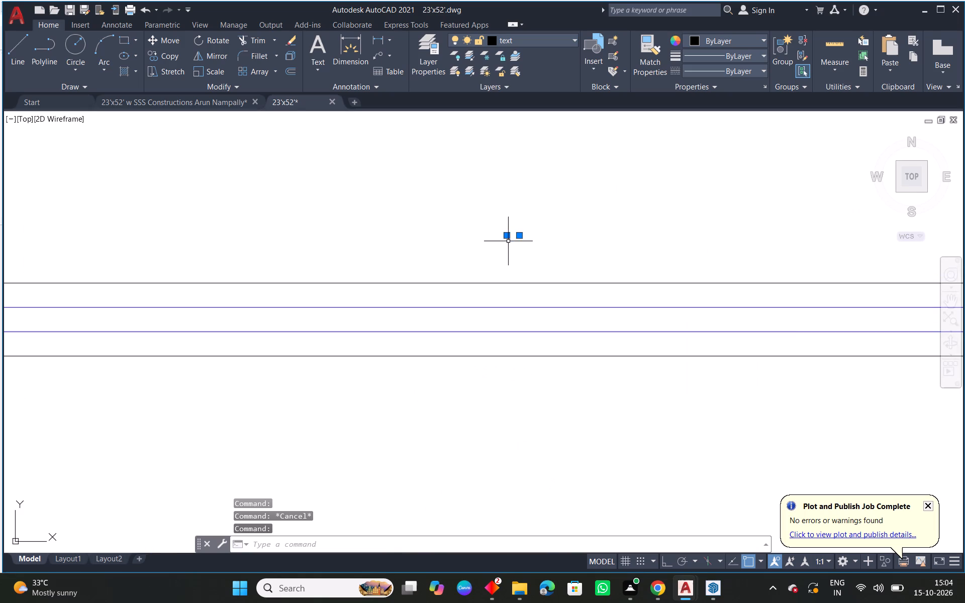
click(507, 234)
click(507, 361)
scroll(520, 355, down, 4)
middle_drag(621, 419, 595, 247)
scroll(592, 246, down, 2)
middle_drag(625, 377, 623, 211)
scroll(527, 387, up, 2)
click(526, 346)
click(523, 366)
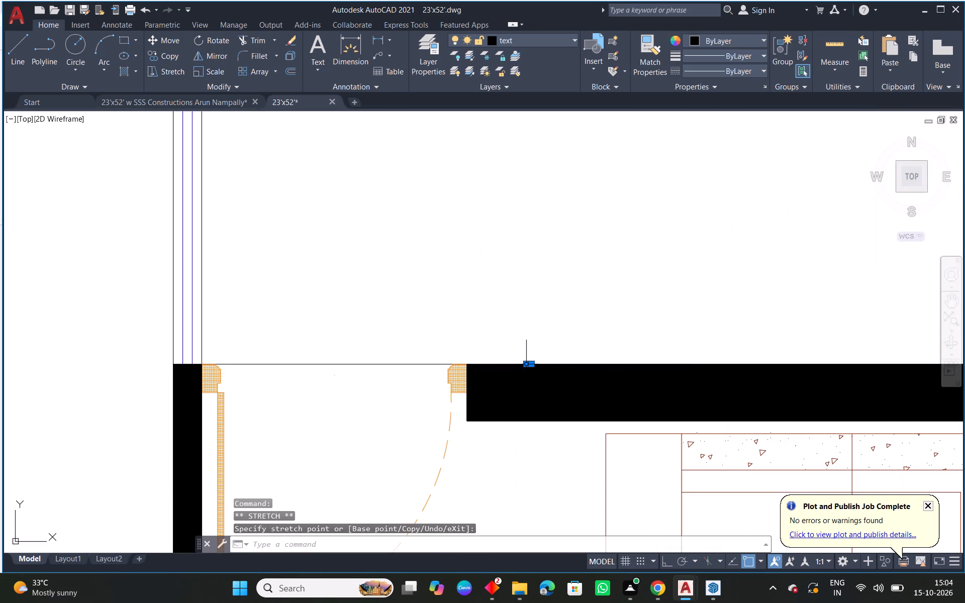
scroll(554, 346, down, 3)
middle_drag(578, 278, 553, 323)
scroll(552, 324, down, 2)
key(Escape)
scroll(465, 314, down, 2)
Stretch the upper end of the corridor dimension to the outer face of the upper boundary wall.
middle_drag(392, 339, 416, 337)
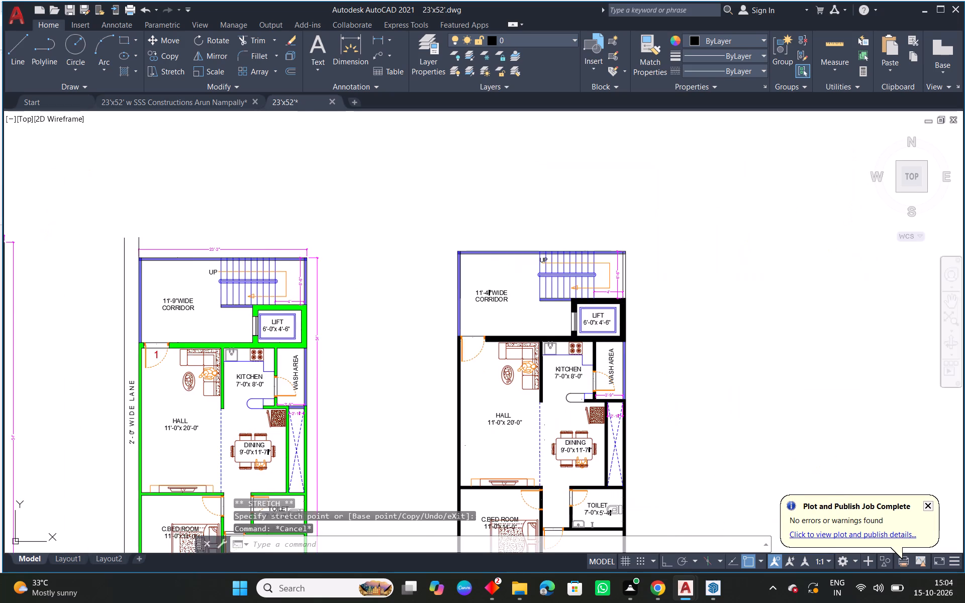
middle_drag(416, 337, 529, 321)
middle_drag(639, 314, 581, 312)
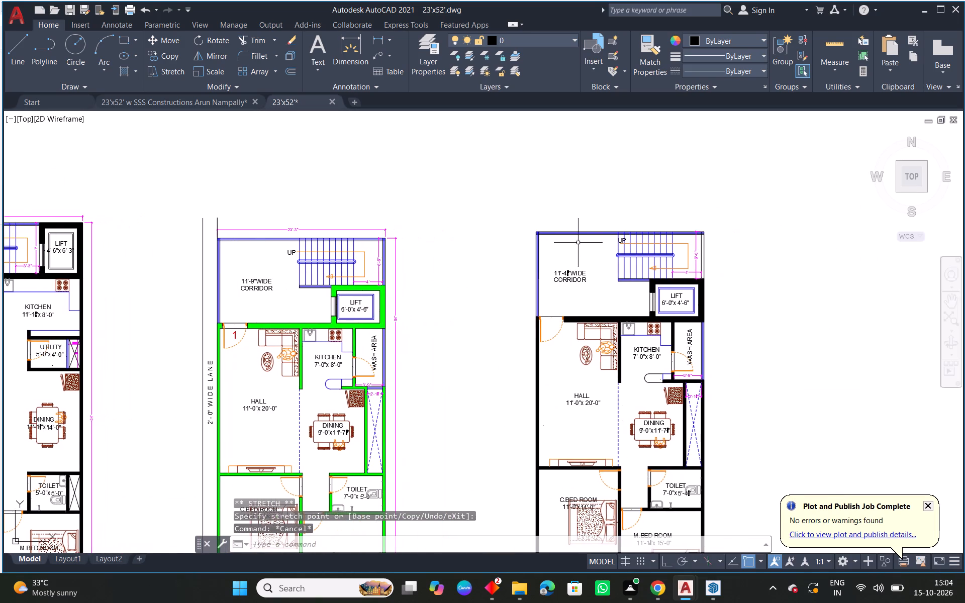
scroll(578, 241, up, 1)
click(571, 301)
scroll(573, 224, up, 7)
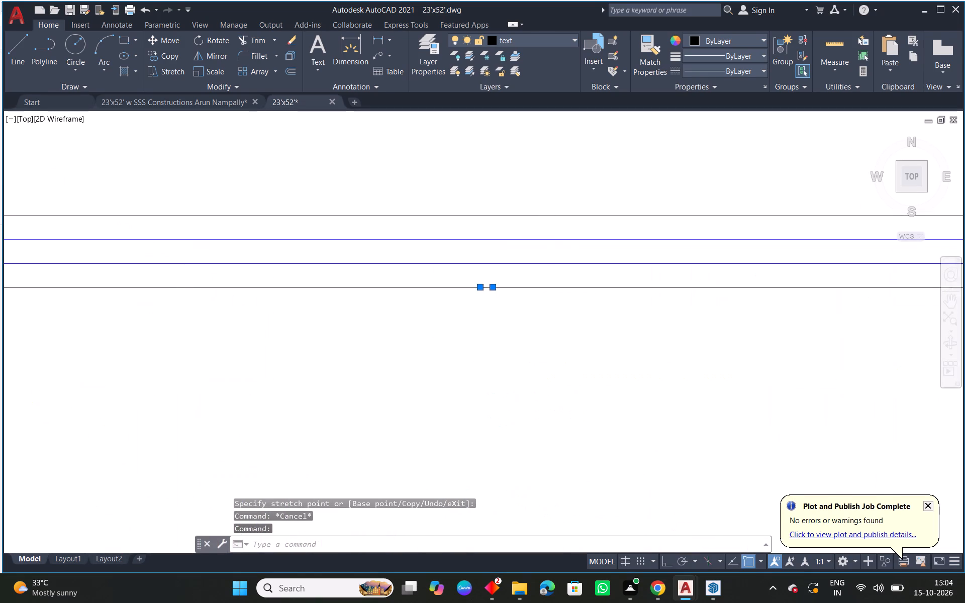
click(439, 318)
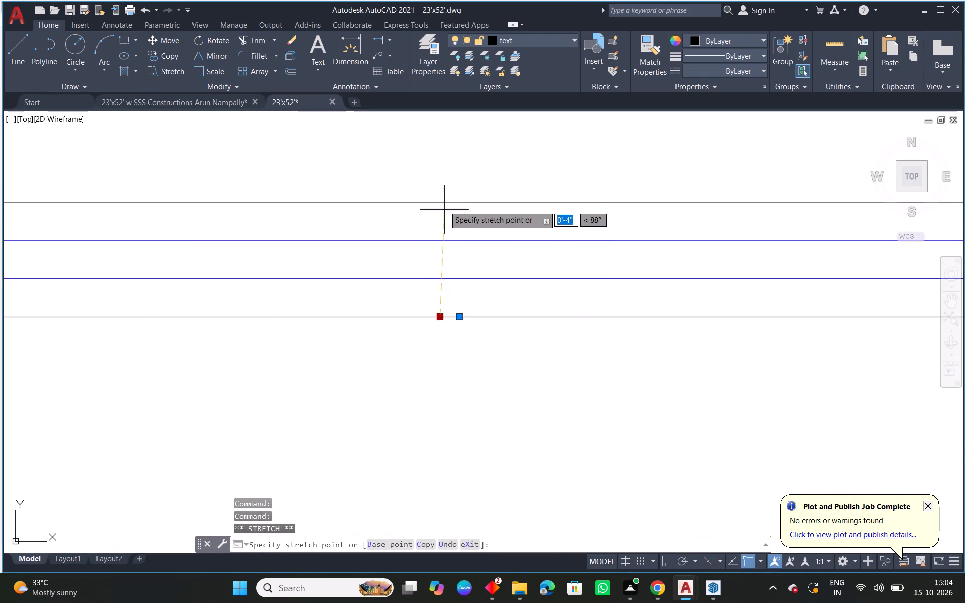
click(442, 198)
scroll(507, 259, down, 6)
middle_drag(620, 374, 618, 357)
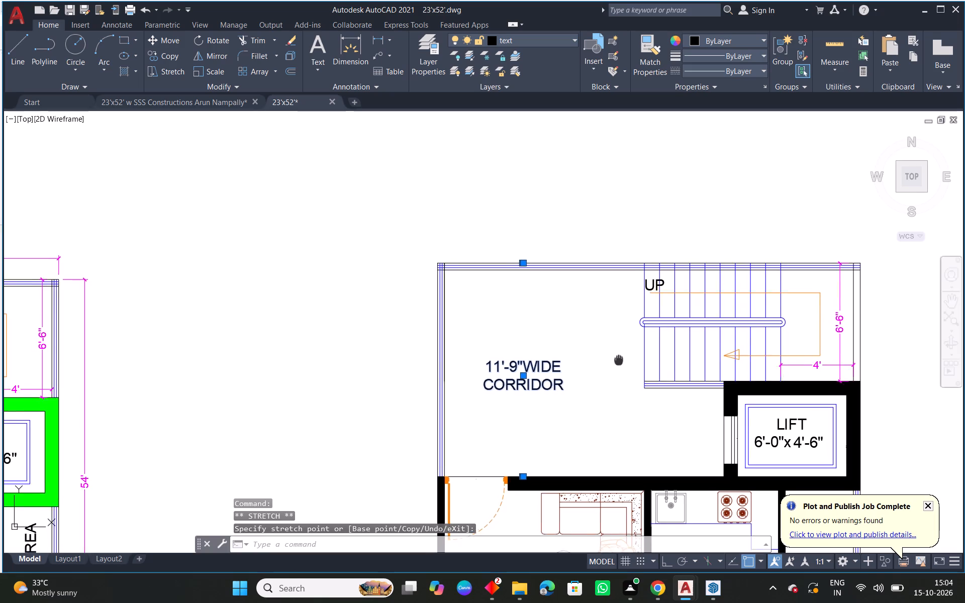
middle_drag(618, 357, 612, 320)
key(Escape)
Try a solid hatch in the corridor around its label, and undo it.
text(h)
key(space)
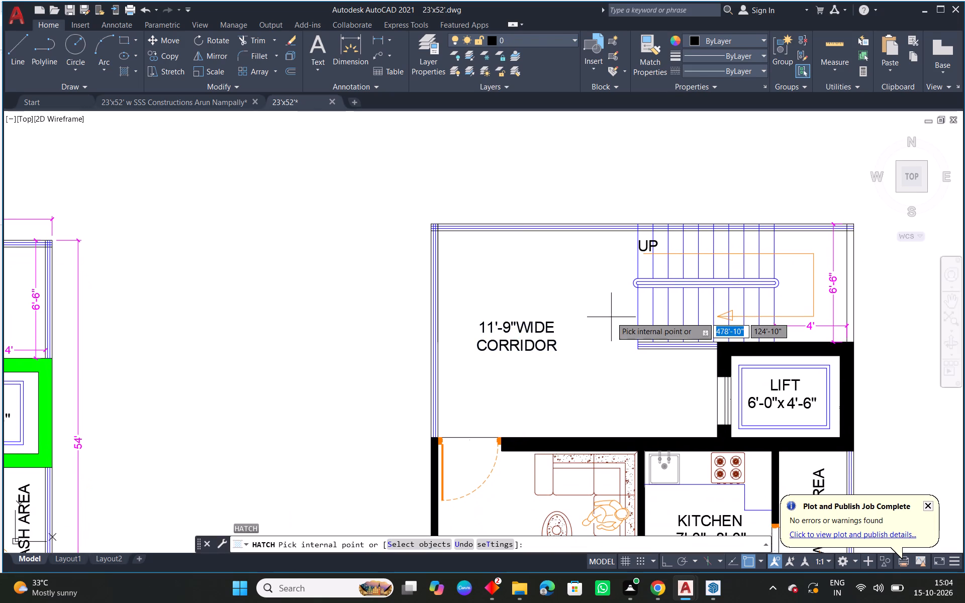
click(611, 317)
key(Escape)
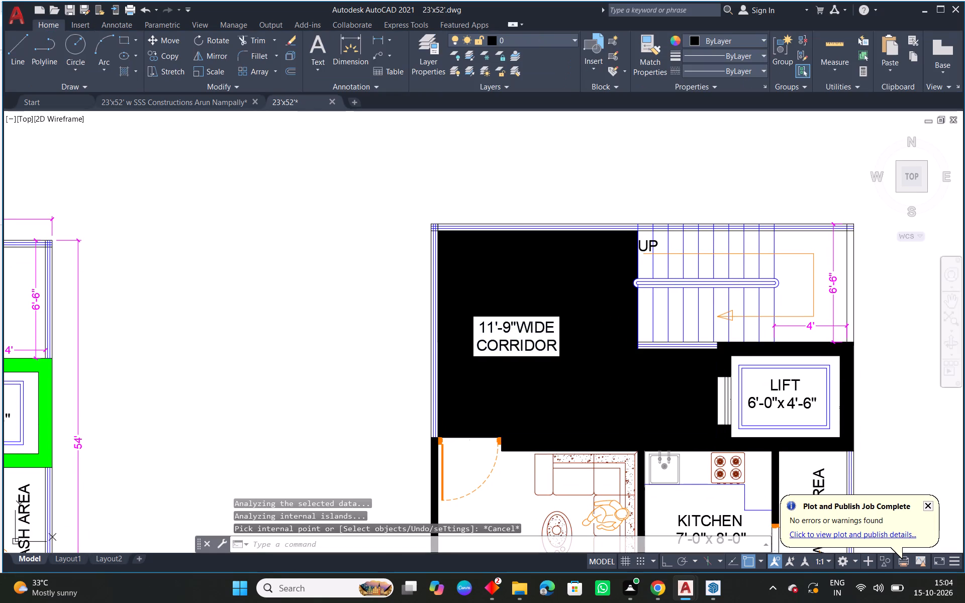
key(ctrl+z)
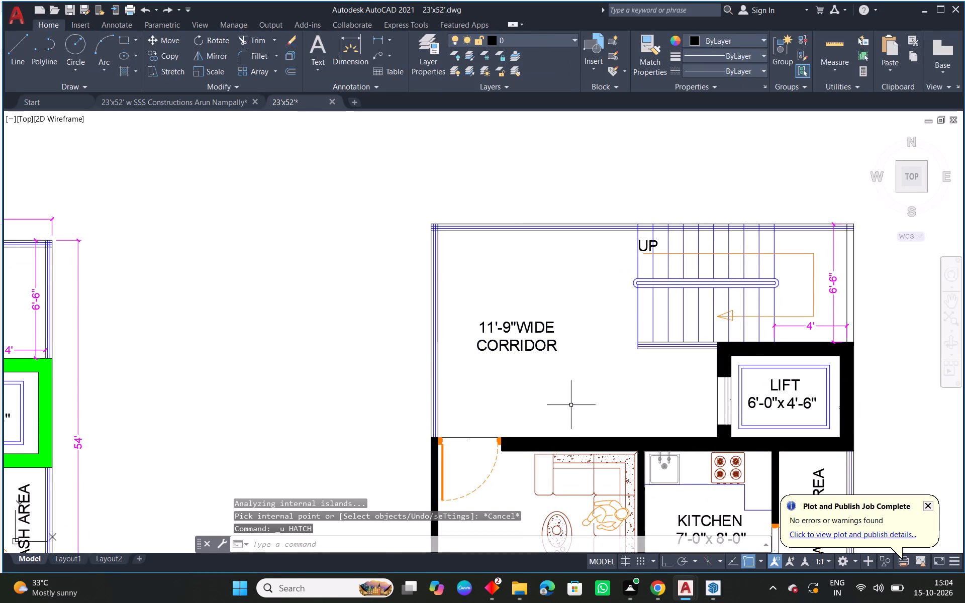
Fill the redrawn plan's corridor with a solid hatch that leaves its label clear.
text(h)
key(space)
click(571, 405)
right_click(571, 405)
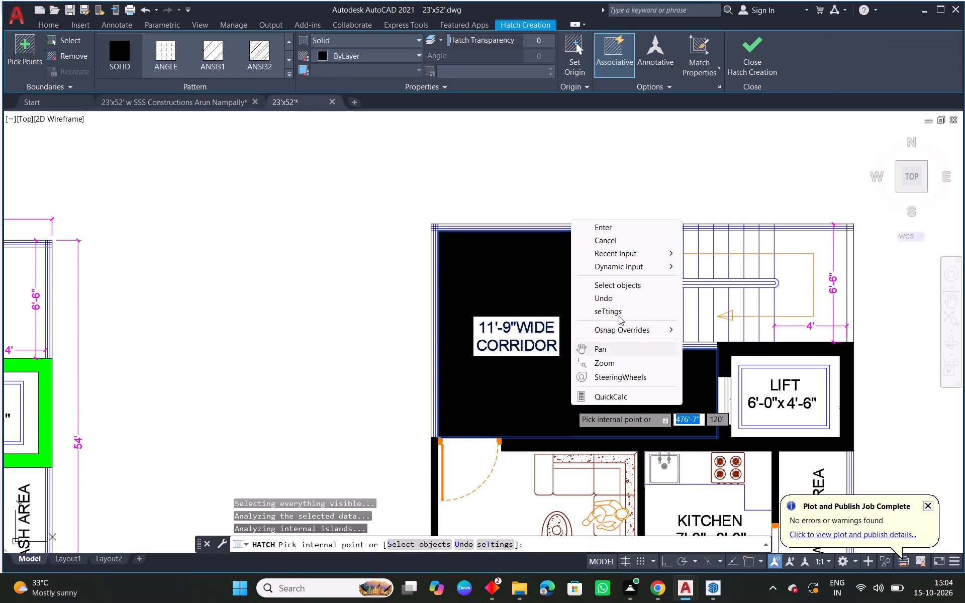
click(609, 231)
key(Escape)
Match the redrawn corridor's solid hatch to the tile hatch of the first plan's 7'-0" WIDE CORRIDOR.
scroll(592, 344, down, 3)
middle_drag(562, 363, 633, 342)
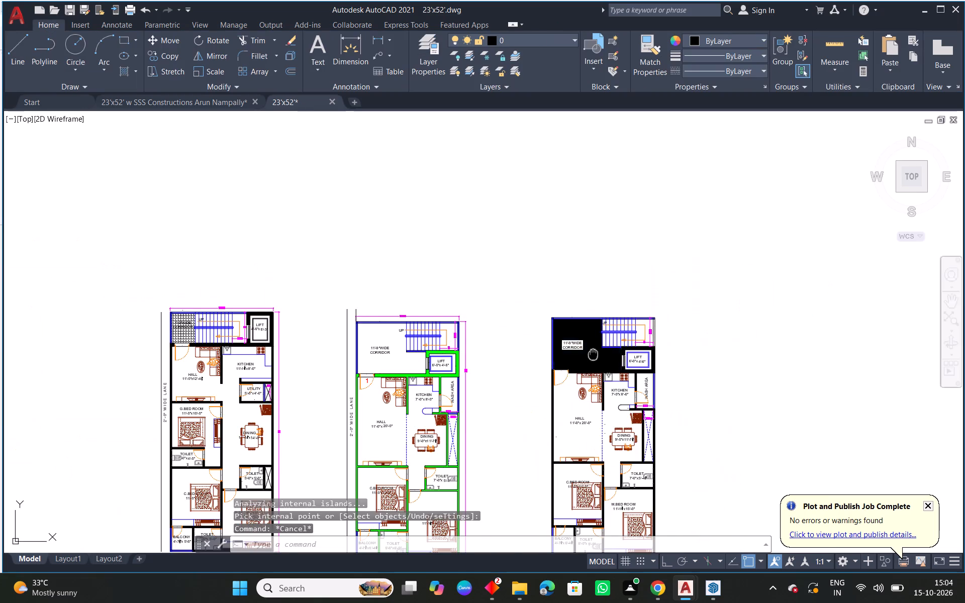
middle_drag(633, 342, 647, 336)
text(ma)
key(space)
scroll(275, 307, up, 2)
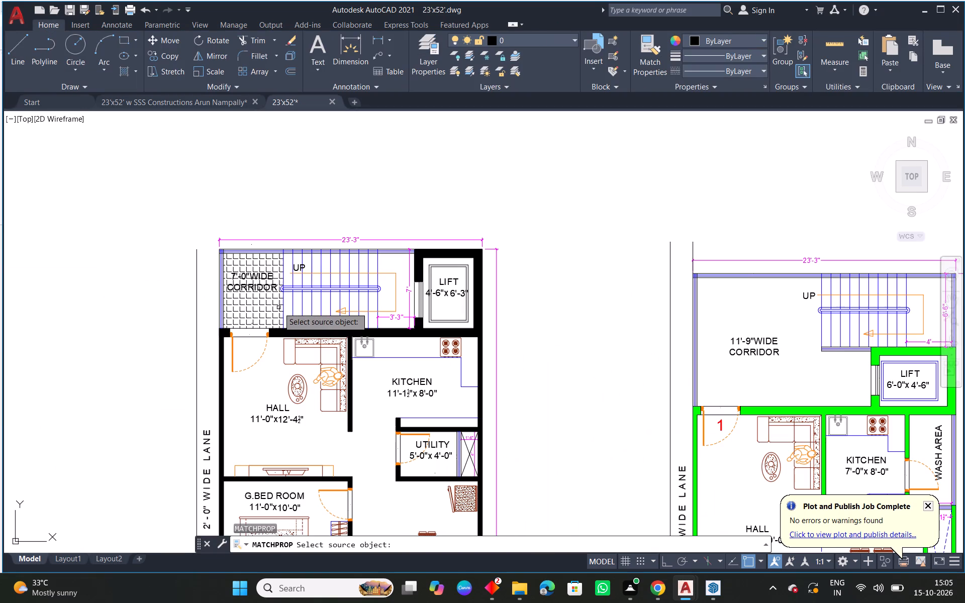
click(273, 312)
middle_drag(688, 218, 180, 244)
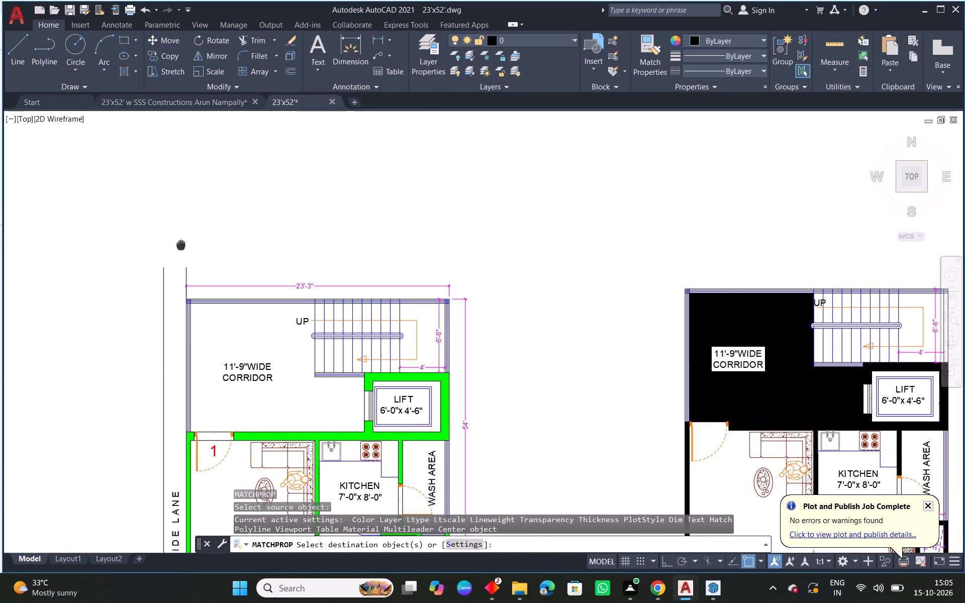
click(788, 372)
key(Escape)
middle_drag(817, 389, 520, 313)
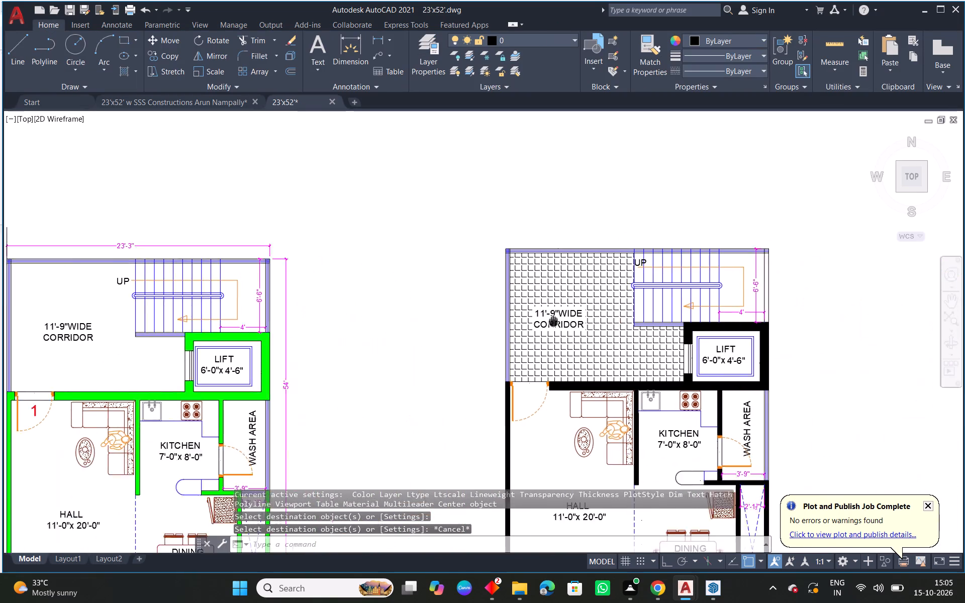
middle_drag(520, 313, 500, 309)
Draw a line across the redrawn hall's entrance door opening, along the inner face of the corridor wall.
middle_drag(751, 348, 719, 308)
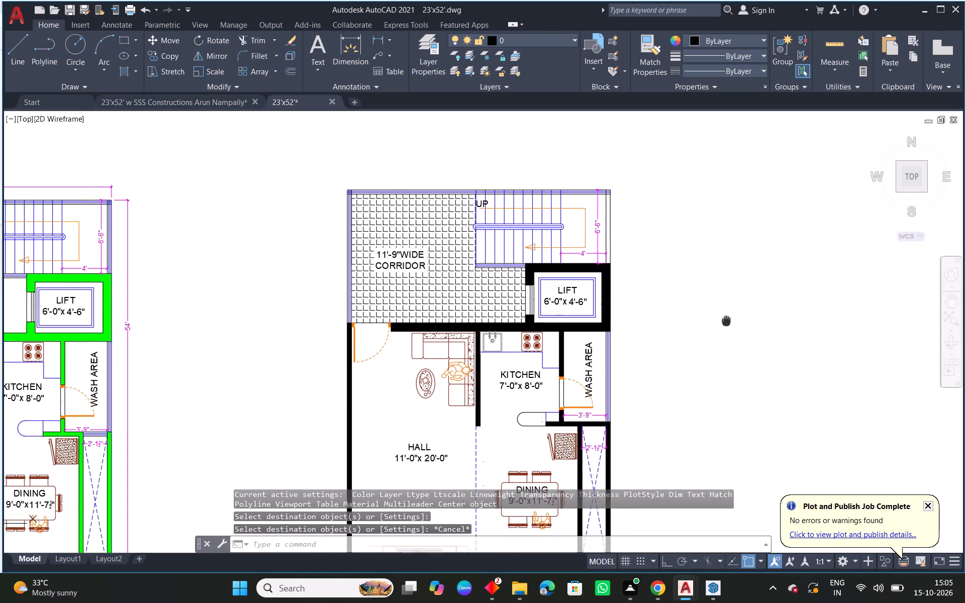
middle_drag(719, 308, 701, 280)
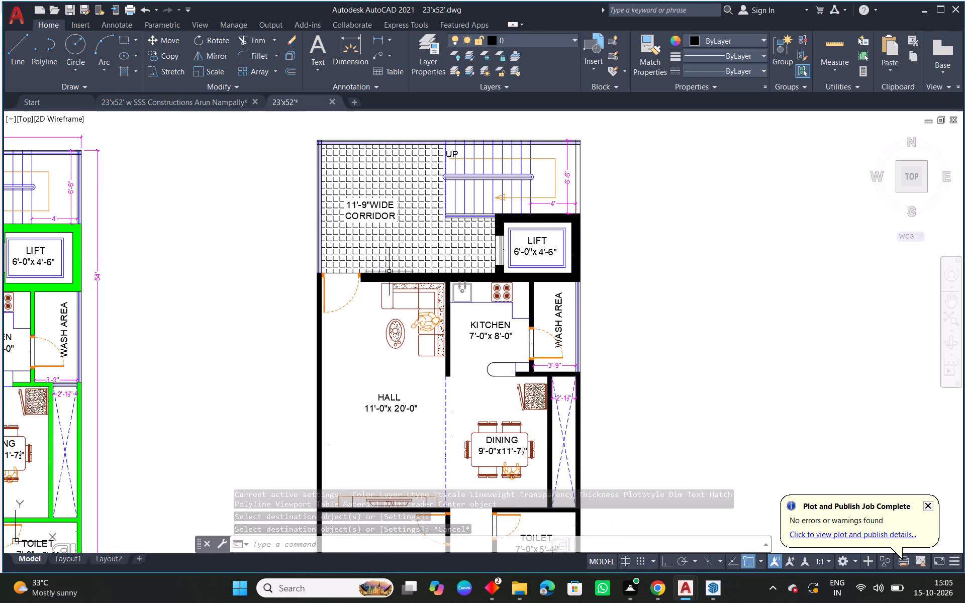
scroll(328, 283, up, 2)
middle_drag(391, 282, 502, 310)
text(l)
key(space)
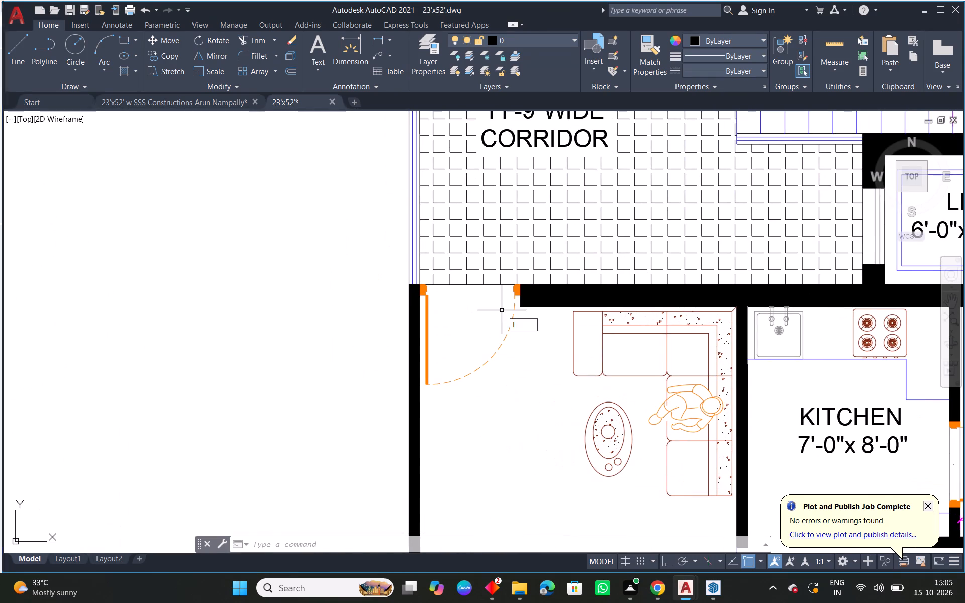
scroll(518, 310, up, 1)
click(526, 308)
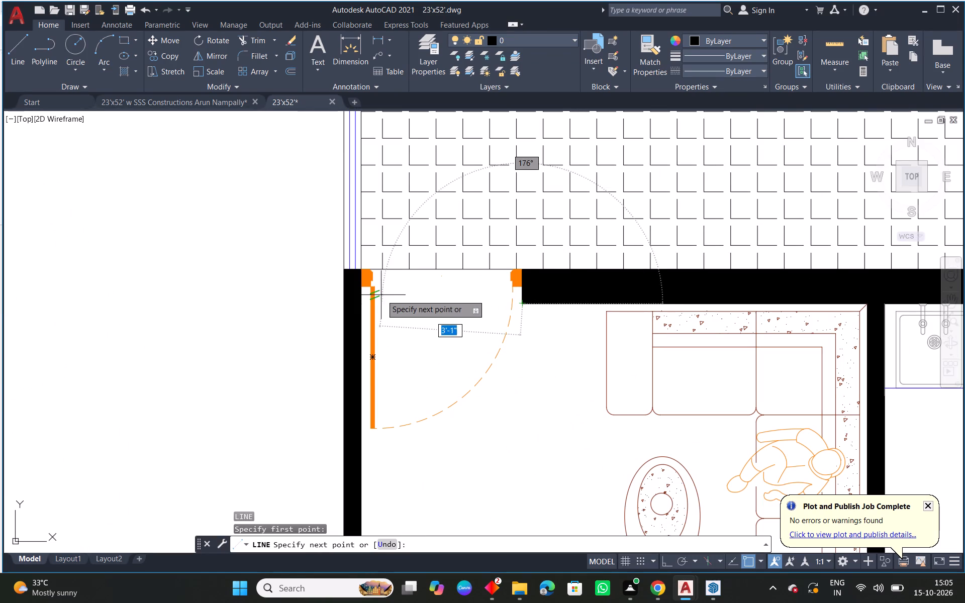
click(362, 301)
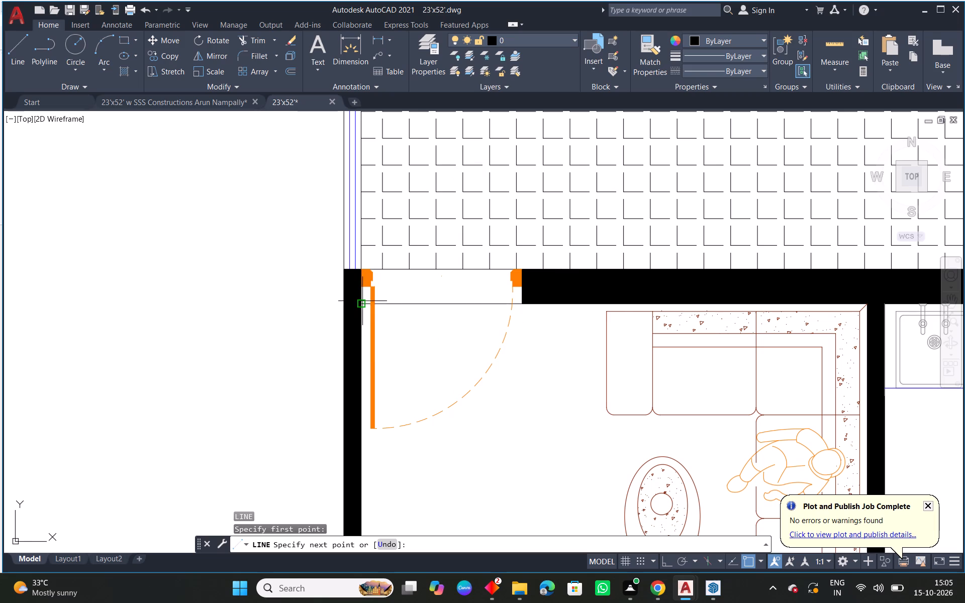
right_click(364, 301)
click(393, 306)
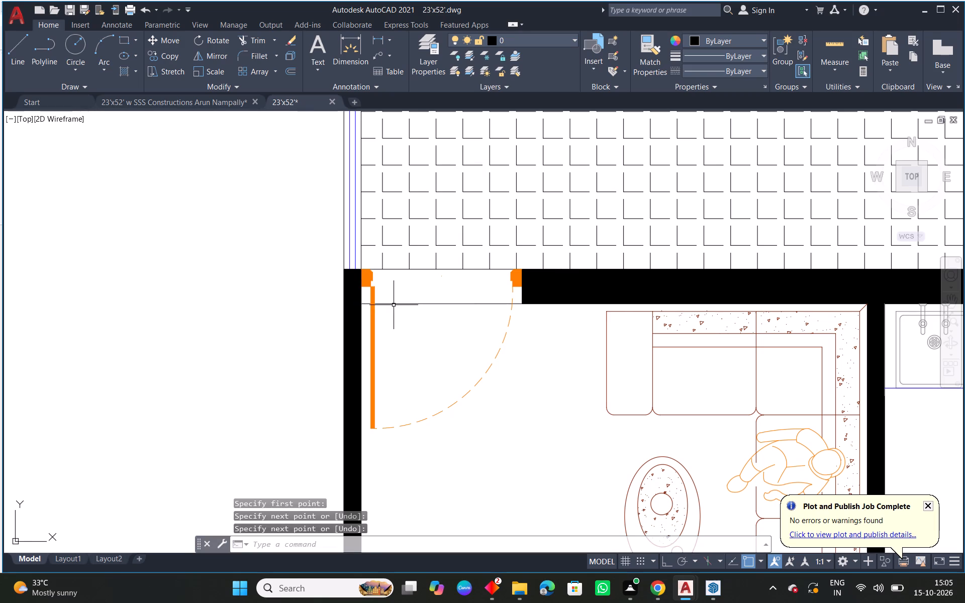
key(Escape)
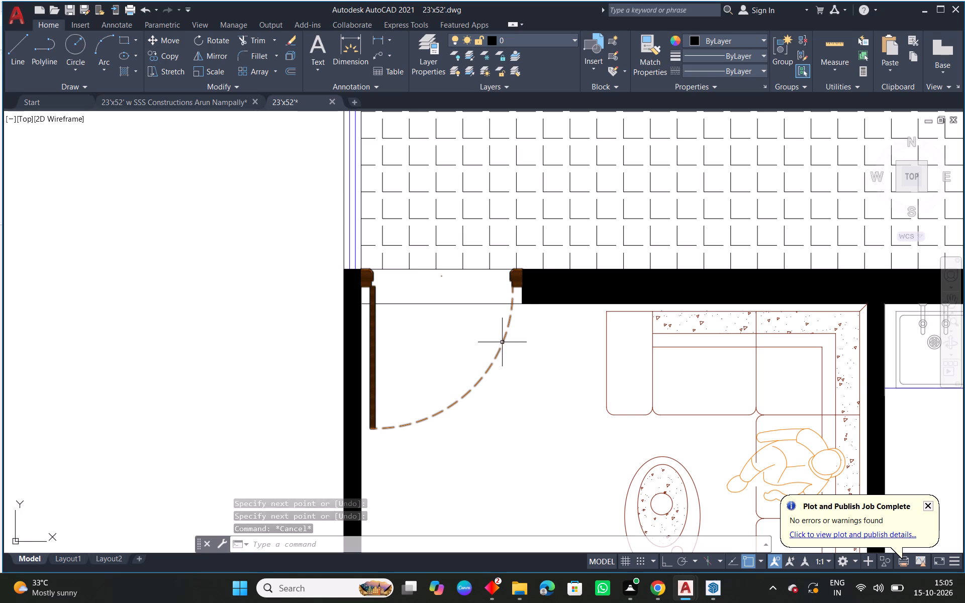
Delete the whole green-walled floor plan between the first plan and the redrawn plan, including its dimensions and road labels.
scroll(464, 318, down, 3)
middle_drag(636, 283, 591, 407)
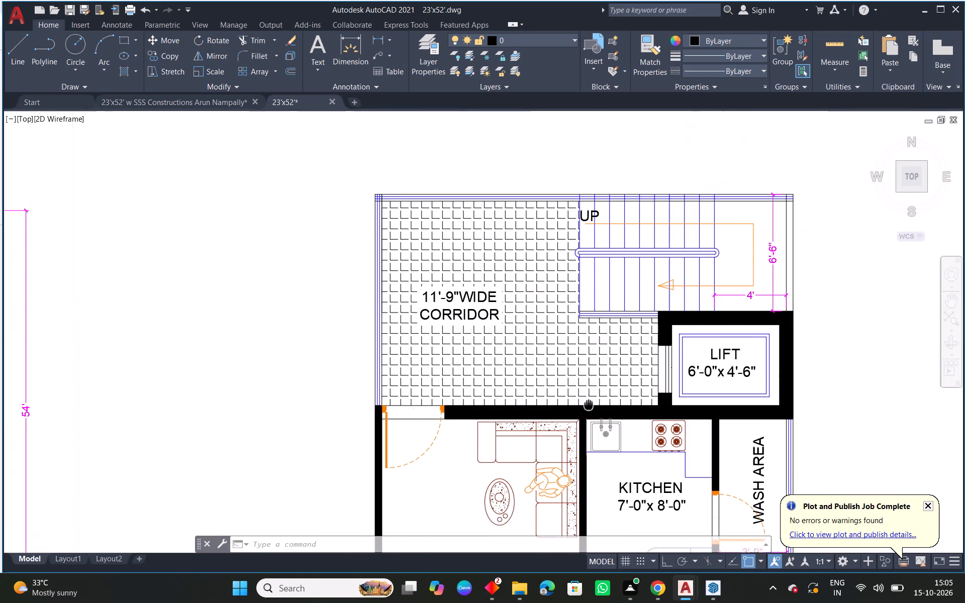
middle_drag(591, 407, 591, 407)
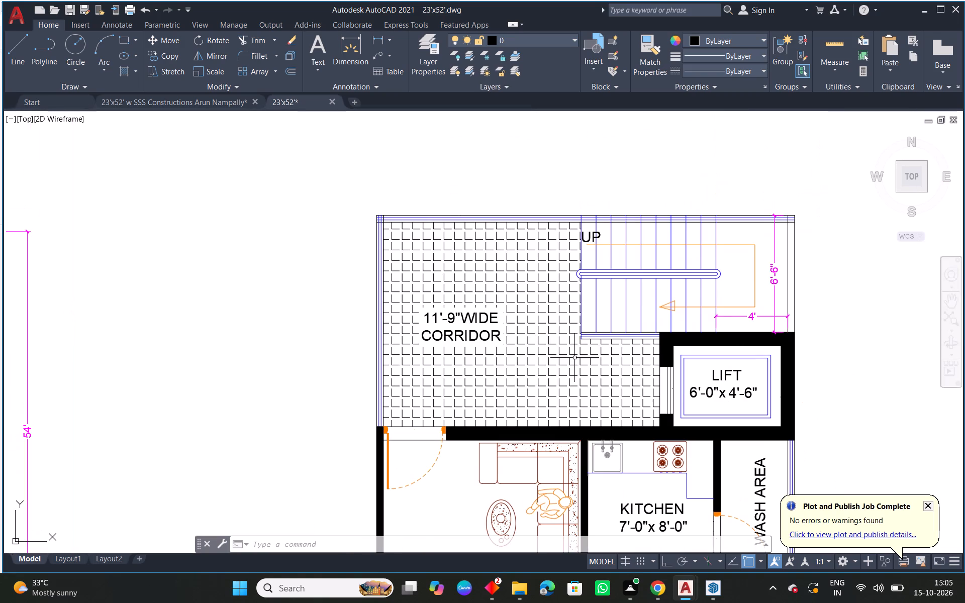
scroll(573, 278, down, 1)
middle_drag(621, 337, 631, 304)
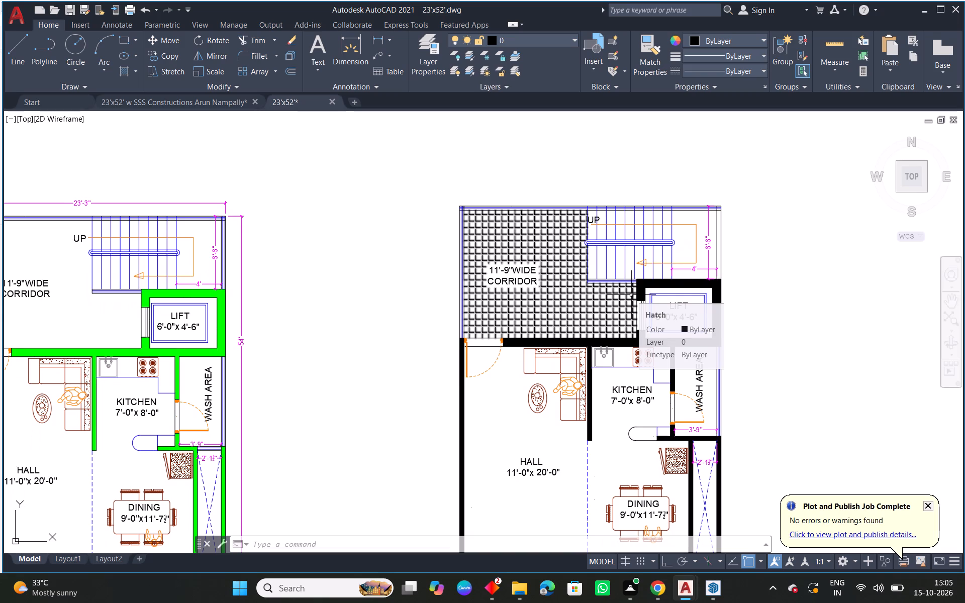
middle_drag(658, 394, 658, 231)
scroll(658, 231, down, 1)
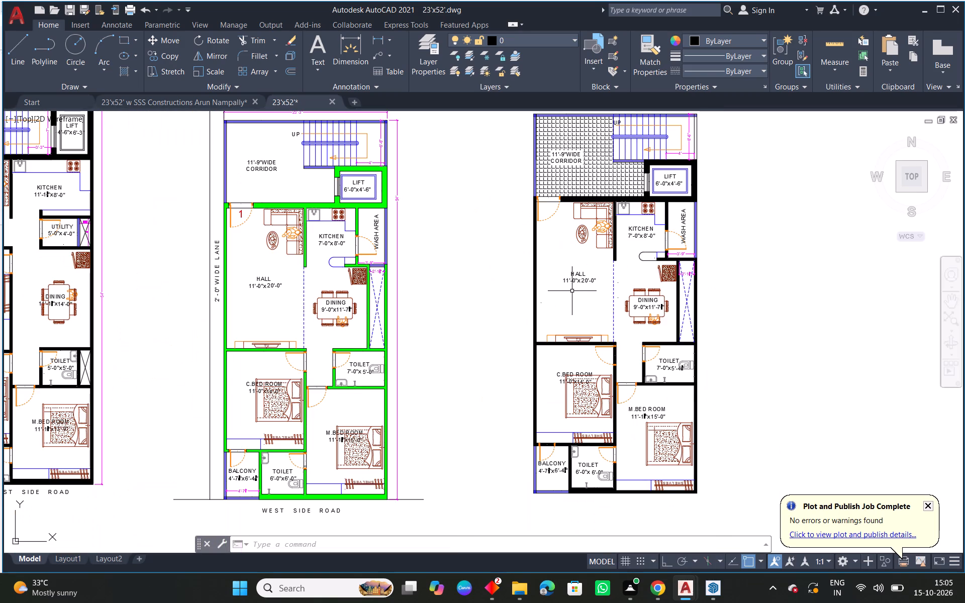
middle_drag(498, 289, 527, 278)
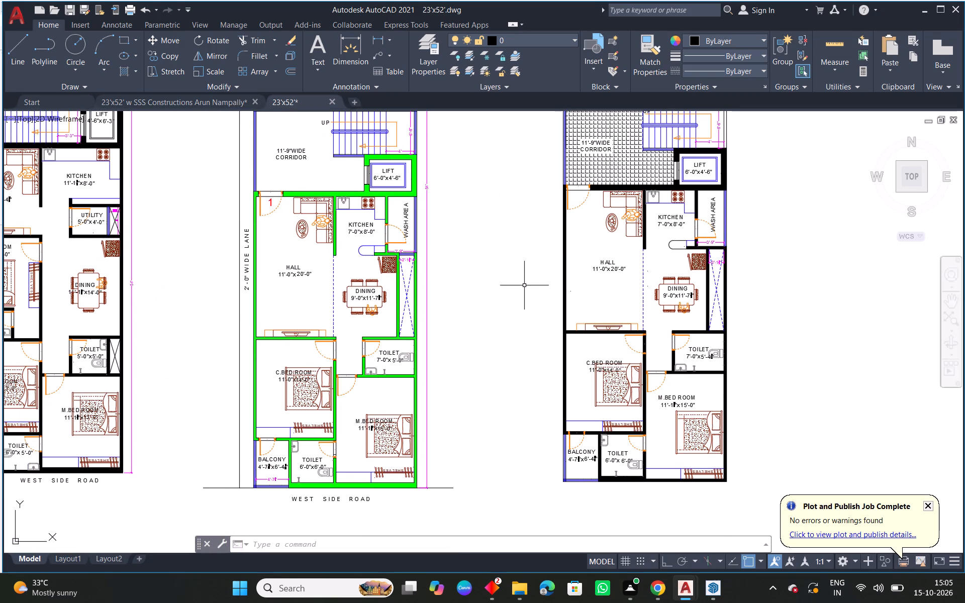
middle_drag(523, 287, 514, 314)
scroll(514, 314, down, 1)
drag(497, 163, 488, 191)
click(313, 465)
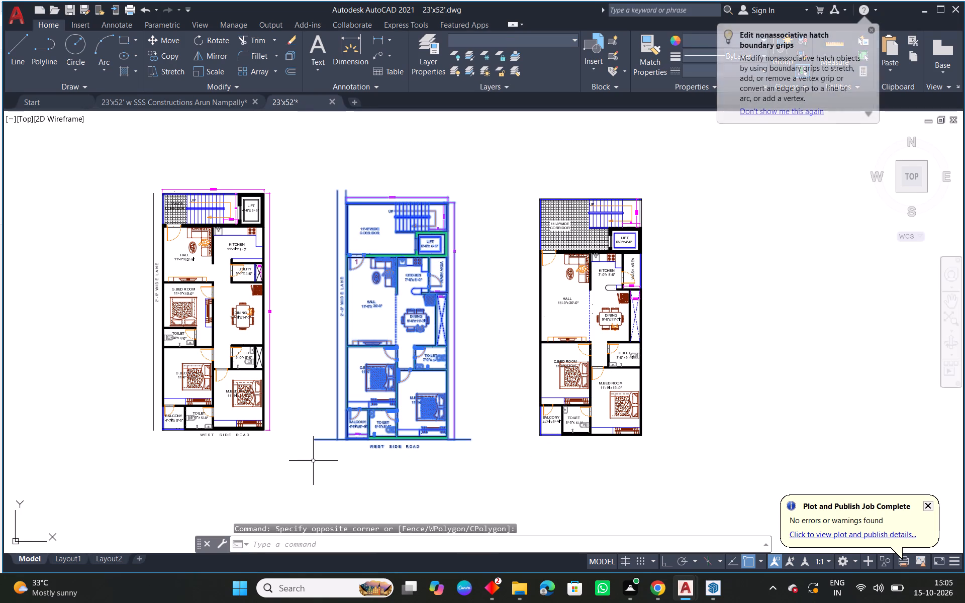
key(Delete)
Dimension the redrawn plan's overall width, with the dimension line just above the corridor and staircase boundary wall.
click(340, 61)
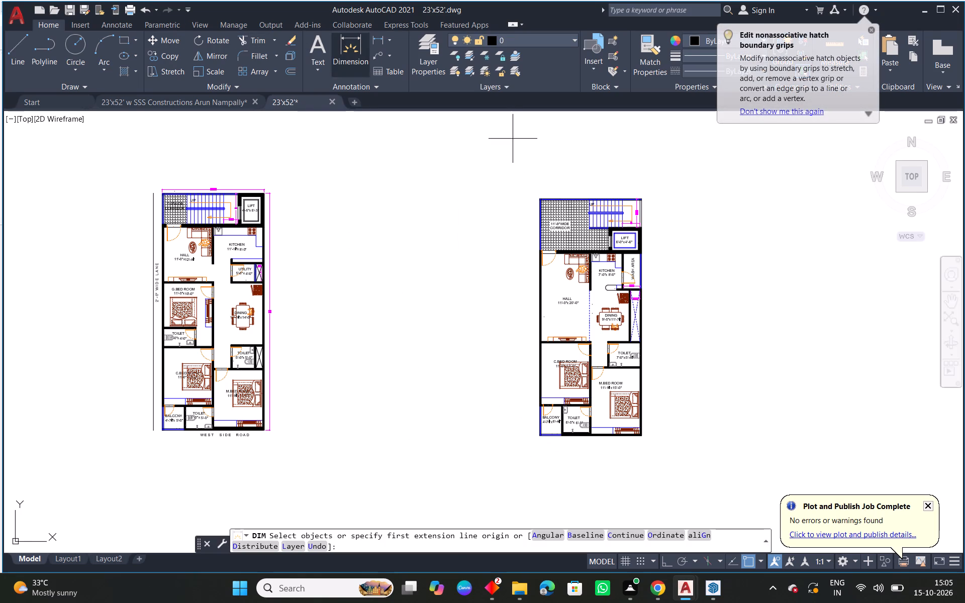
scroll(591, 157, up, 2)
click(462, 256)
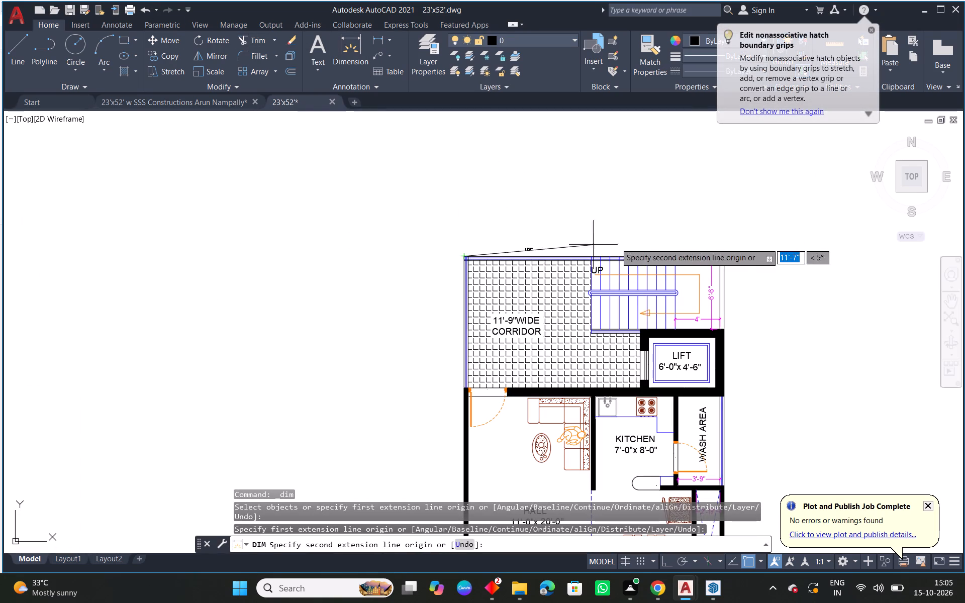
click(723, 258)
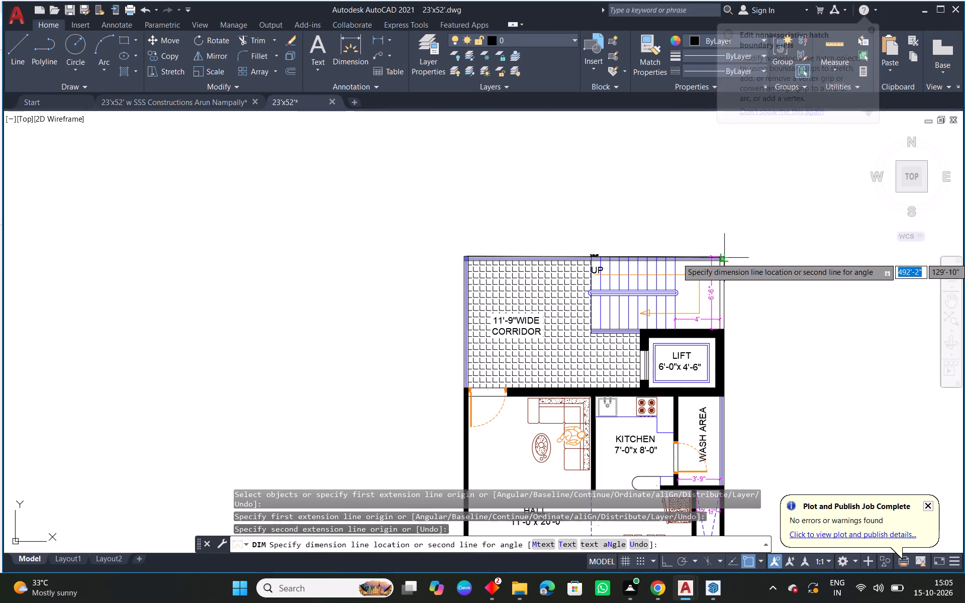
click(722, 250)
Dimension the redrawn plan's overall length from the master bedroom's outer corner to the staircase-side outer corner, outside the wash area wall.
scroll(621, 252, up, 2)
scroll(691, 253, down, 2)
middle_drag(775, 289, 704, 166)
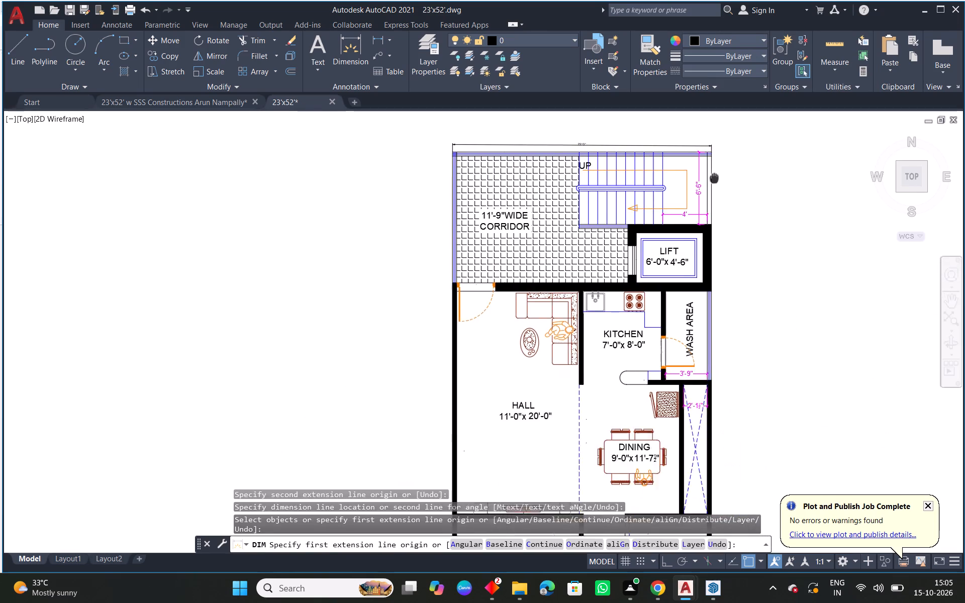
middle_drag(704, 166, 678, 152)
scroll(661, 149, down, 1)
middle_drag(703, 317, 646, 287)
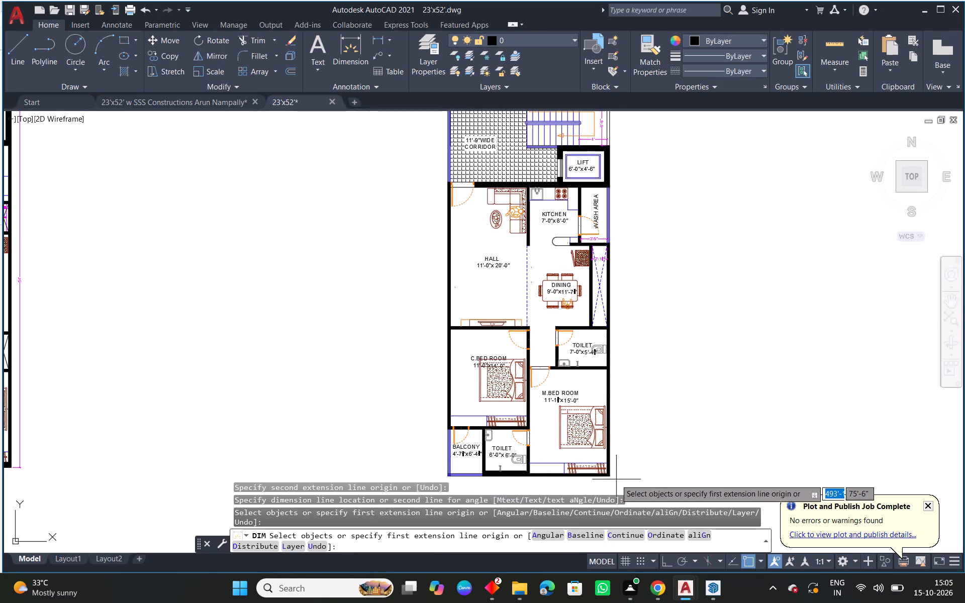
click(611, 477)
middle_drag(620, 202, 621, 334)
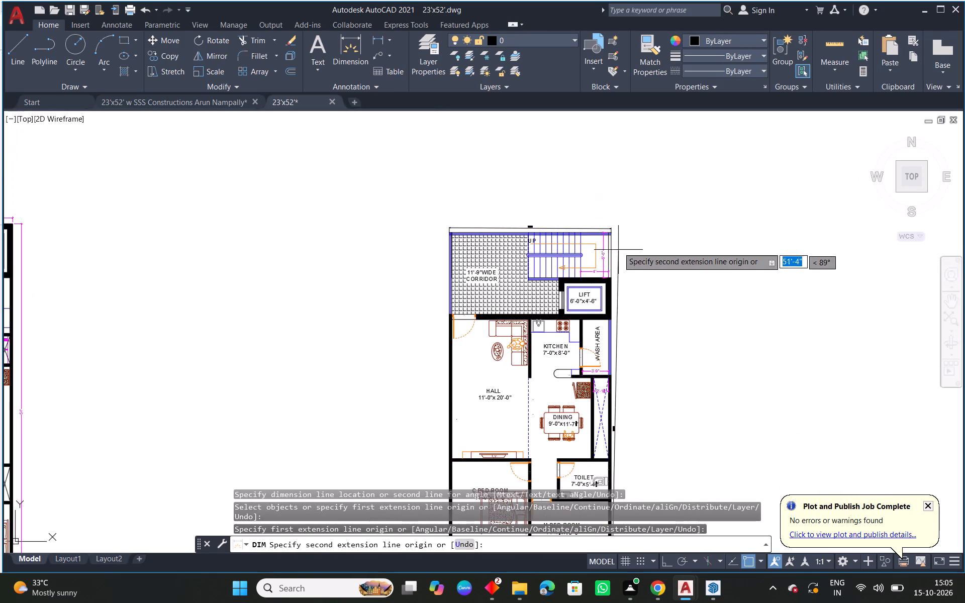
scroll(618, 234, up, 3)
click(589, 230)
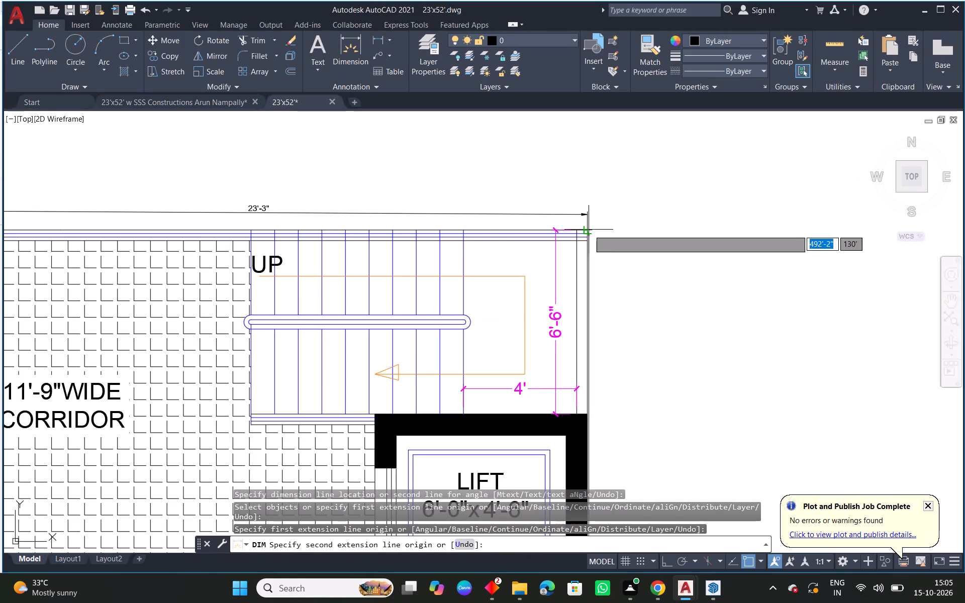
click(619, 228)
key(Escape)
scroll(641, 233, down, 2)
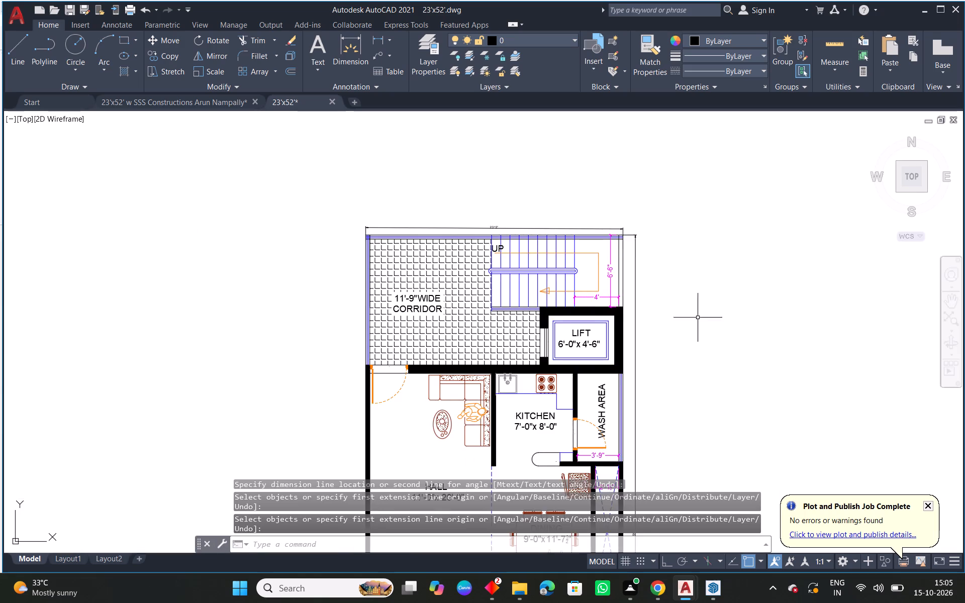
Match the redrawn plan's overall length and width dimensions to the first plan's magenta overall dimension.
middle_drag(698, 318, 711, 179)
text(ma)
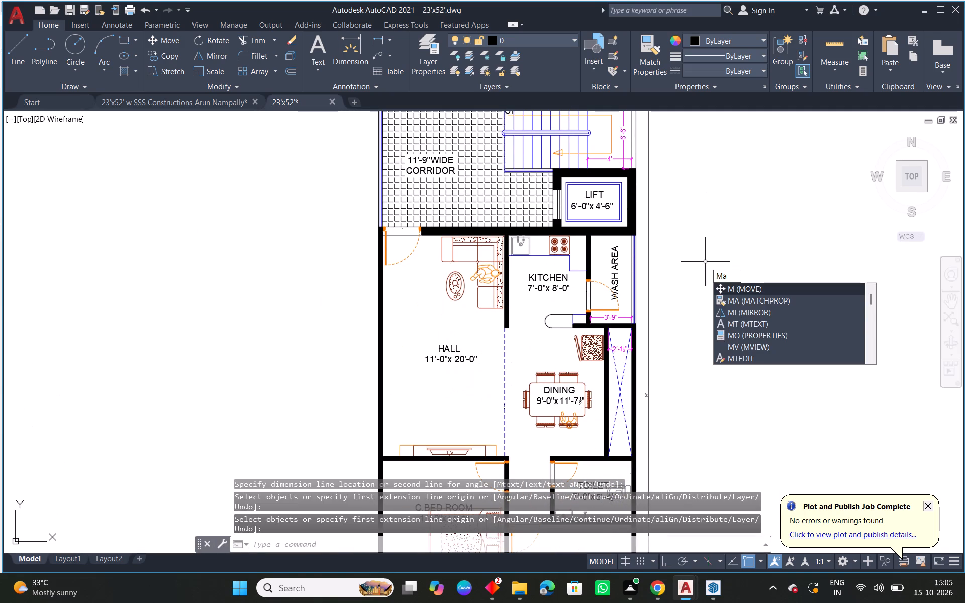
key(space)
scroll(700, 363, down, 2)
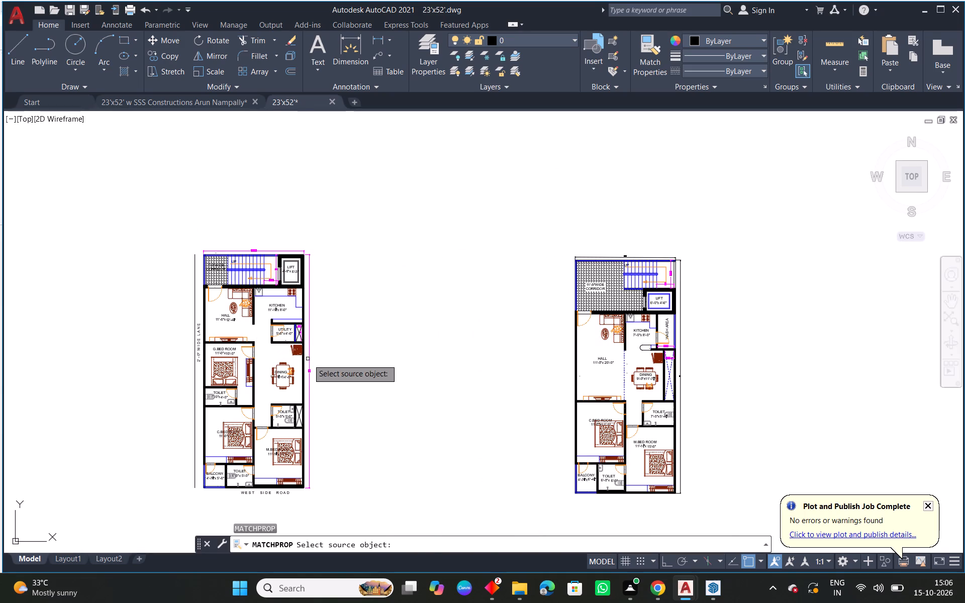
click(310, 369)
scroll(650, 326, up, 2)
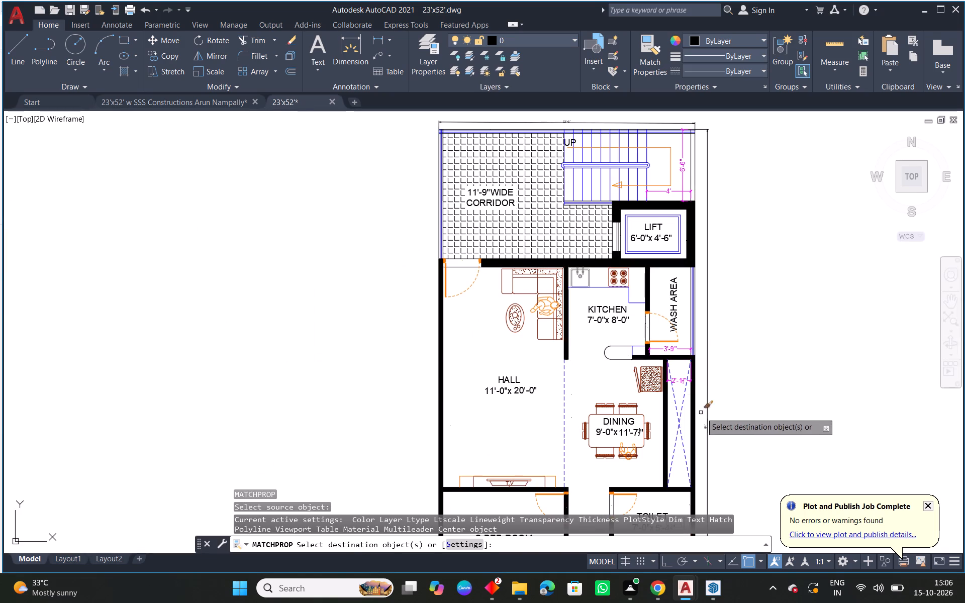
click(707, 430)
middle_drag(729, 247, 729, 253)
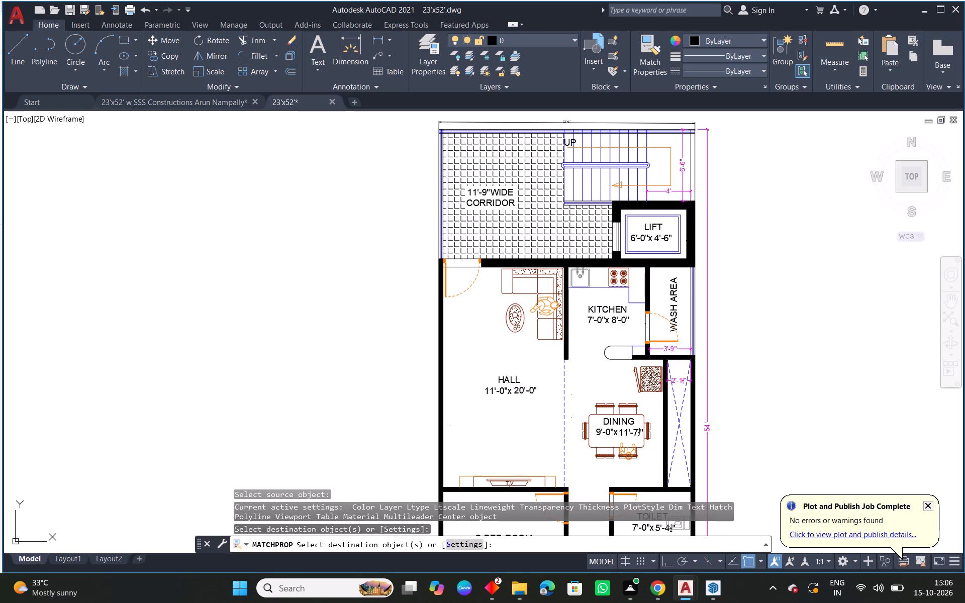
middle_drag(729, 253, 729, 370)
scroll(581, 248, up, 1)
click(562, 242)
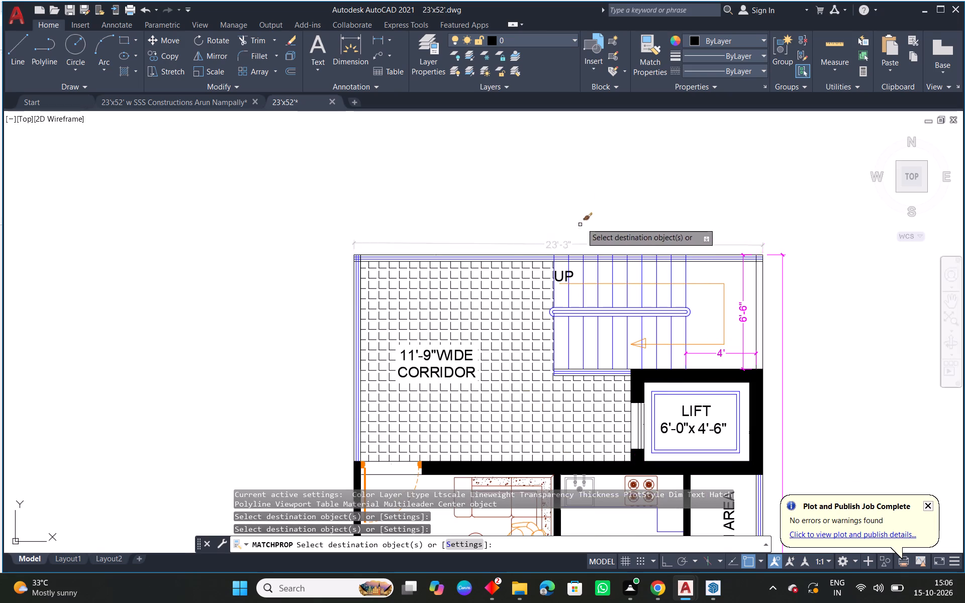
key(Escape)
Move the whole redrawn plan by its balcony corner to beside the first plan, in line with that plan's lower outer wall.
scroll(588, 215, down, 4)
drag(690, 188, 692, 204)
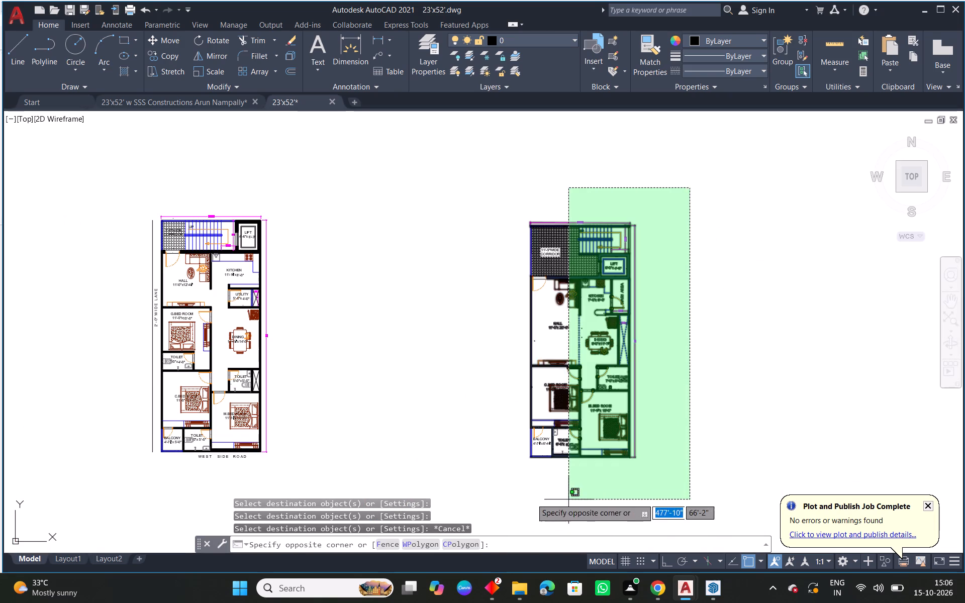
click(518, 495)
text(m)
key(space)
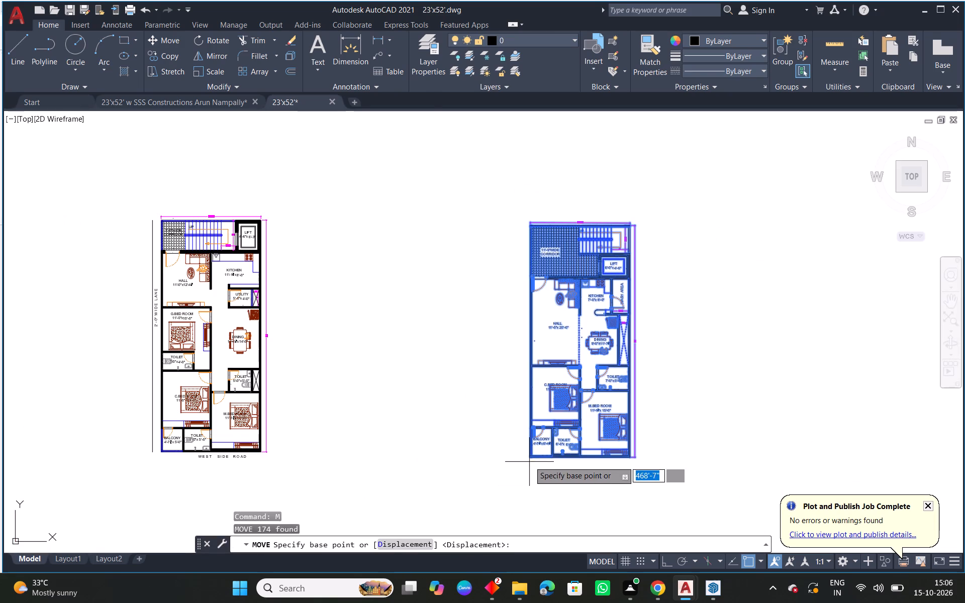
click(529, 461)
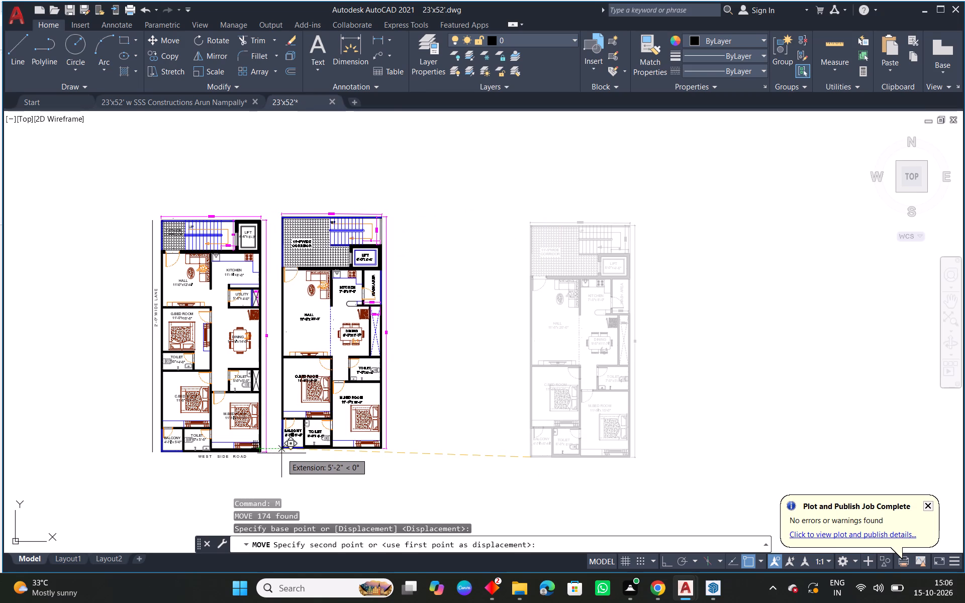
scroll(281, 454, up, 3)
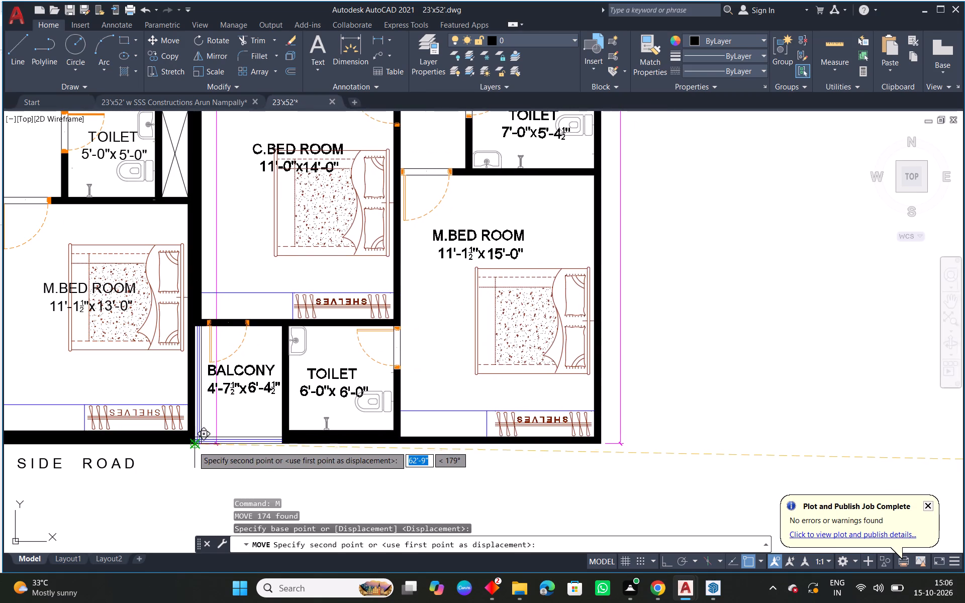
click(260, 446)
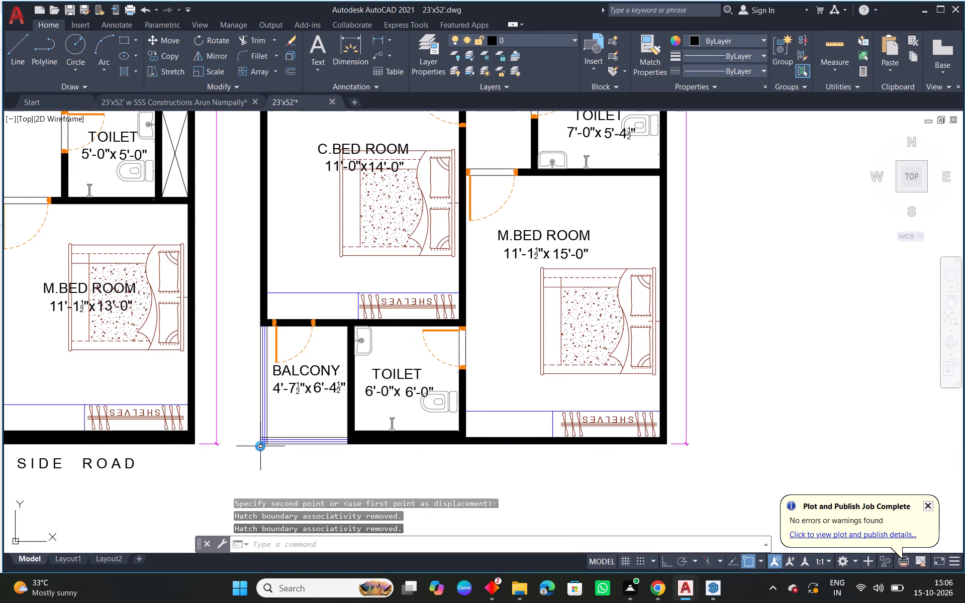
key(Escape)
scroll(469, 390, down, 3)
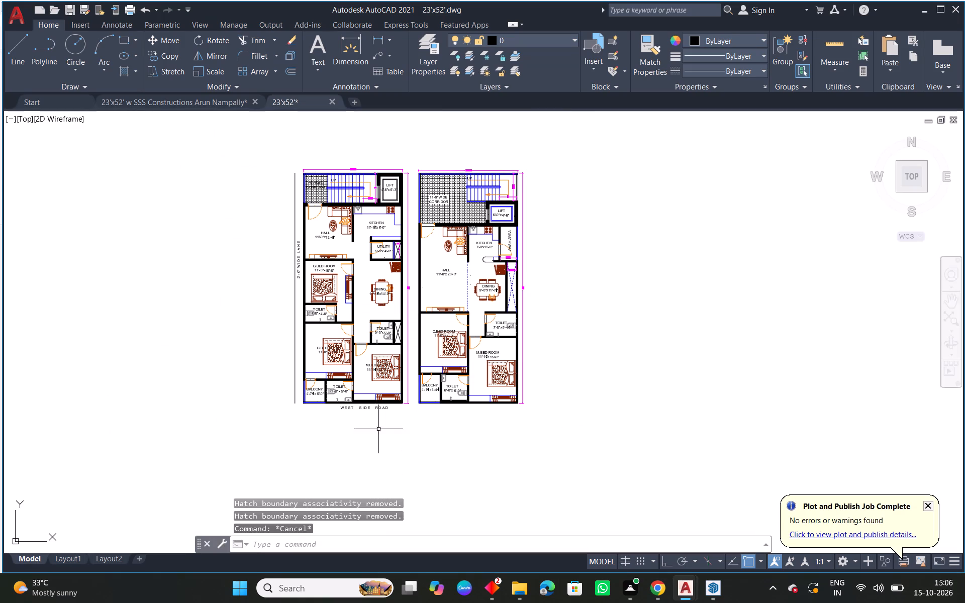
Copy the two-unit floor plan with unfilled walls and a central staircase from the SSS Constructions drawing.
click(156, 104)
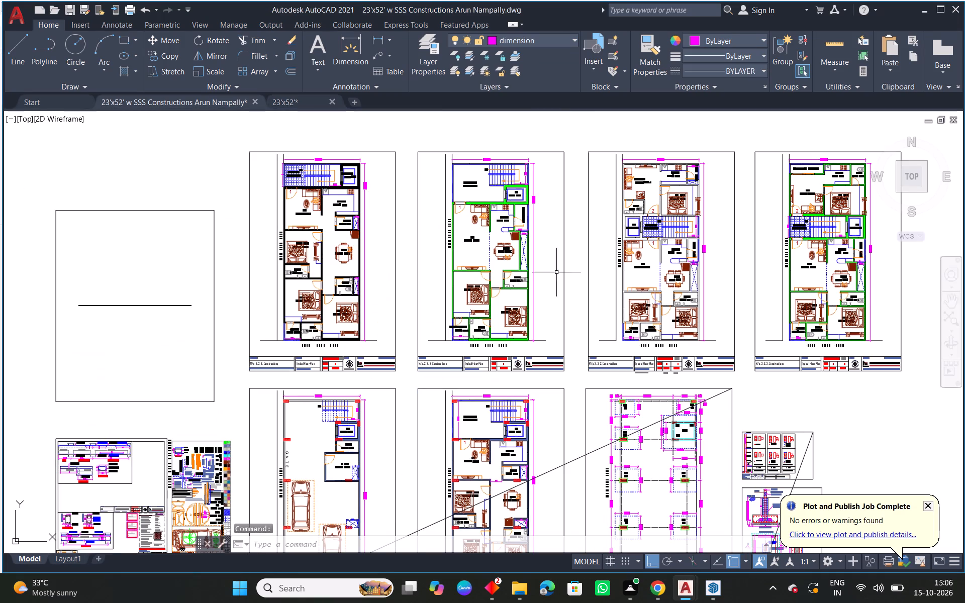
middle_drag(568, 304, 383, 305)
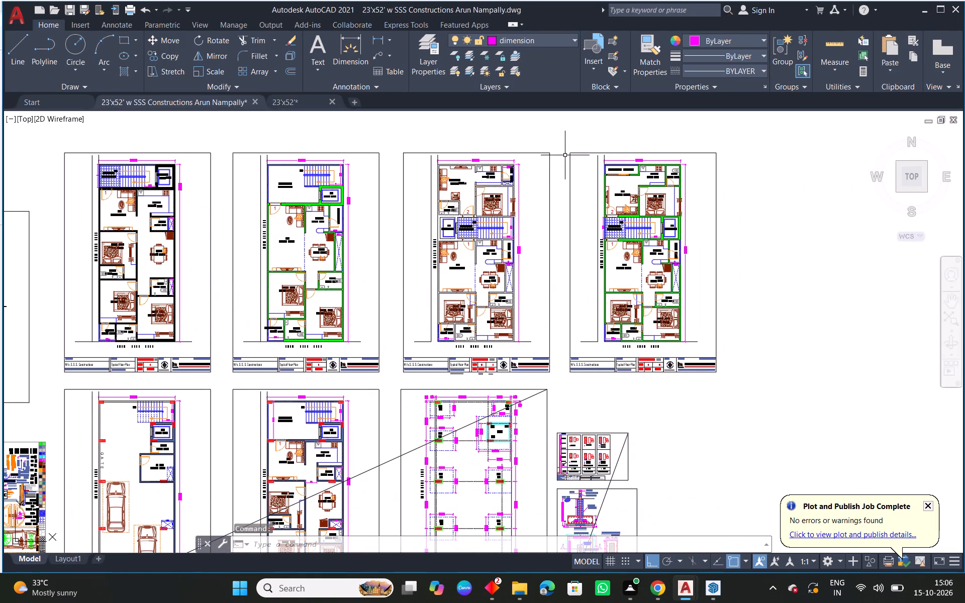
drag(560, 139, 558, 154)
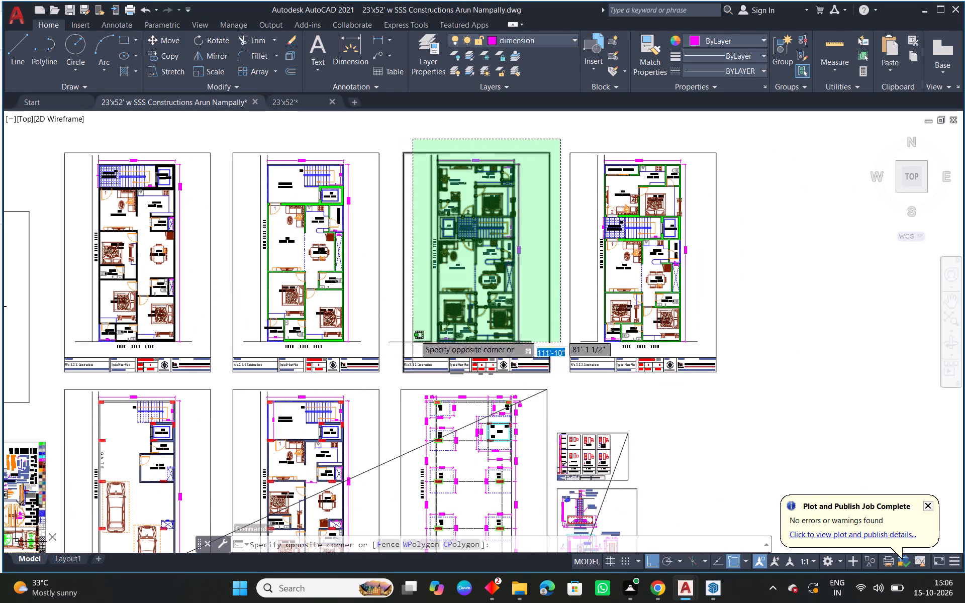
key(Escape)
scroll(524, 174, up, 1)
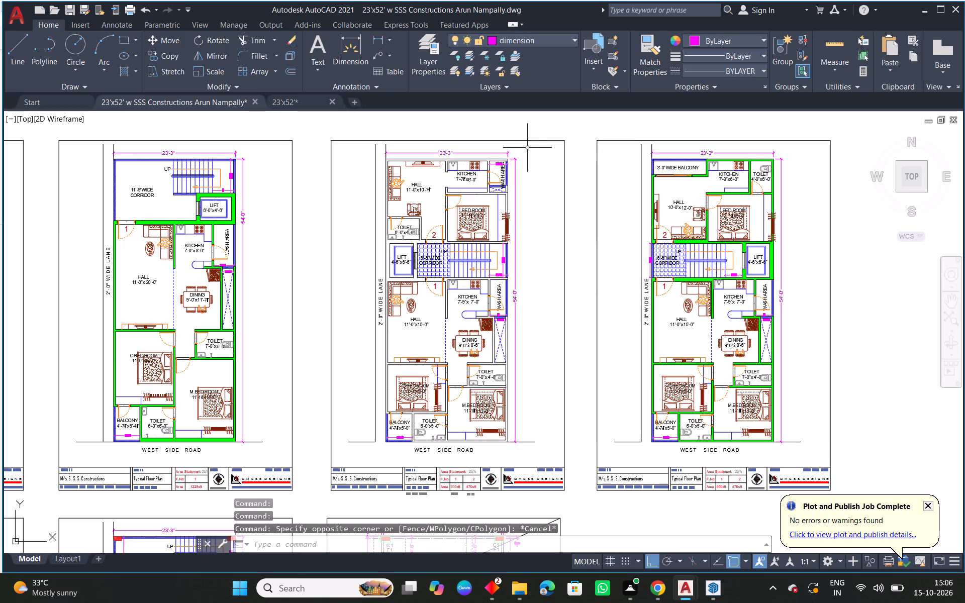
click(527, 148)
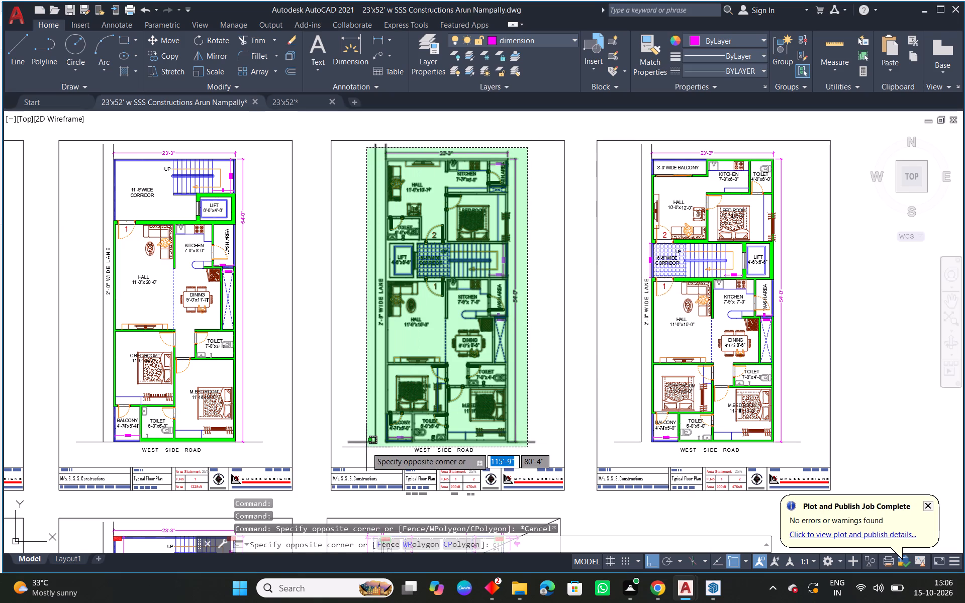
click(366, 447)
key(c)
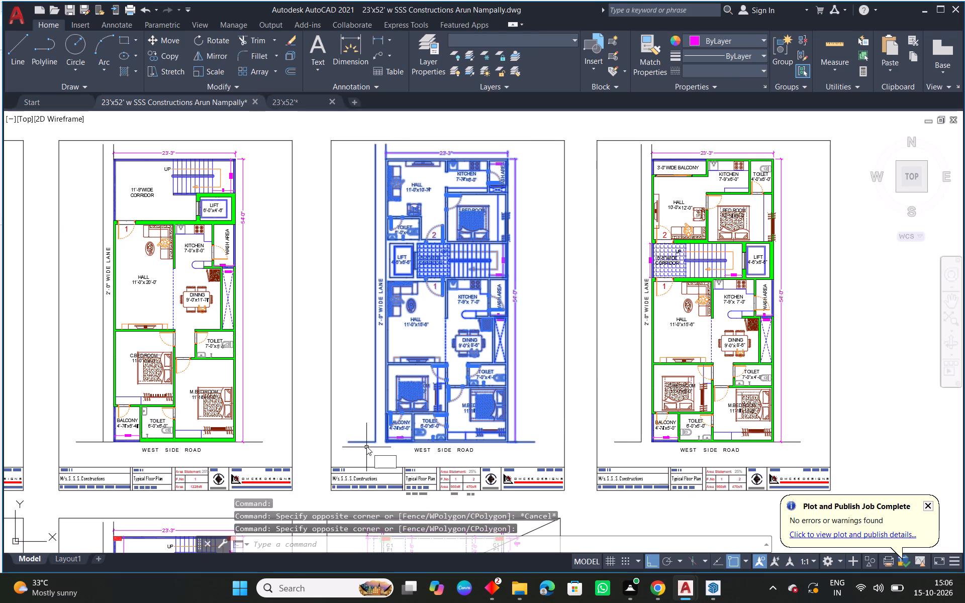
key(BackSpace)
key(ctrl+c)
click(383, 465)
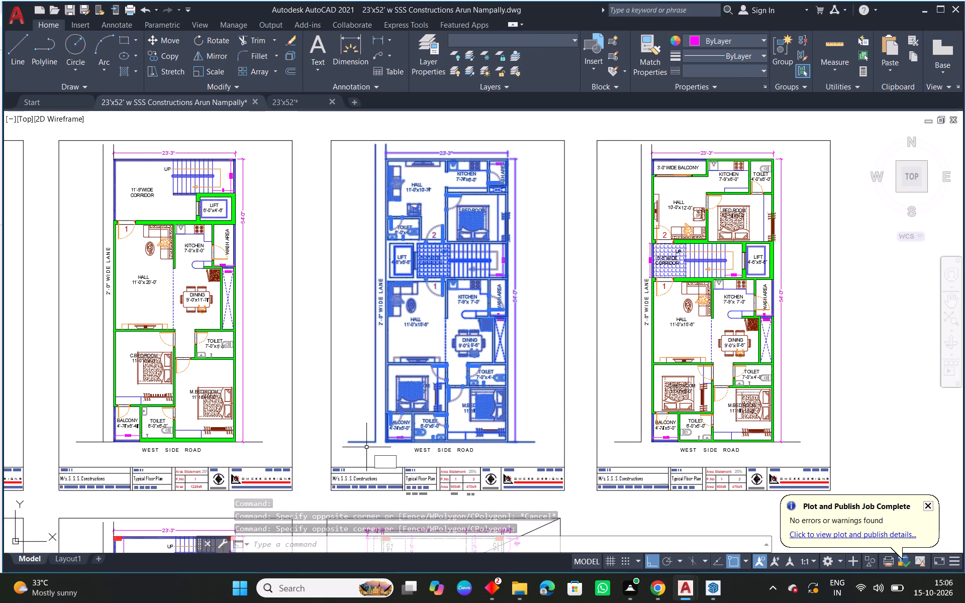
click(406, 456)
click(426, 458)
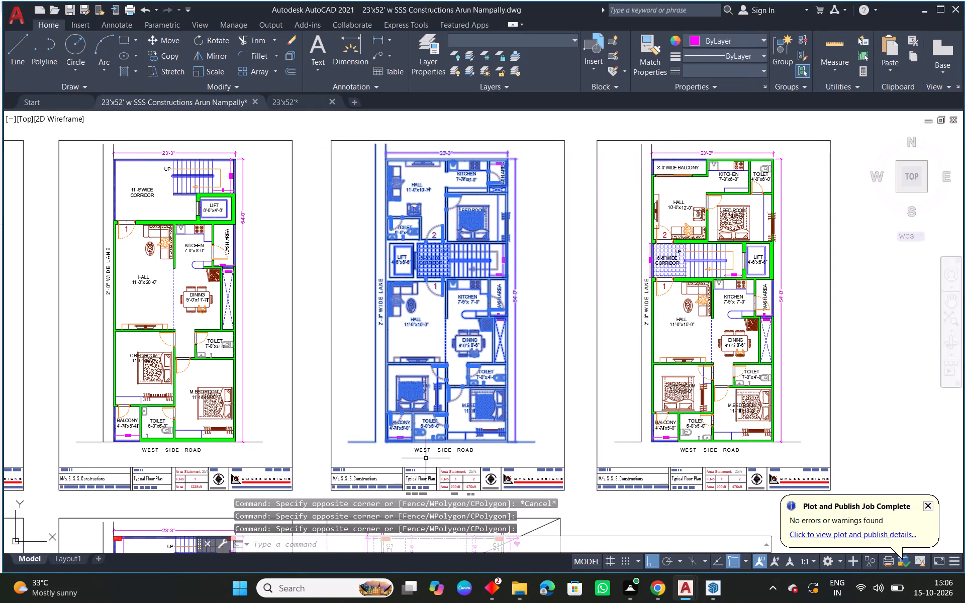
key(ctrl+c)
Paste the copied two-unit plan into the 23'x52' drawing, in open space beyond the second finished plan.
click(312, 102)
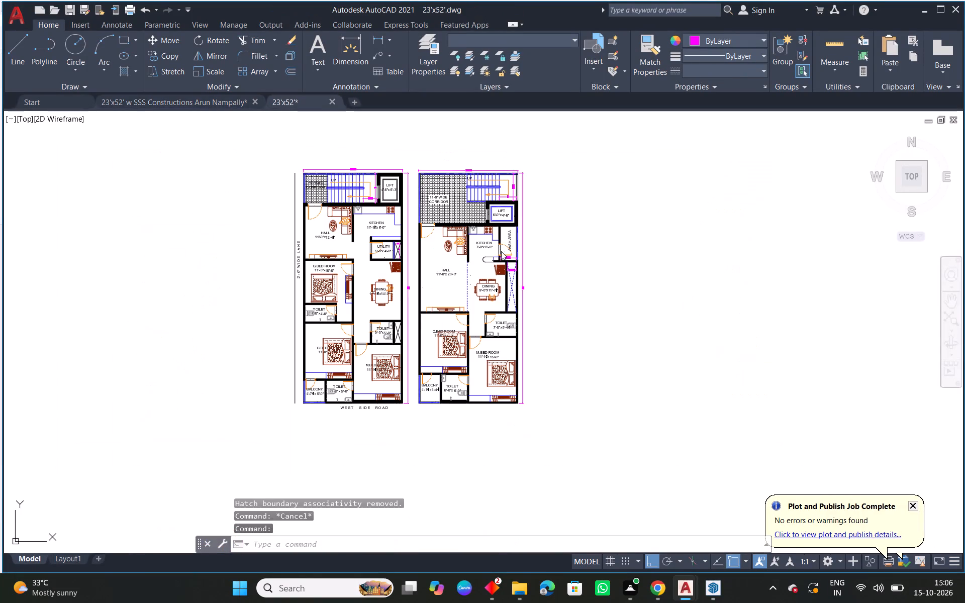
key(ctrl+v)
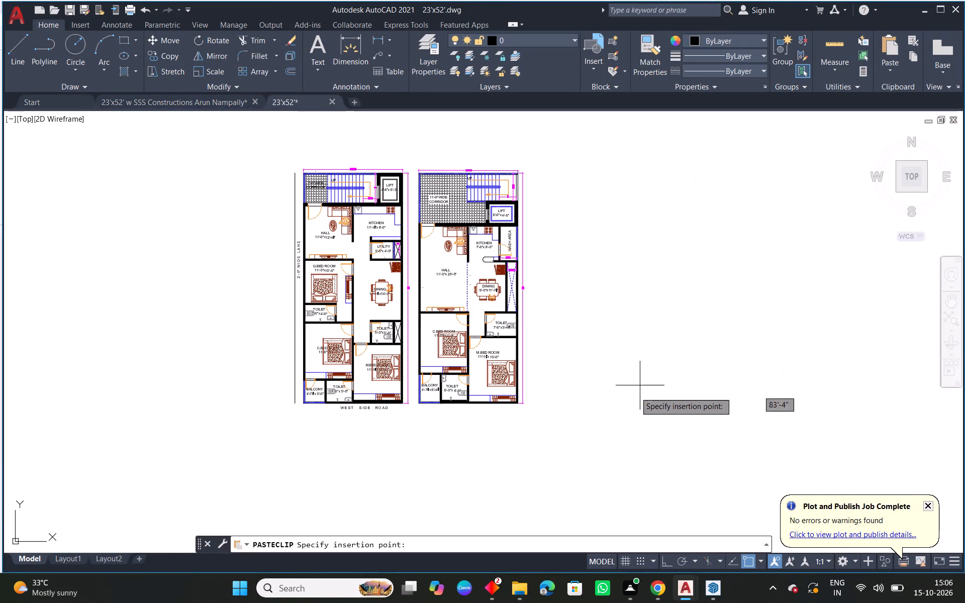
click(661, 407)
key(Escape)
middle_drag(614, 307, 524, 317)
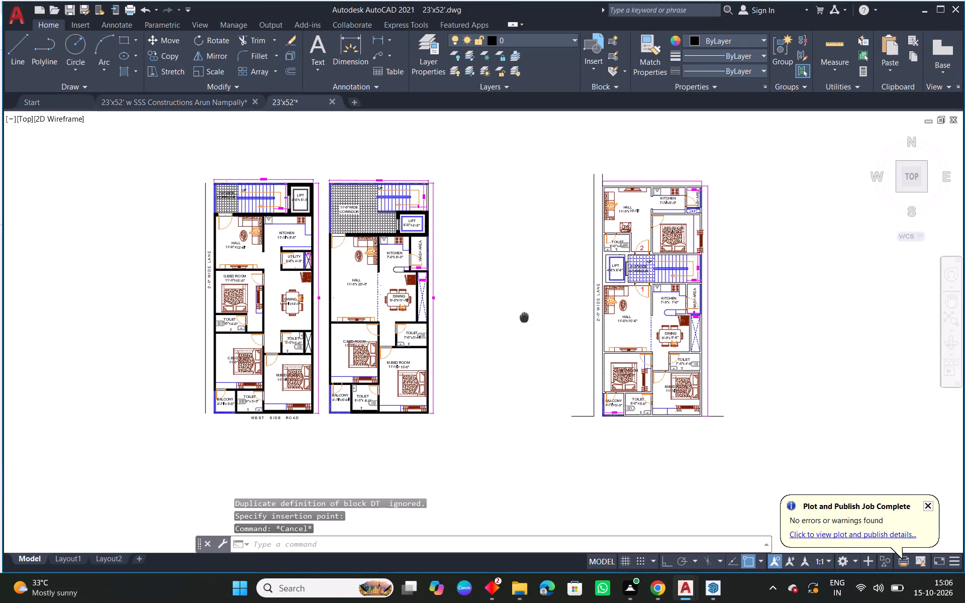
Match the pasted plan's overall width and length dimensions to the second plan's overall width dimension.
scroll(460, 227, up, 1)
middle_drag(553, 220, 538, 276)
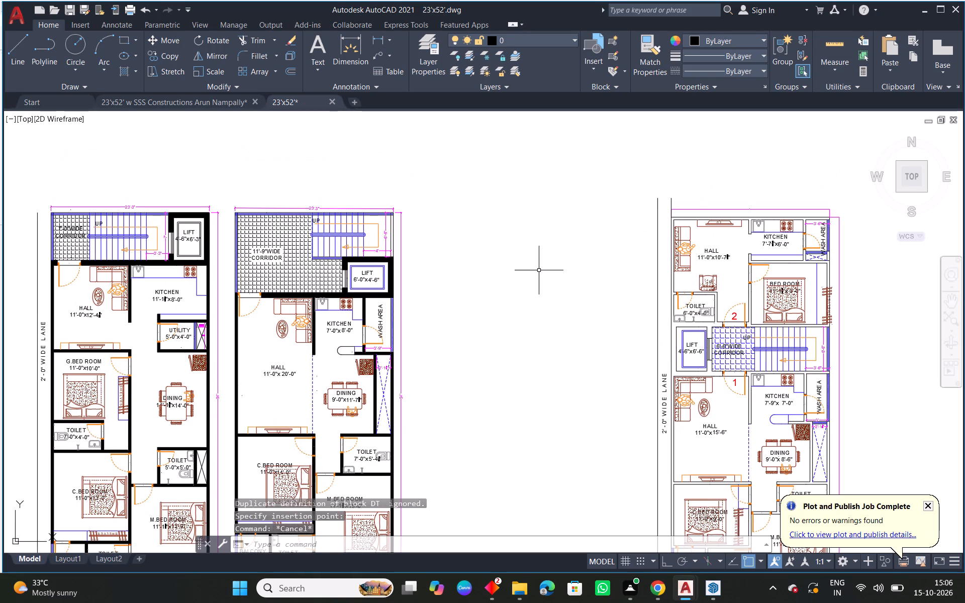
text(ma)
key(space)
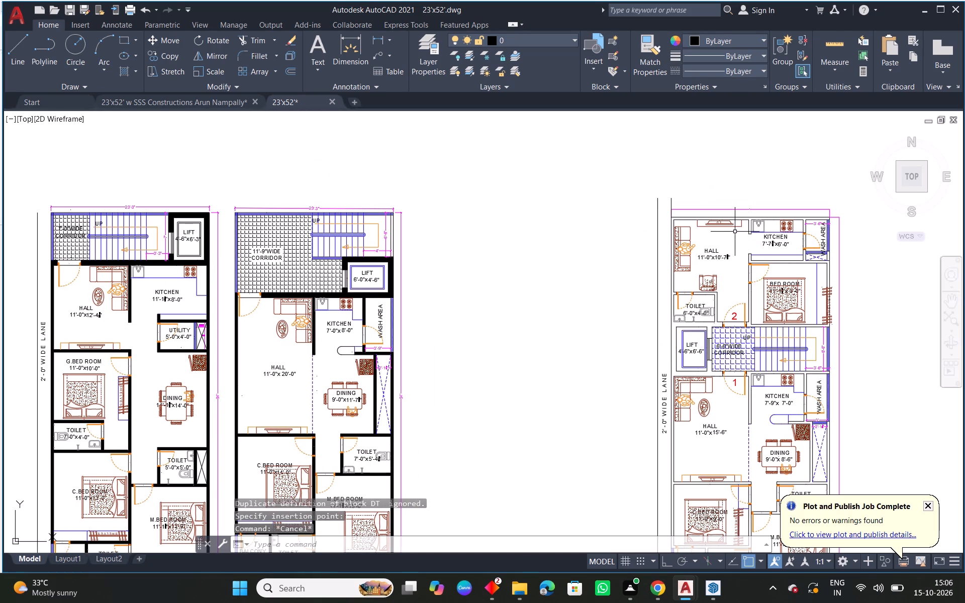
click(314, 207)
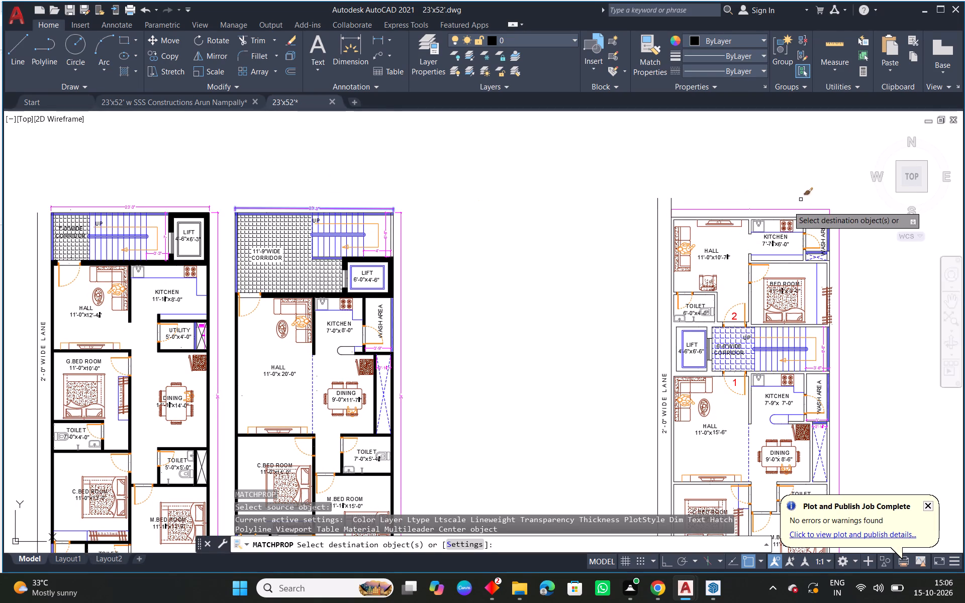
click(779, 209)
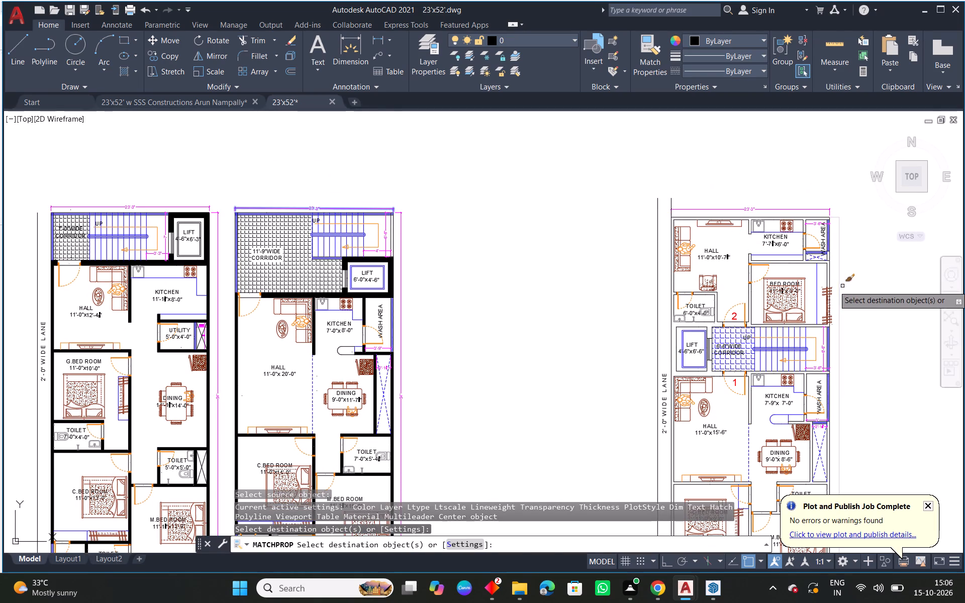
click(842, 286)
click(837, 300)
key(Escape)
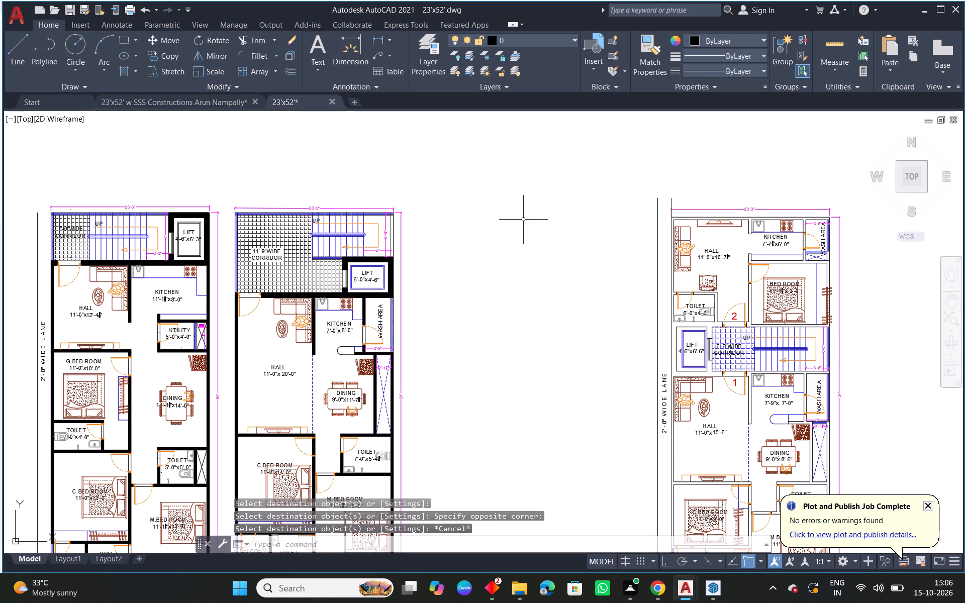
Draw a horizontal 23'3" line between the second and pasted plans, starting level with the second plan's upper outer wall.
text(l)
key(space)
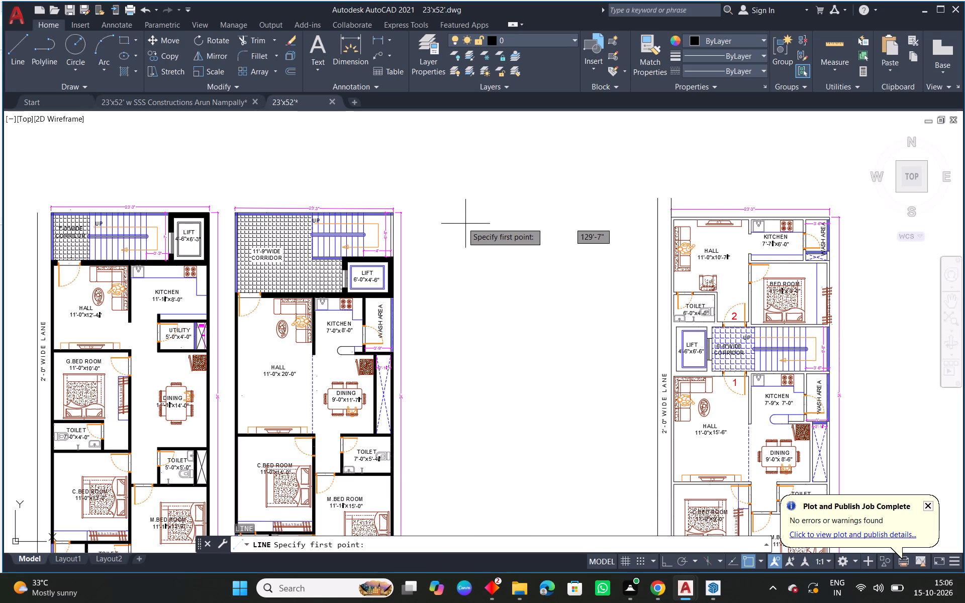
scroll(389, 212, up, 3)
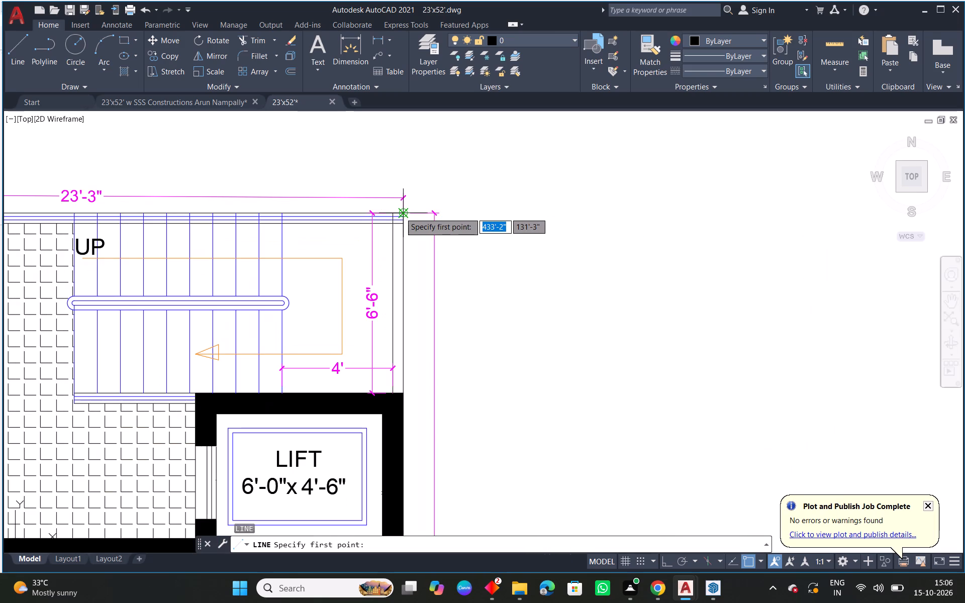
click(524, 208)
scroll(714, 214, down, 1)
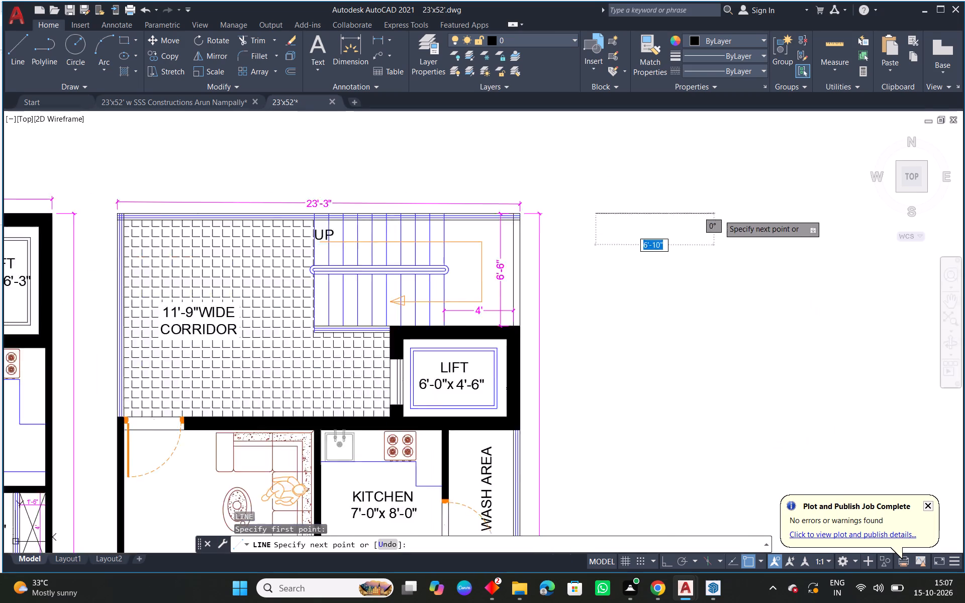
scroll(722, 216, down, 1)
middle_drag(777, 219, 430, 226)
click(664, 564)
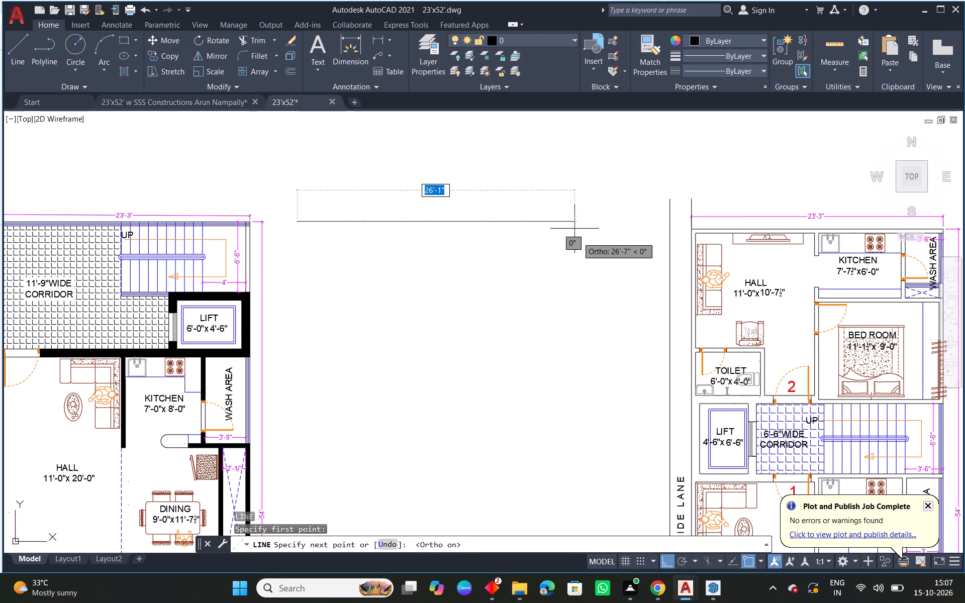
text(23'')
key(BackSpace)
text(3")
key(Return)
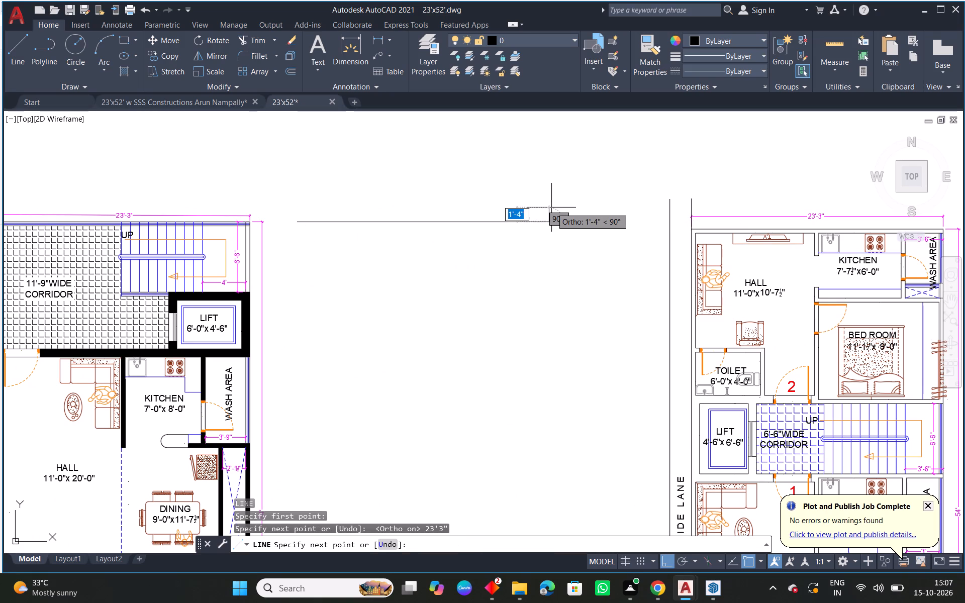
Continue the outline with a 54' side, a 23'3" lower edge and a vertical line back up to the starting corner.
middle_drag(557, 365, 528, 193)
scroll(522, 210, down, 1)
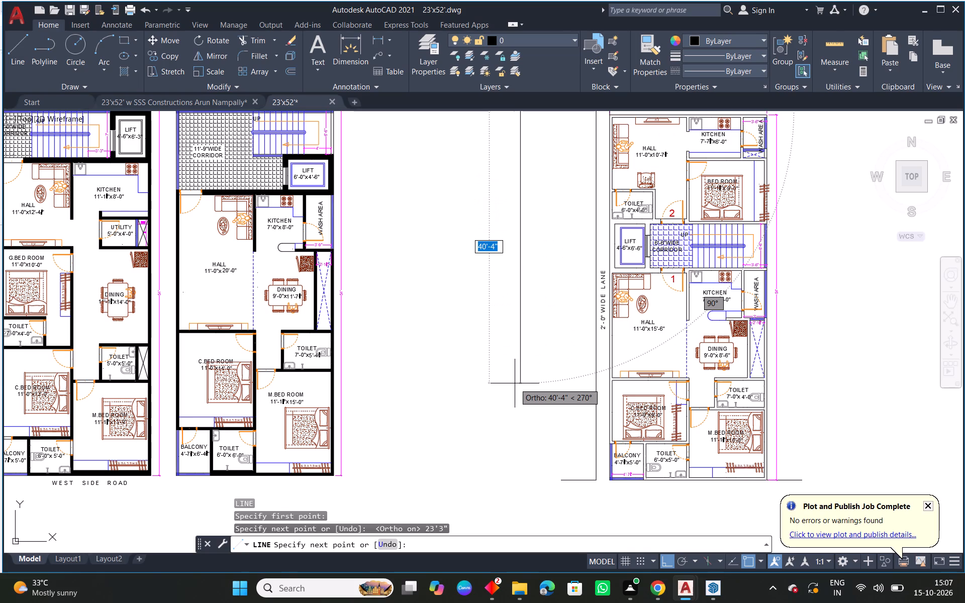
text(54'')
key(BackSpace)
key(Return)
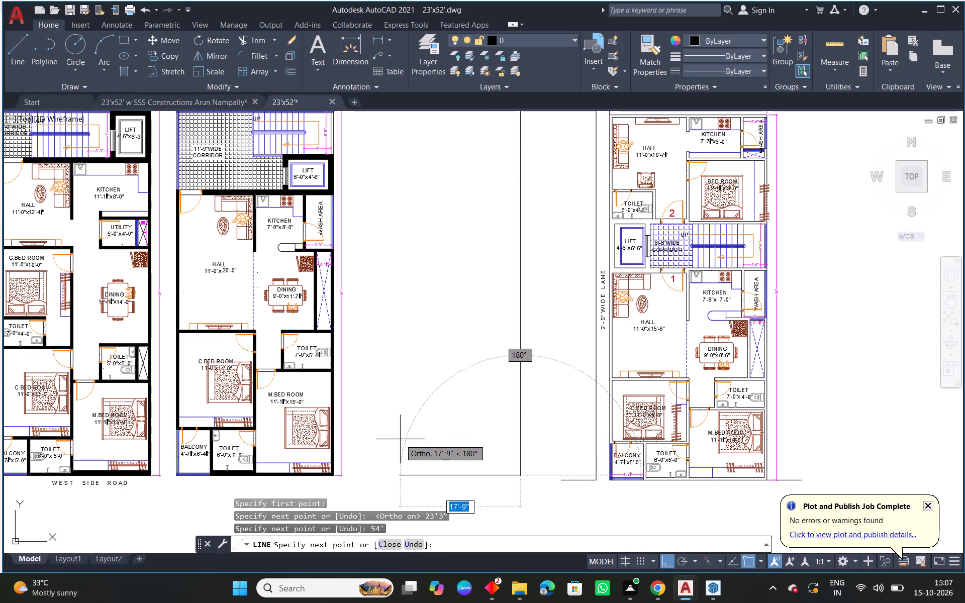
text(23'')
key(BackSpace)
text(3")
key(Return)
middle_drag(384, 210, 386, 332)
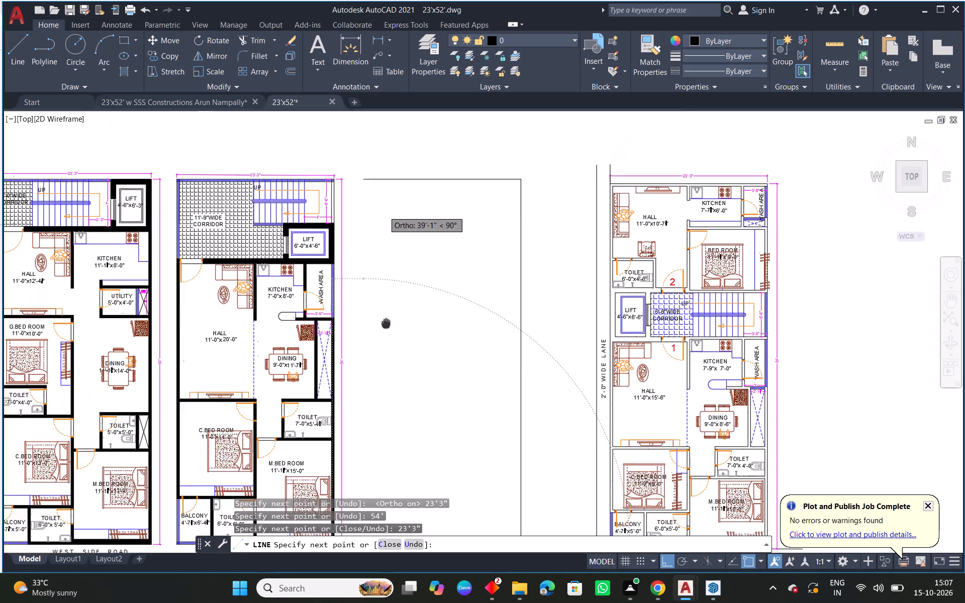
middle_drag(386, 332, 386, 332)
click(362, 235)
key(Escape)
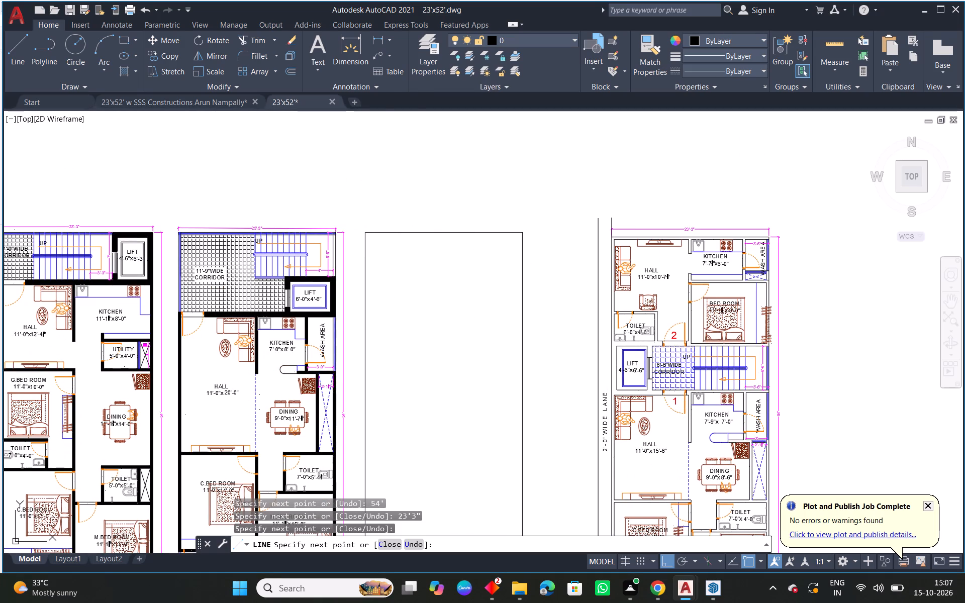
Fillet the new outline's upper corner nearest the second plan with zero radius to join its two edges.
text(f)
key(space)
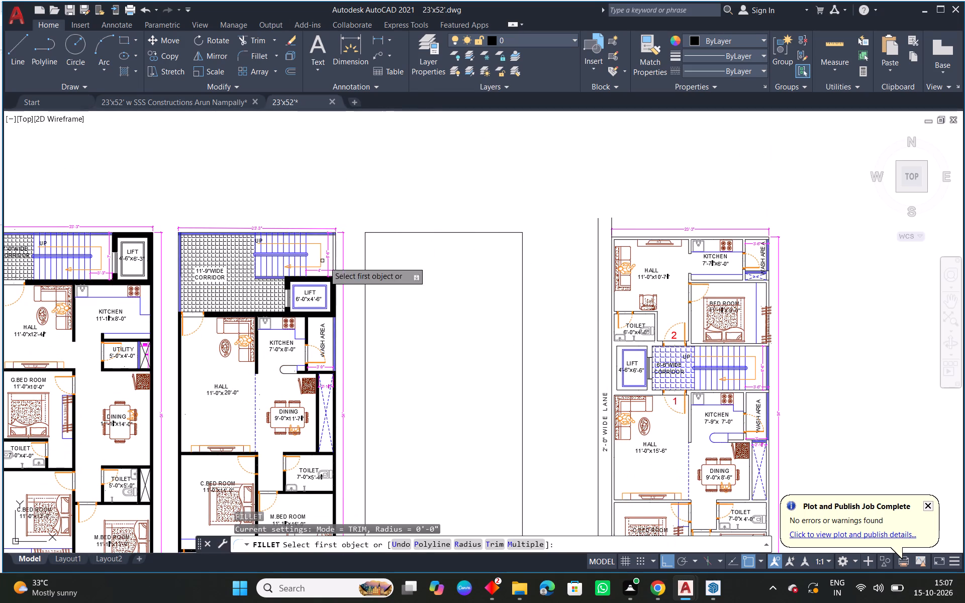
click(365, 246)
click(377, 234)
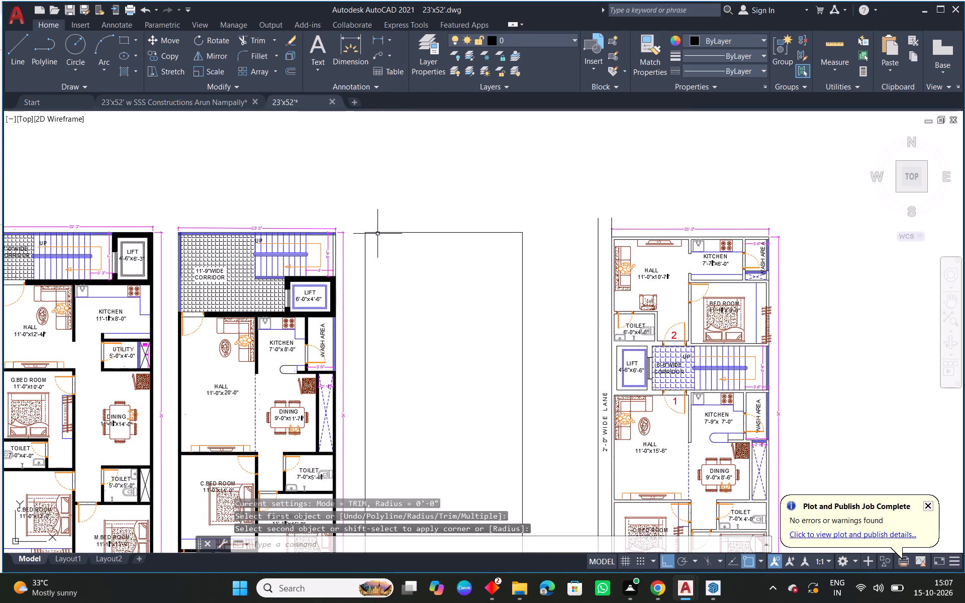
key(Escape)
Offset the new outline's upper edge and both long side edges inward by 4.5" to form the outer wall thickness.
middle_drag(449, 278, 453, 271)
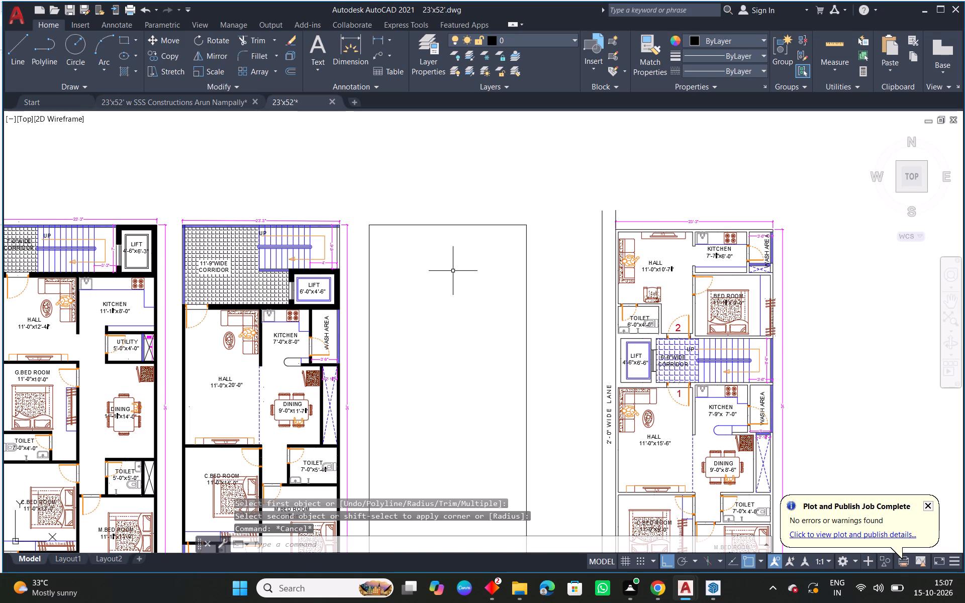
text(o)
key(space)
text(4.5)
key(space)
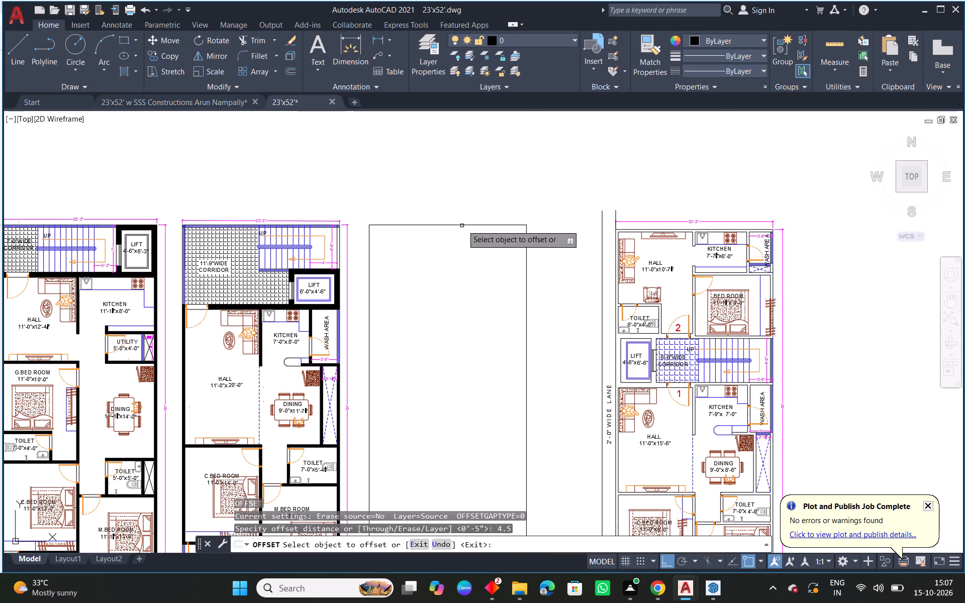
click(462, 225)
click(444, 258)
click(368, 263)
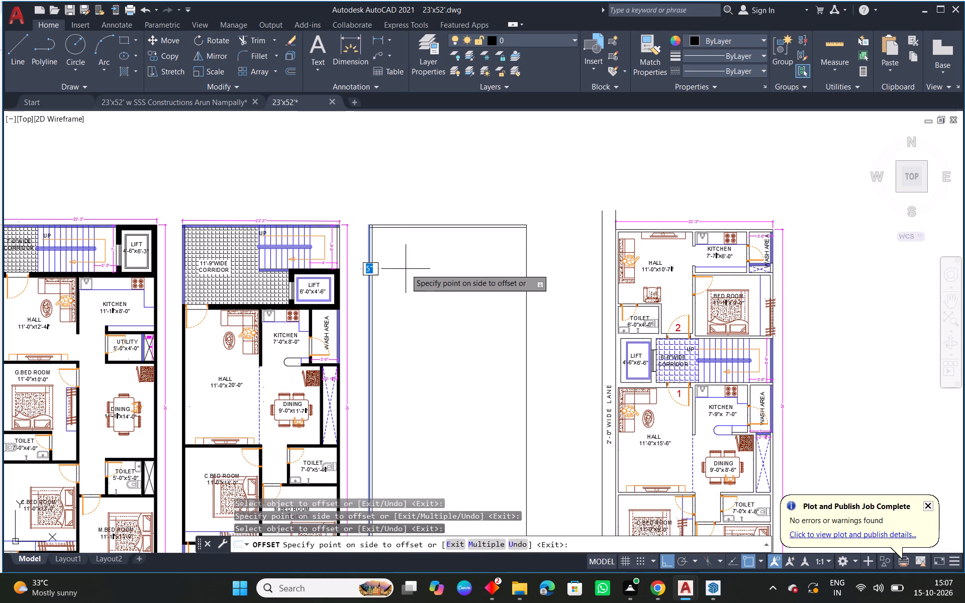
click(406, 269)
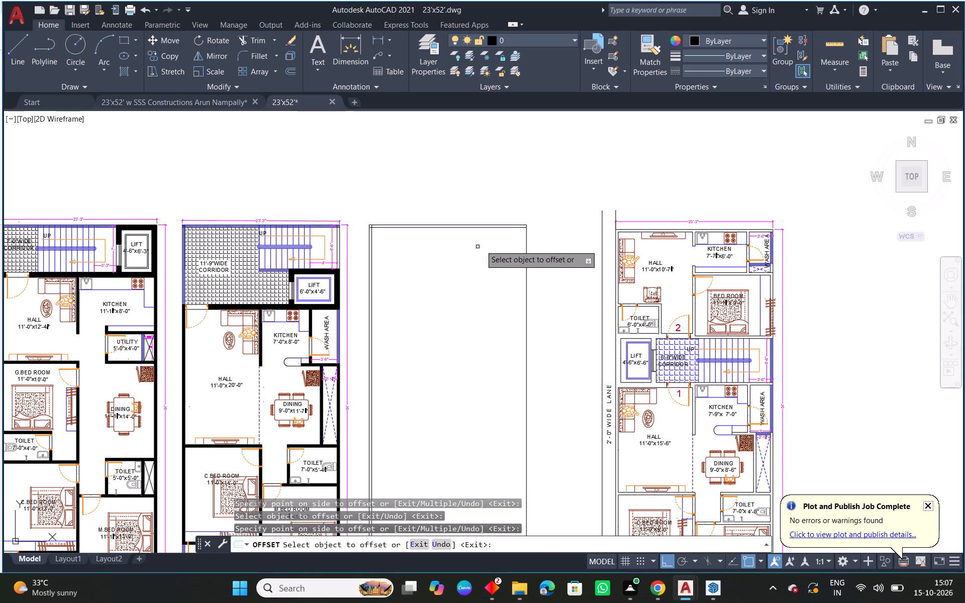
click(528, 241)
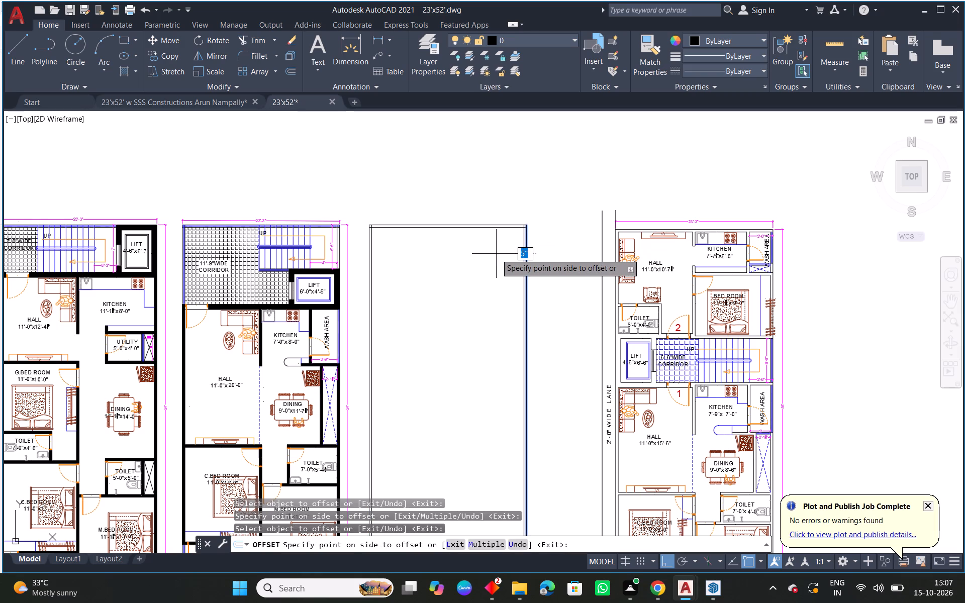
click(496, 254)
middle_drag(496, 320, 501, 215)
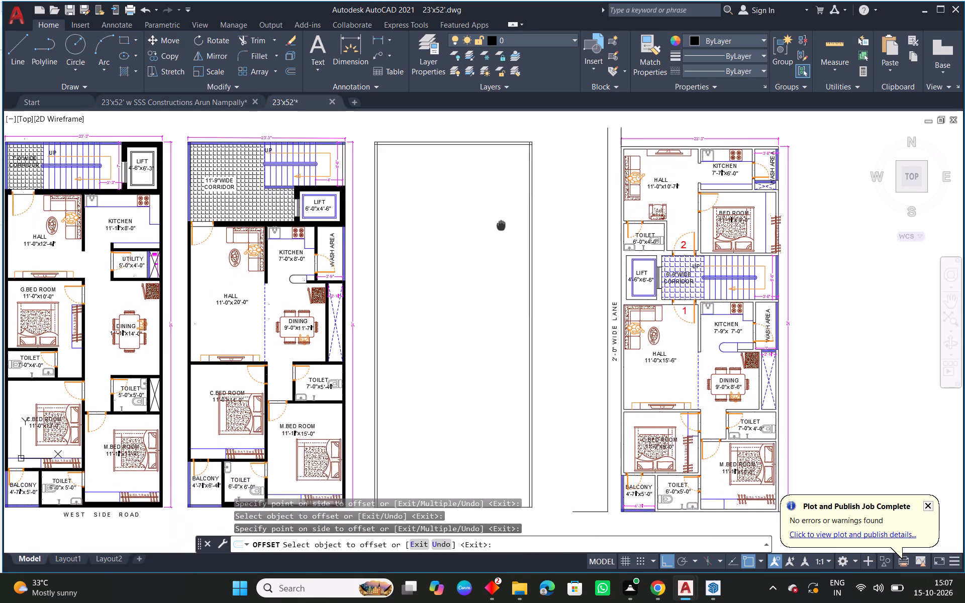
middle_drag(501, 215, 482, 343)
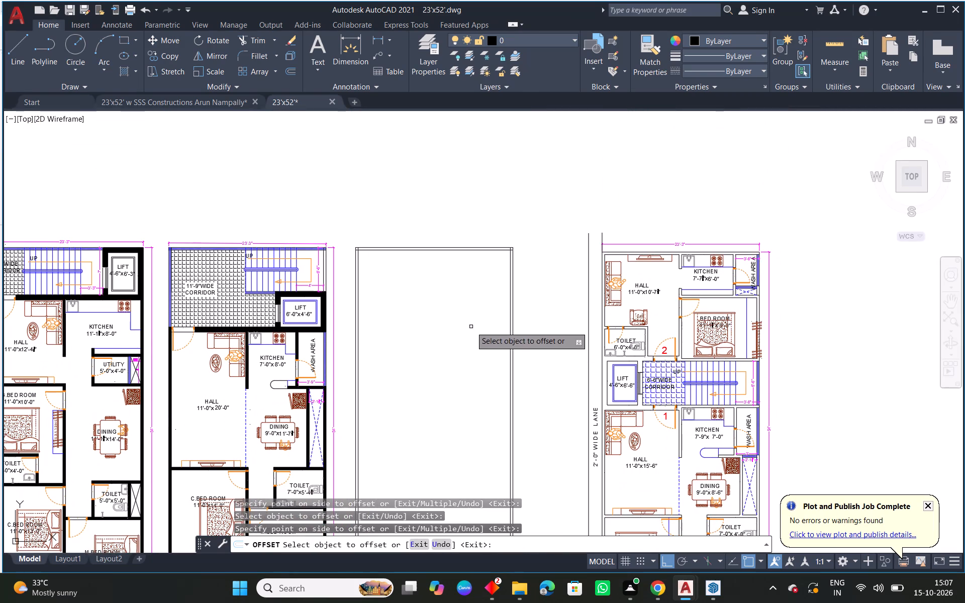
key(Escape)
Fillet the two upper inner wall corners of the new outline with zero radius.
scroll(395, 241, up, 1)
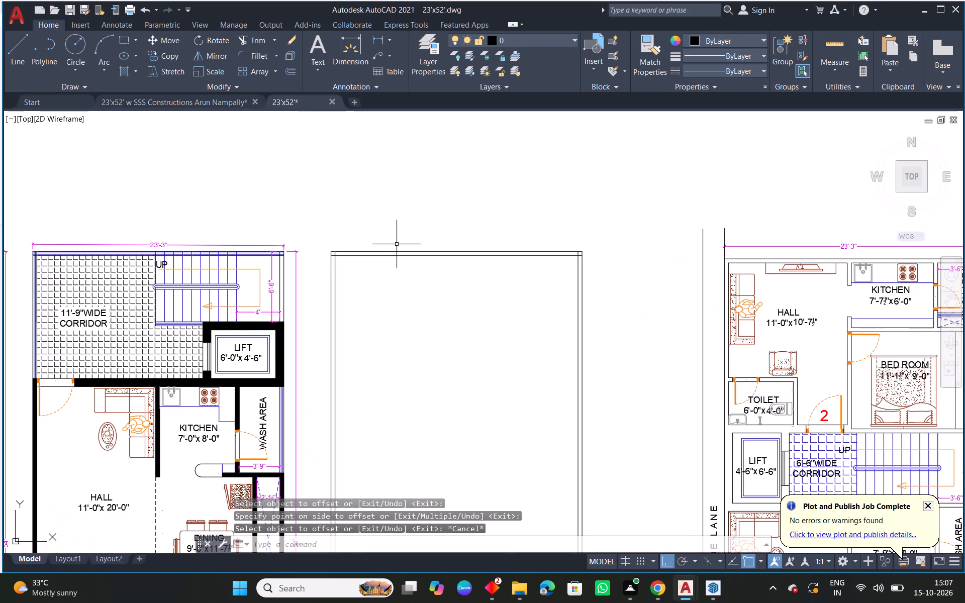
scroll(314, 267, up, 2)
text(f)
key(space)
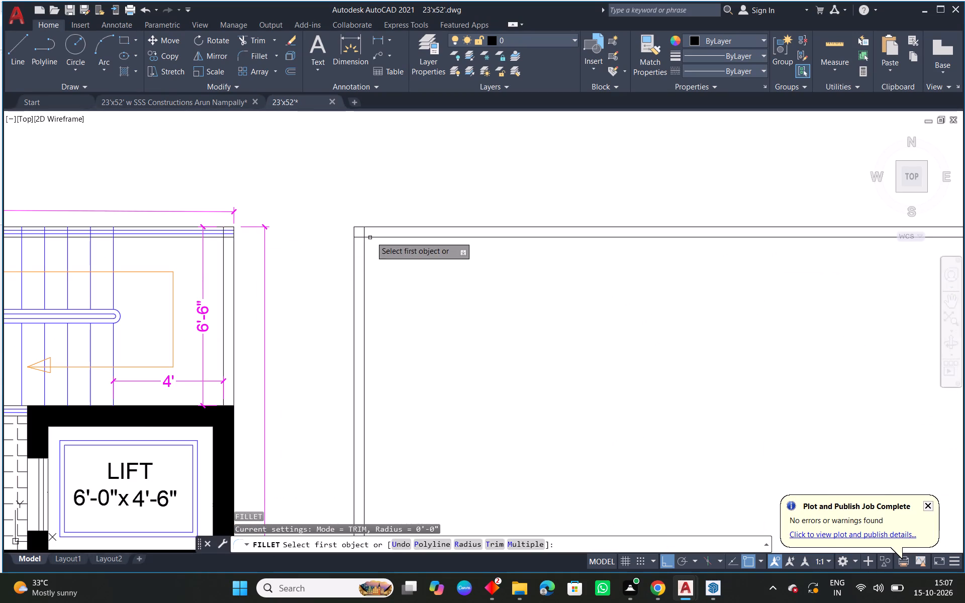
click(372, 237)
click(364, 247)
scroll(422, 285, down, 3)
middle_drag(533, 335, 454, 321)
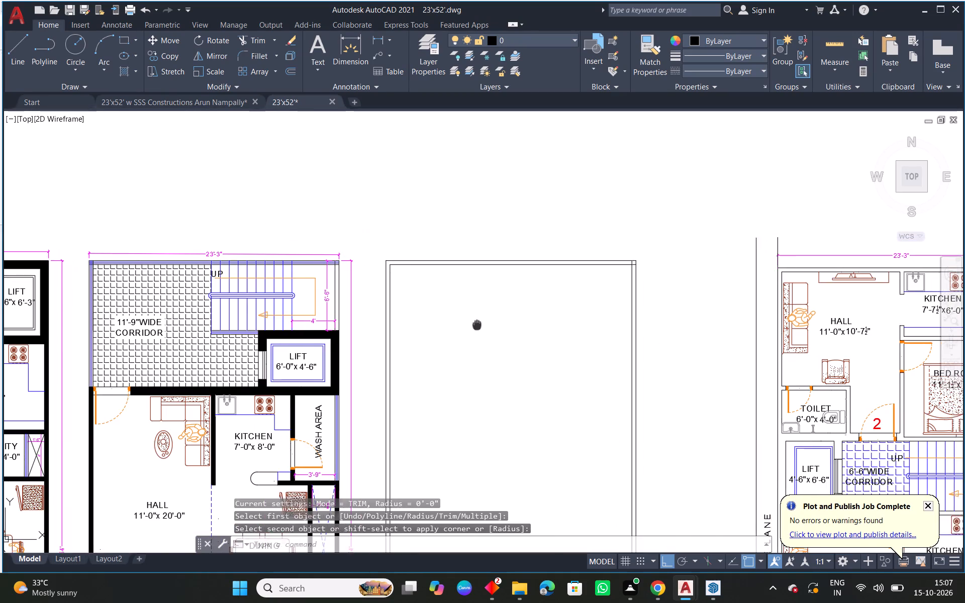
middle_drag(454, 321, 378, 307)
key(f)
key(space)
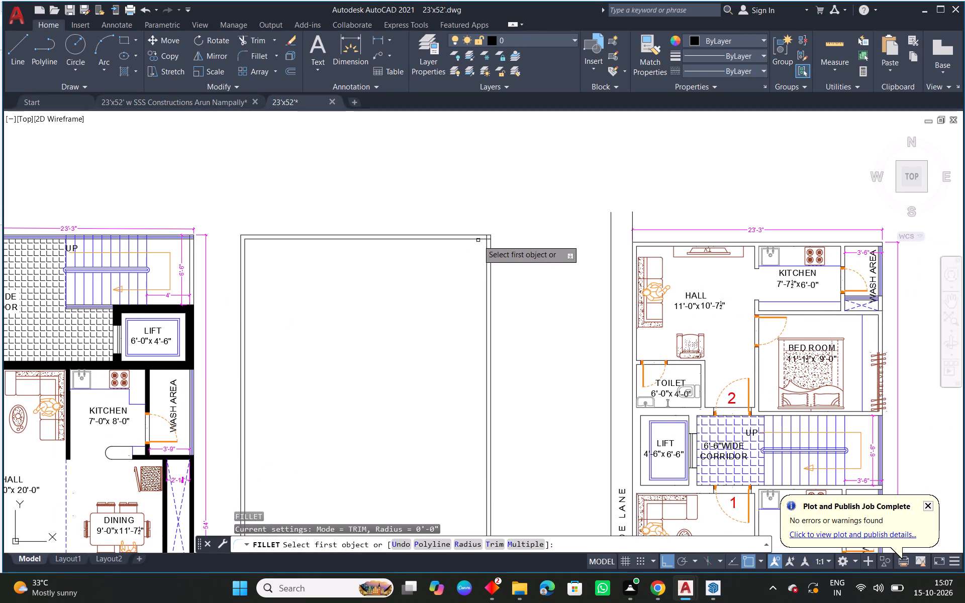
click(478, 239)
click(486, 252)
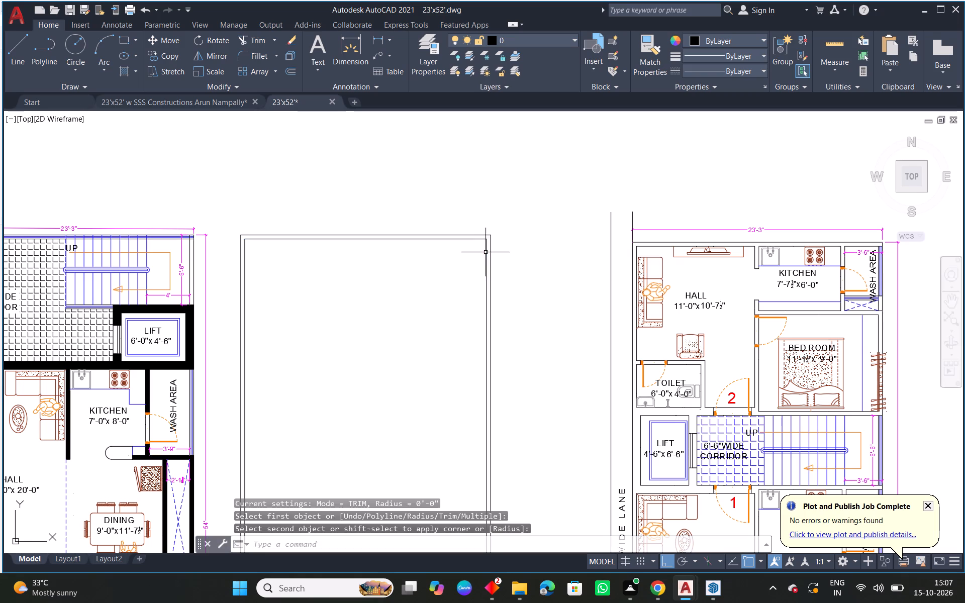
key(Escape)
Create a 4.5" vertical partition wall 11' inward from the inner wall face nearest the second plan.
middle_drag(342, 274, 374, 273)
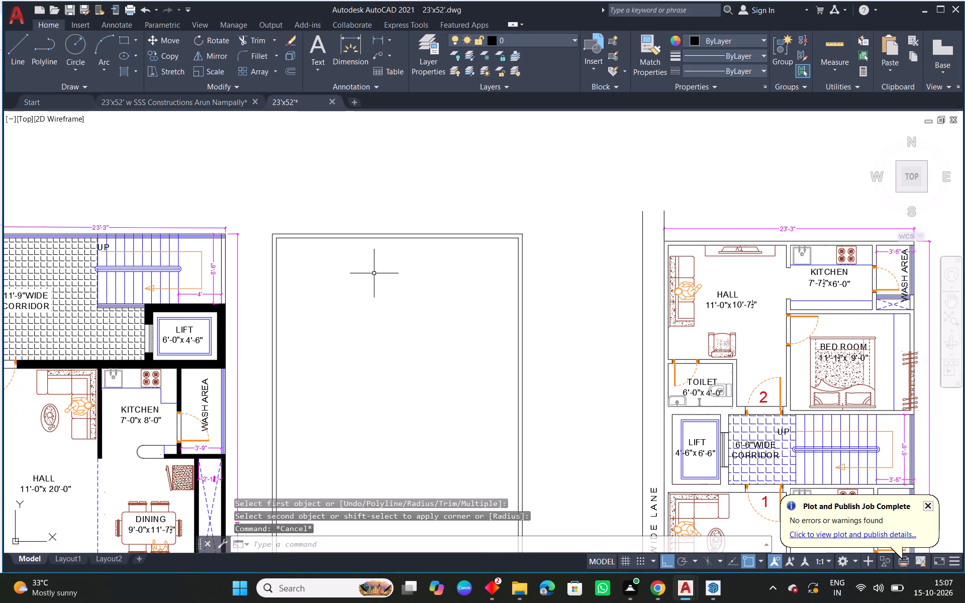
text(o 11'')
key(BackSpace)
key(Return)
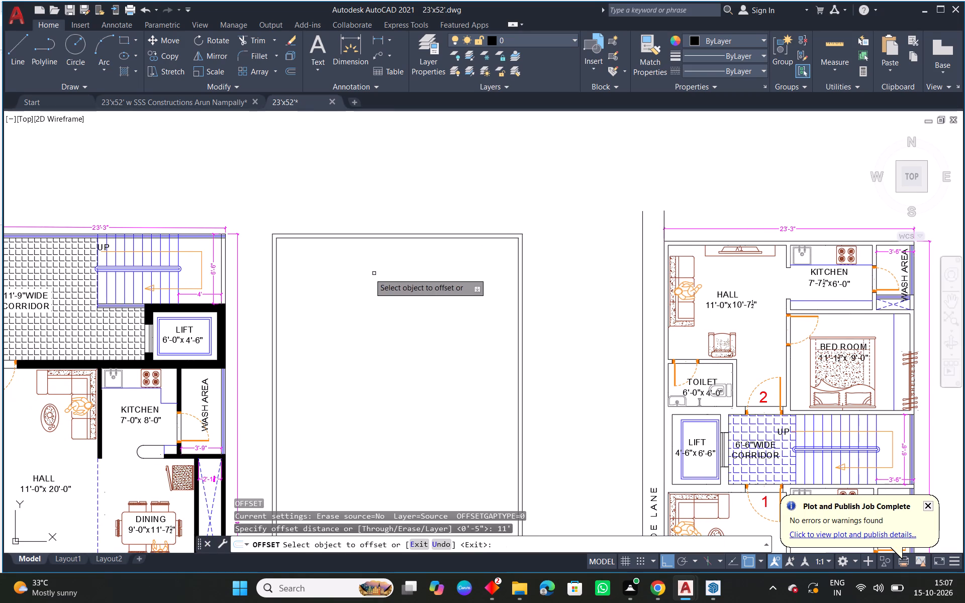
click(276, 276)
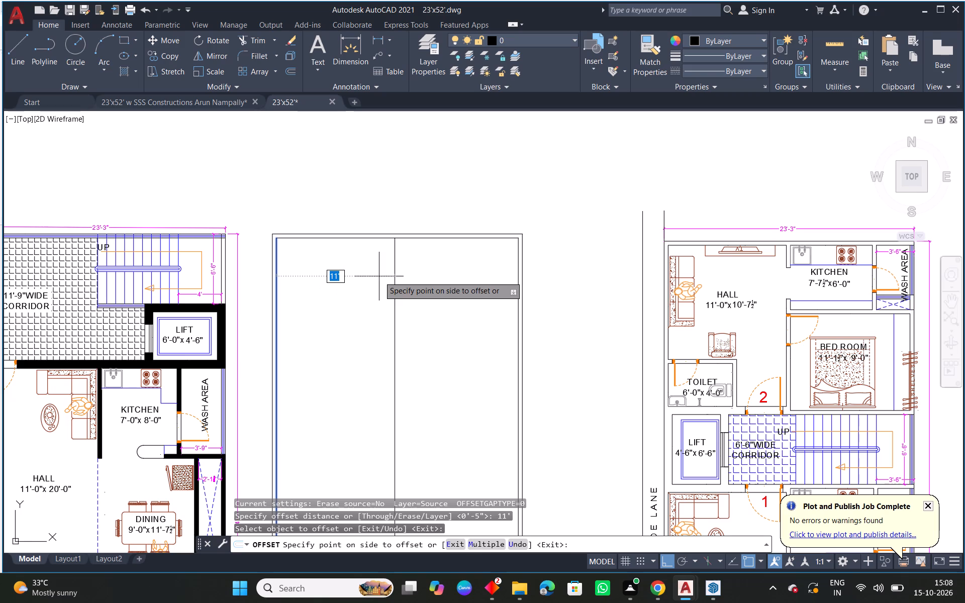
click(379, 276)
key(Escape)
text(o 4.5)
key(space)
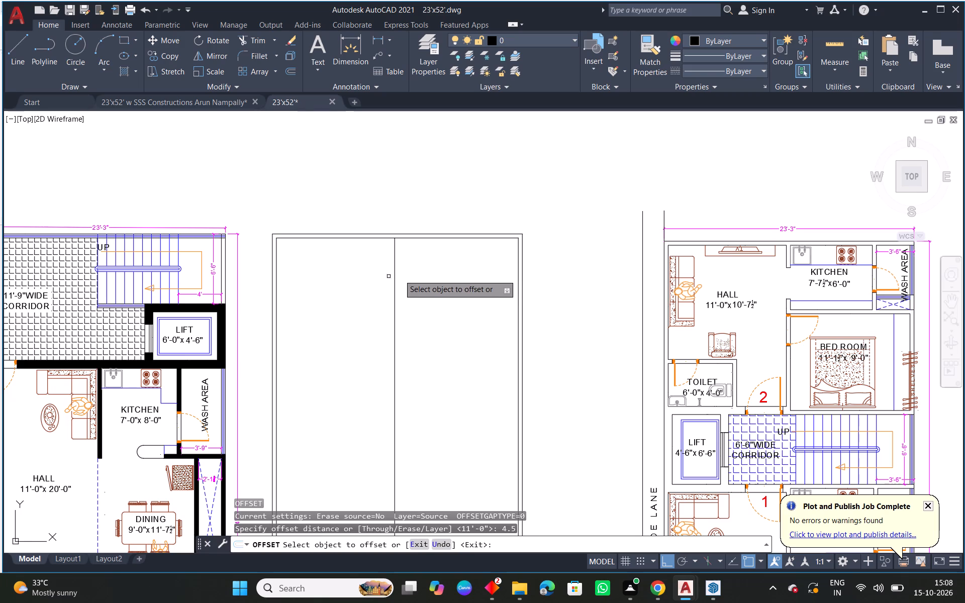
click(395, 282)
click(414, 278)
right_click(414, 278)
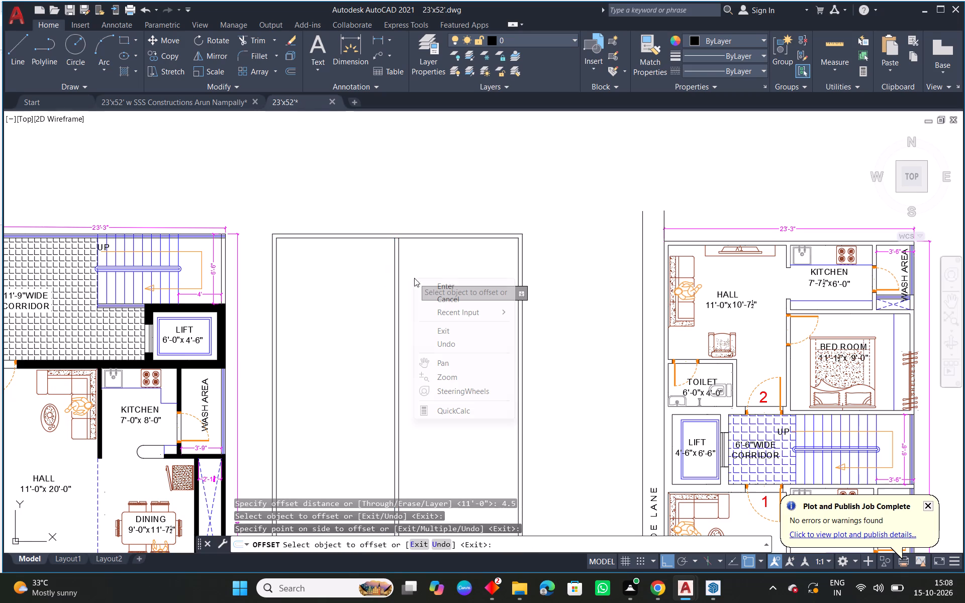
click(453, 284)
key(Escape)
Trim the upper wall's inner line between the two faces of the vertical partition.
scroll(384, 232, up, 3)
text(tr)
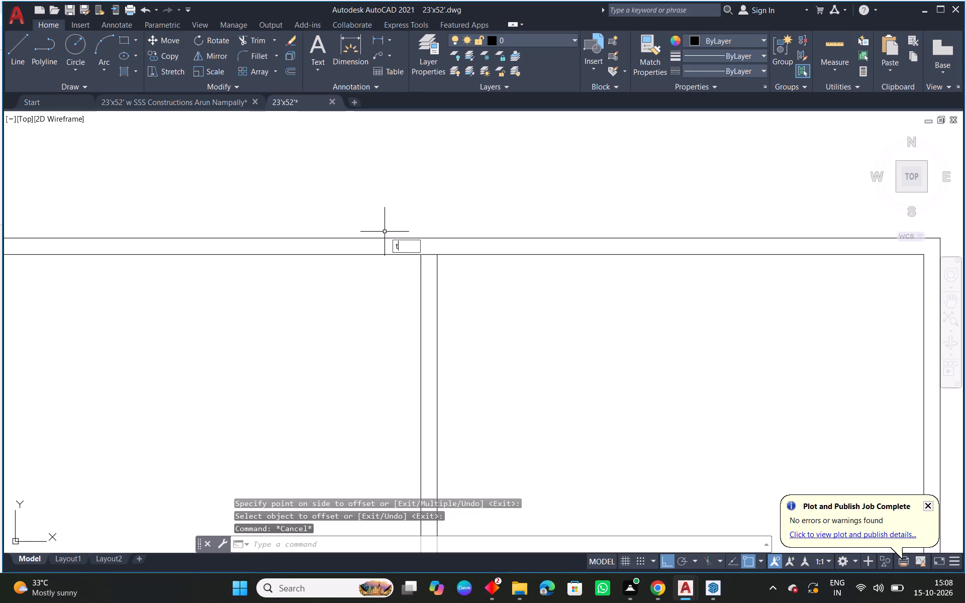
key(space)
key(space)
click(427, 255)
right_click(427, 255)
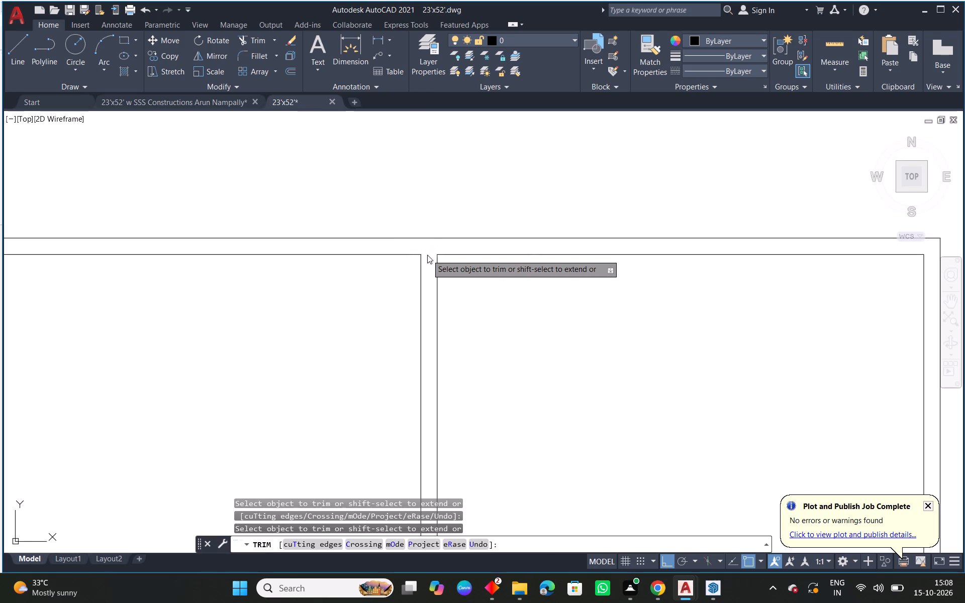
click(455, 262)
scroll(431, 290, down, 3)
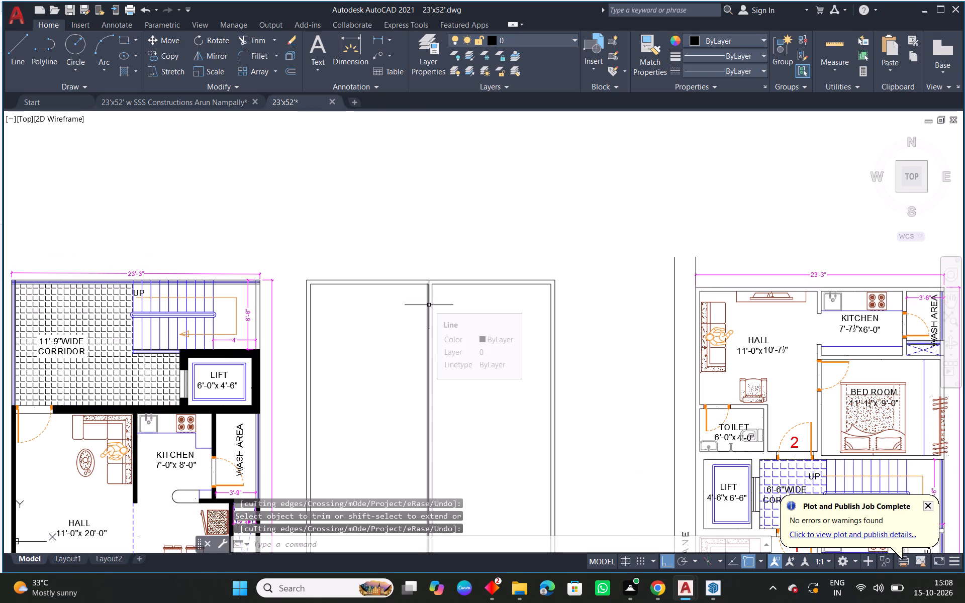
key(Escape)
Offset the hall's upper inner wall line downward by 10'7.5" to mark the hall depth.
text(o 10'')
key(BackSpace)
text(7.5")
key(Return)
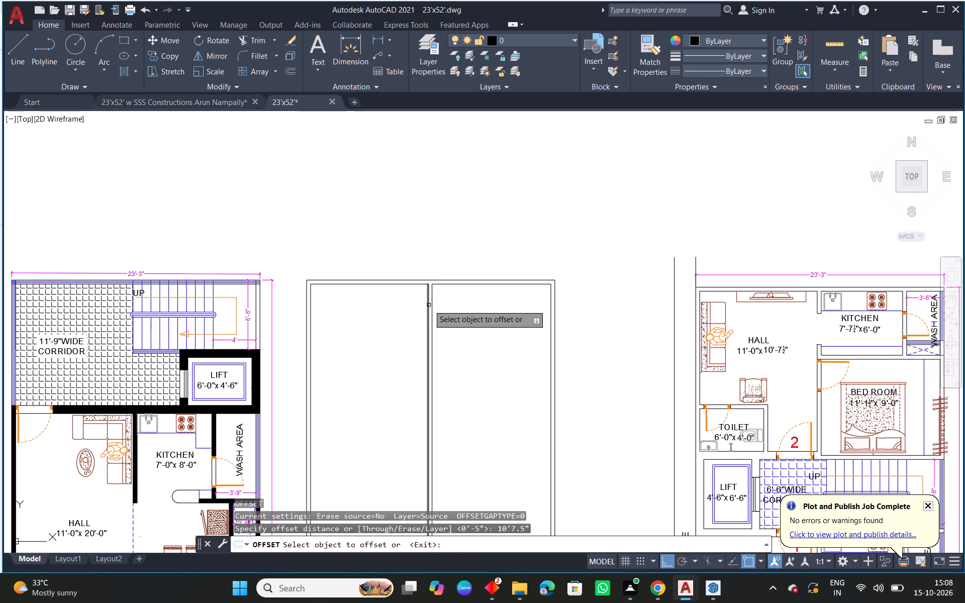
click(394, 284)
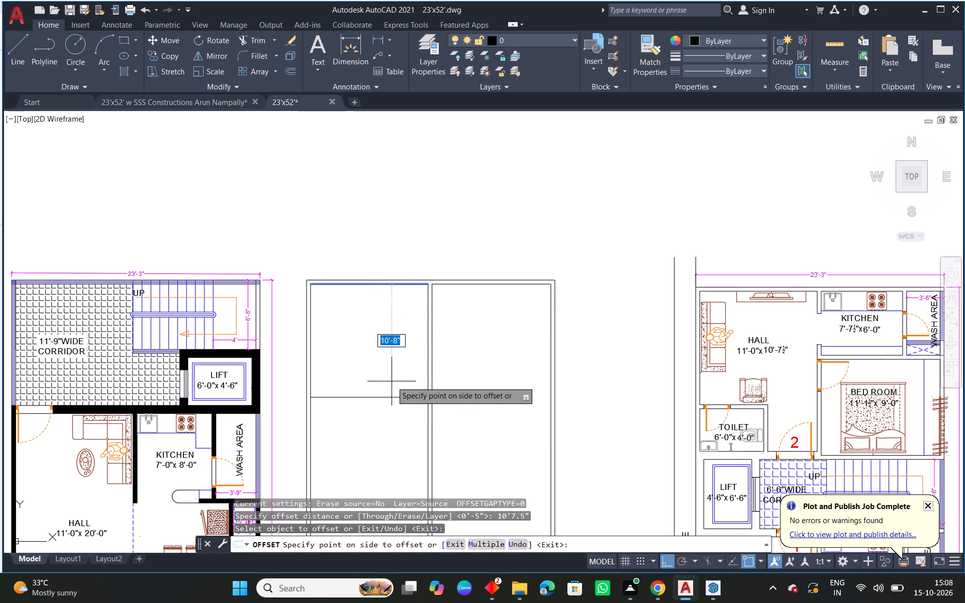
click(392, 381)
middle_drag(400, 386, 401, 338)
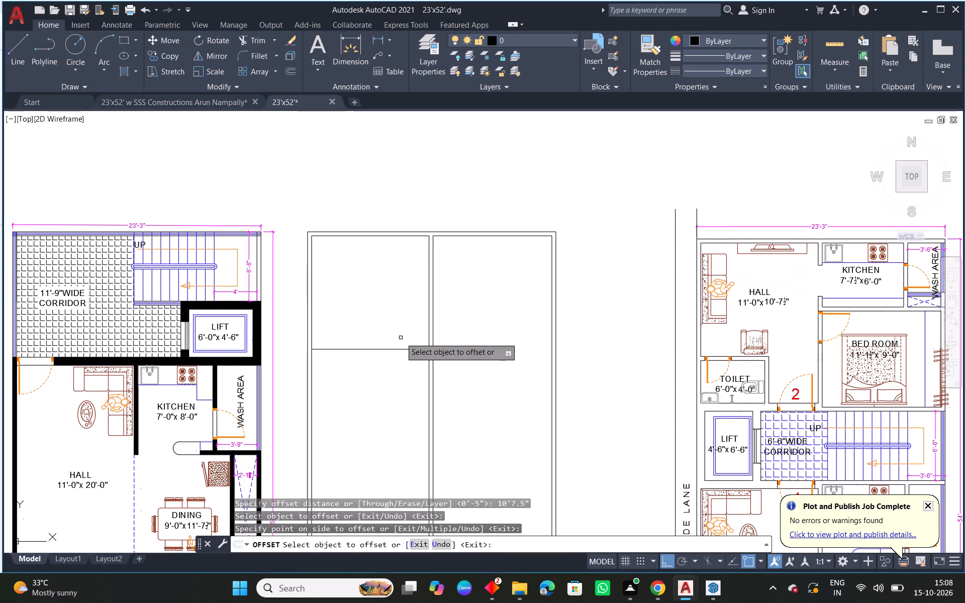
key(Escape)
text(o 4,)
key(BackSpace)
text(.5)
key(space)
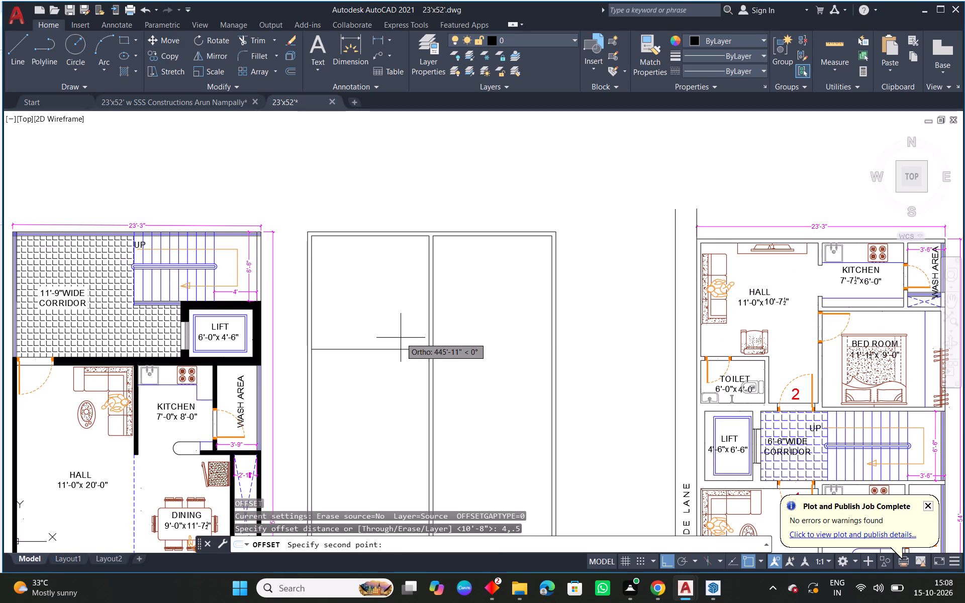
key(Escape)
Offset the hall depth line downward by 4.5" to give the toilet's upper wall its thickness.
text(o 4.5)
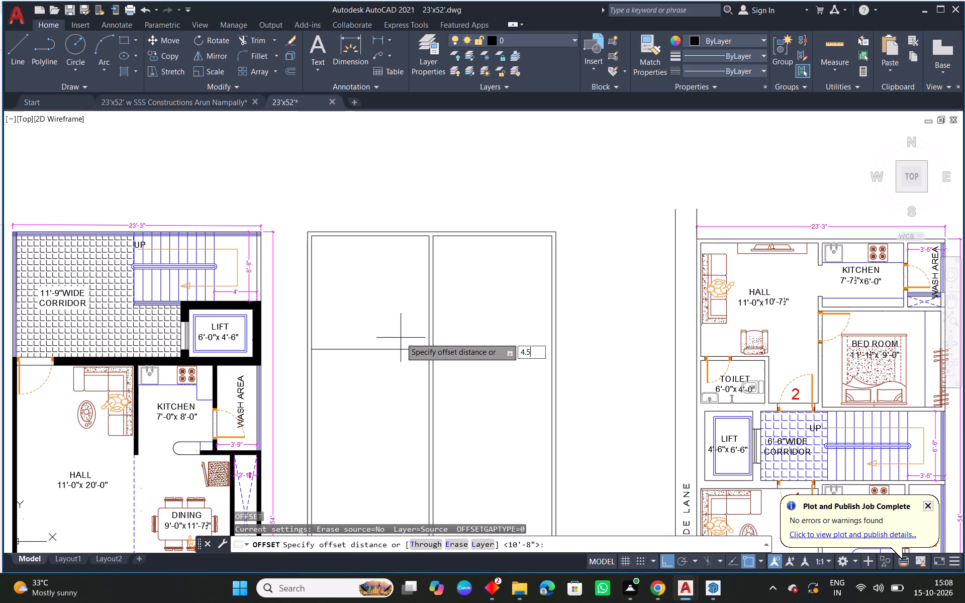
key(space)
click(399, 349)
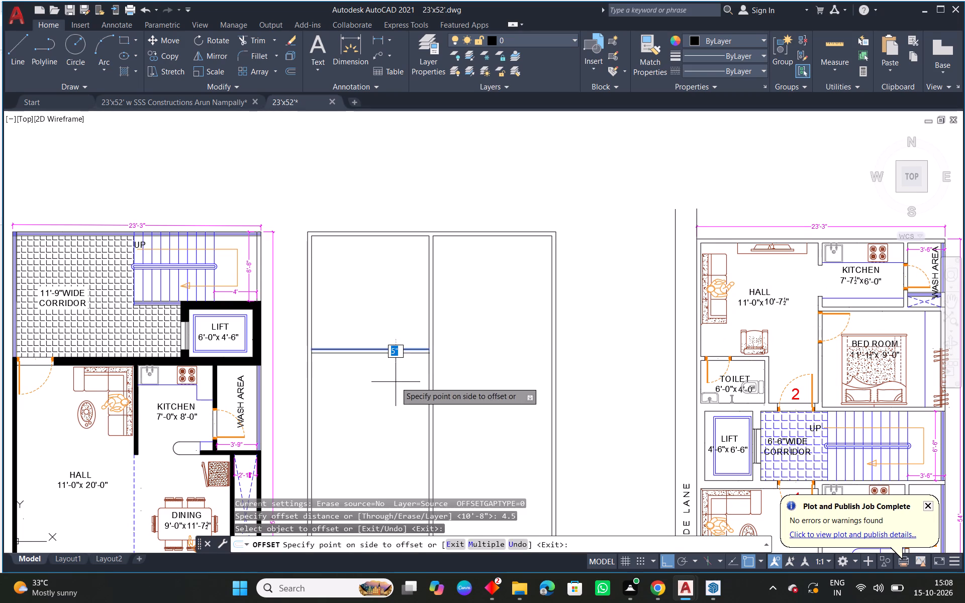
click(396, 382)
key(Escape)
Create the toilet's lower wall 4' below its upper wall, with a thickness of 4.5".
text(o 4'')
key(BackSpace)
key(Return)
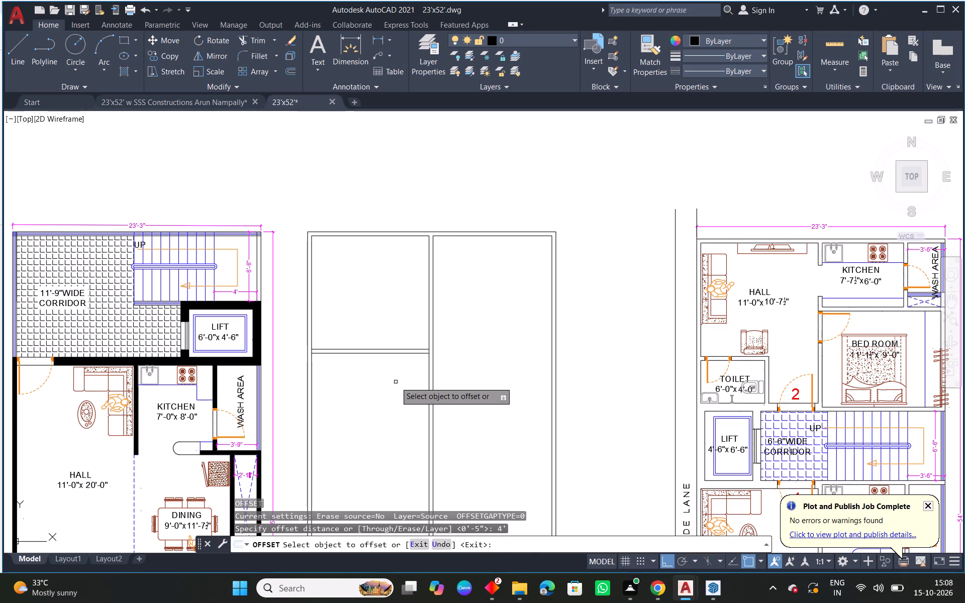
click(394, 354)
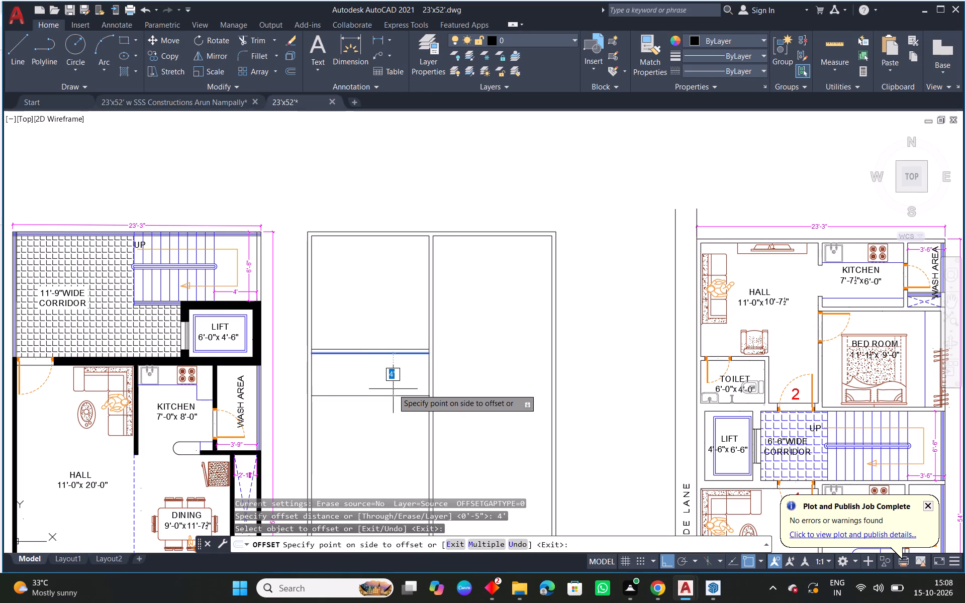
click(393, 389)
key(Escape)
text(o 4.5)
key(space)
click(390, 395)
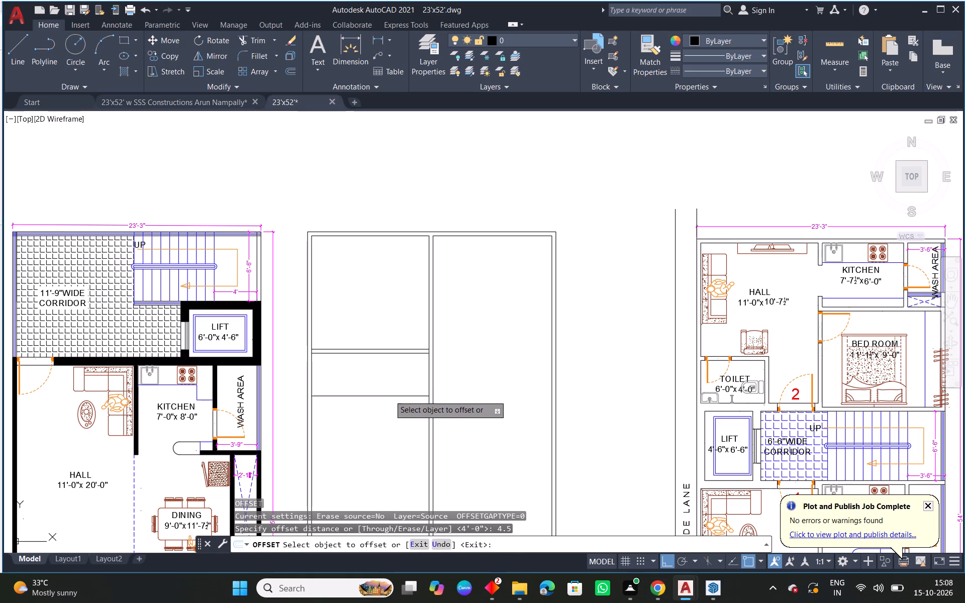
click(387, 415)
key(Escape)
Create the toilet's vertical side wall 6' inward from the outer wall's inner face, with a thickness of 4.5".
text(o 6'')
key(BackSpace)
key(Return)
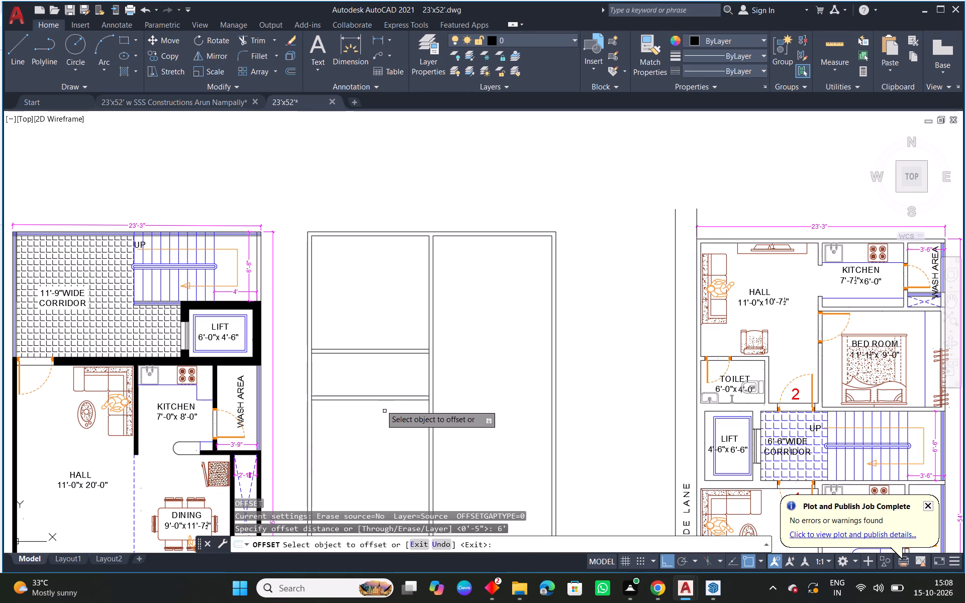
click(311, 385)
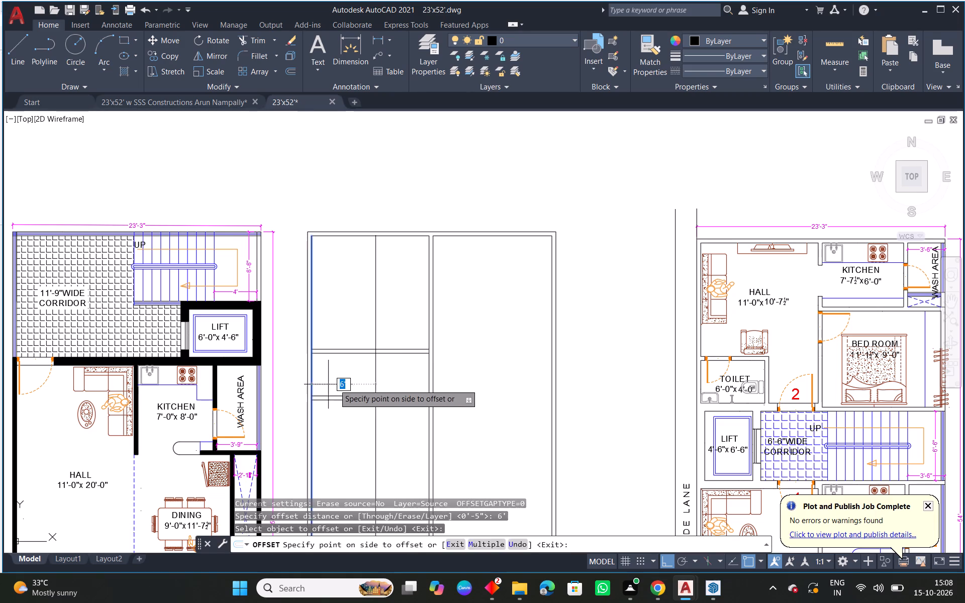
click(400, 383)
key(Escape)
text(o 4.5)
key(space)
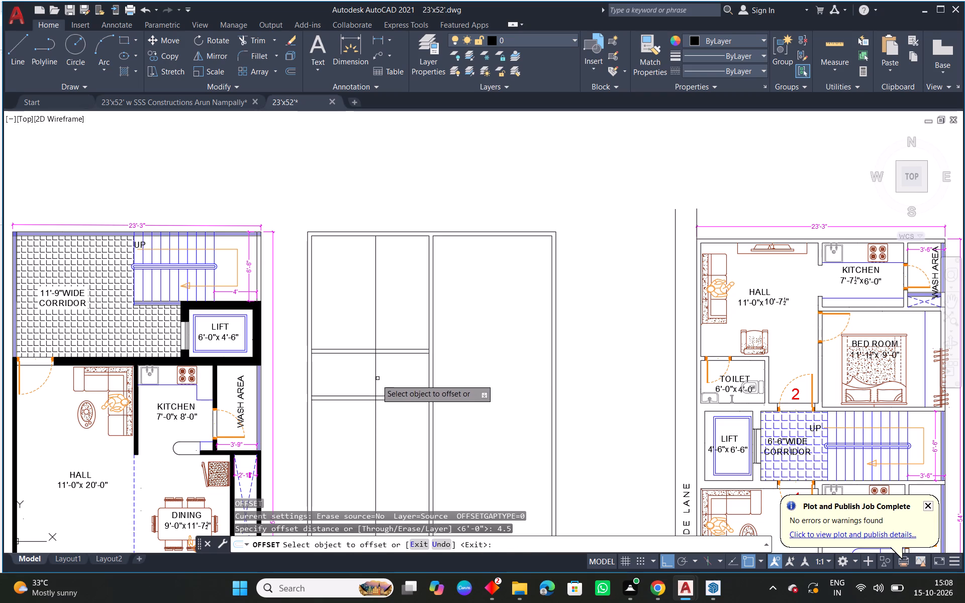
click(375, 379)
click(410, 372)
key(Escape)
Trim the toilet's side wall lines where they run past its upper and lower walls.
text(tr)
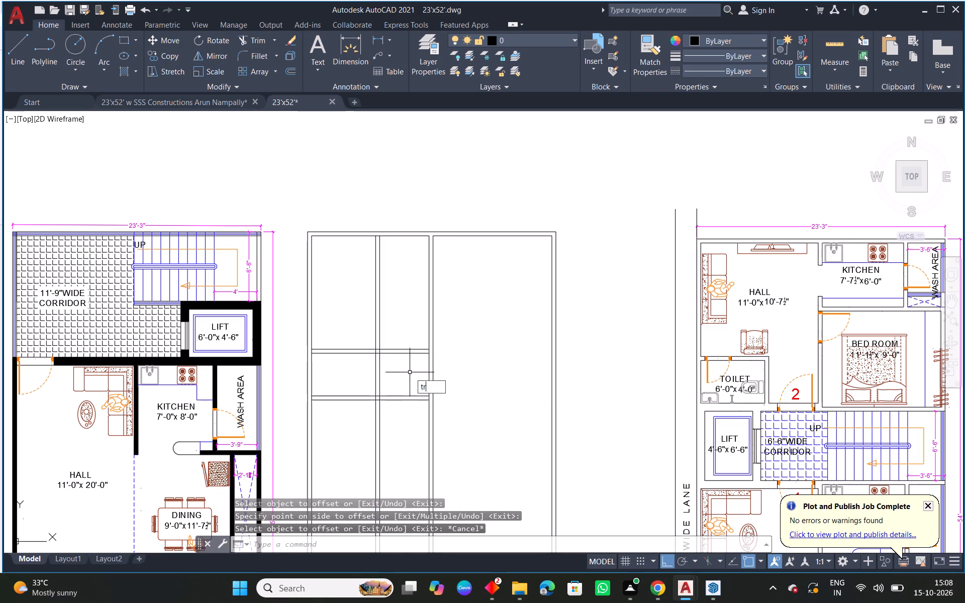
key(space)
key(space)
drag(404, 308, 372, 305)
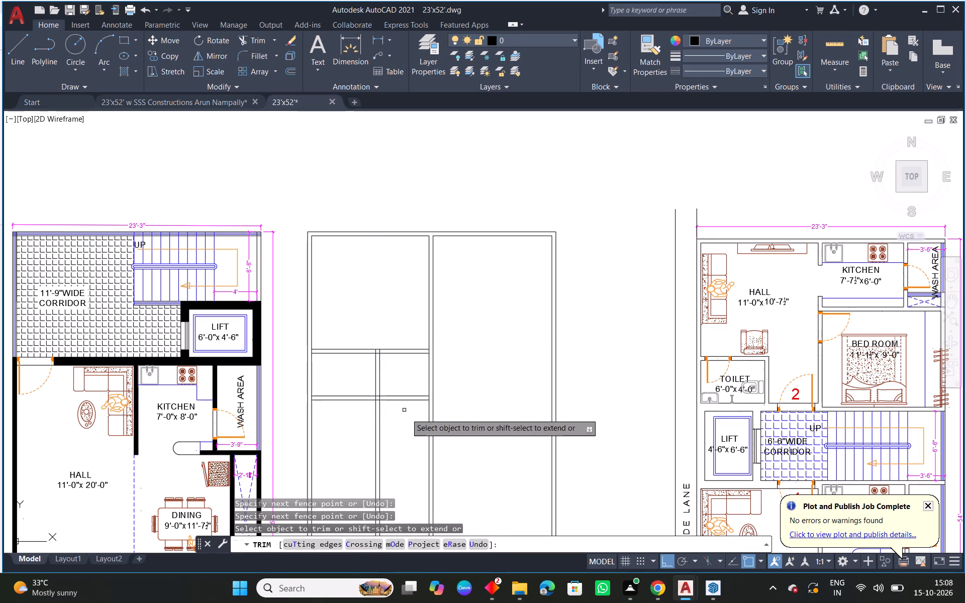
drag(407, 414, 365, 419)
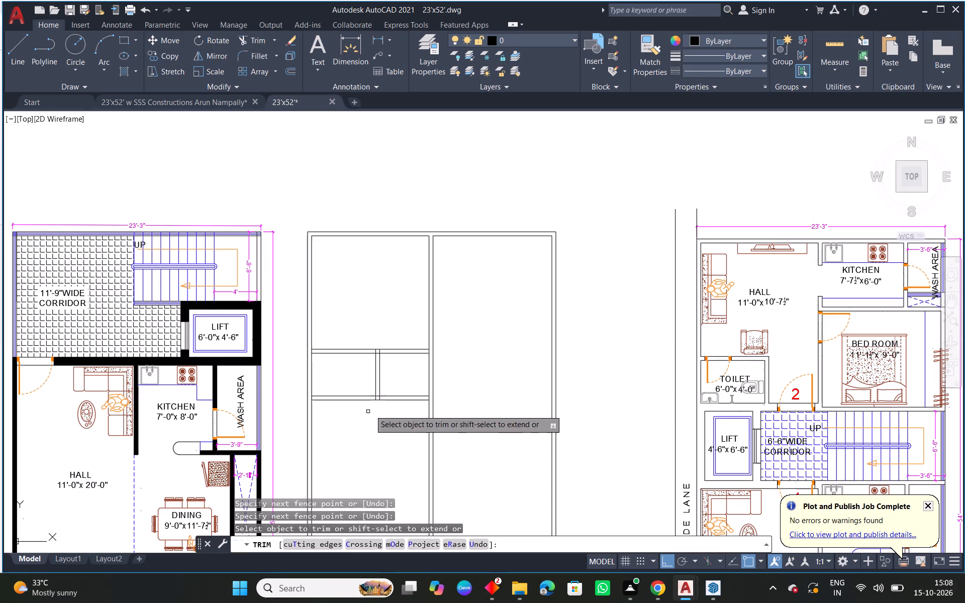
Trim the overlapping lines where the toilet's side wall meets its lower and upper walls to open both junctions.
scroll(385, 396, up, 6)
drag(357, 411, 280, 400)
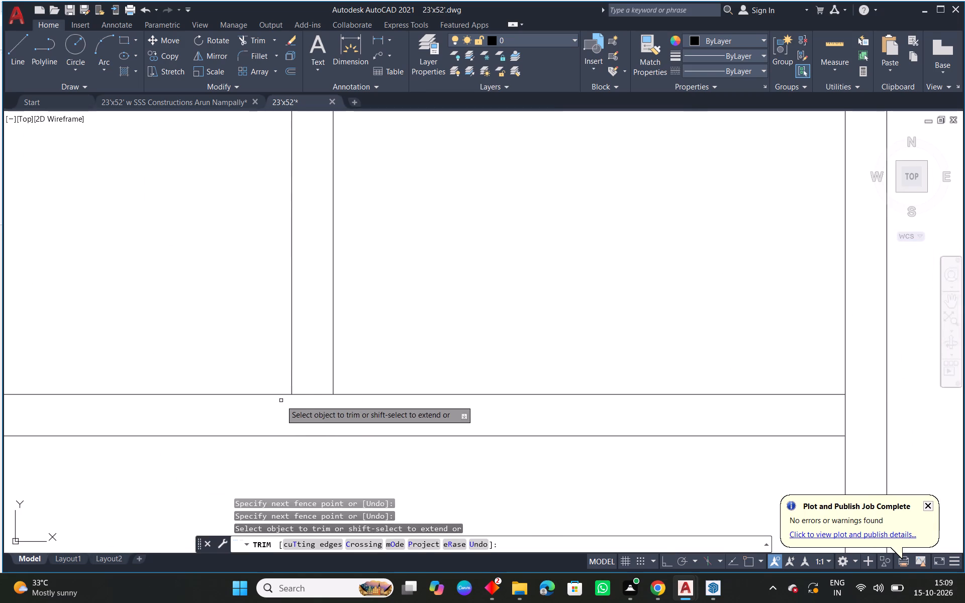
click(306, 394)
scroll(386, 372, down, 4)
middle_drag(446, 319, 423, 391)
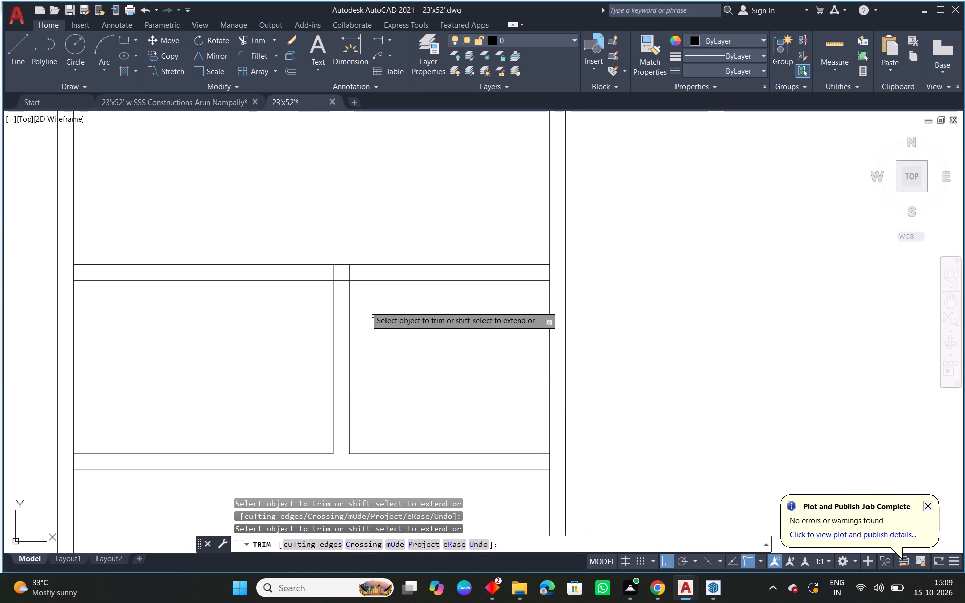
scroll(347, 275, up, 2)
drag(365, 276, 297, 267)
drag(333, 273, 333, 304)
scroll(340, 281, down, 4)
middle_drag(404, 319, 551, 292)
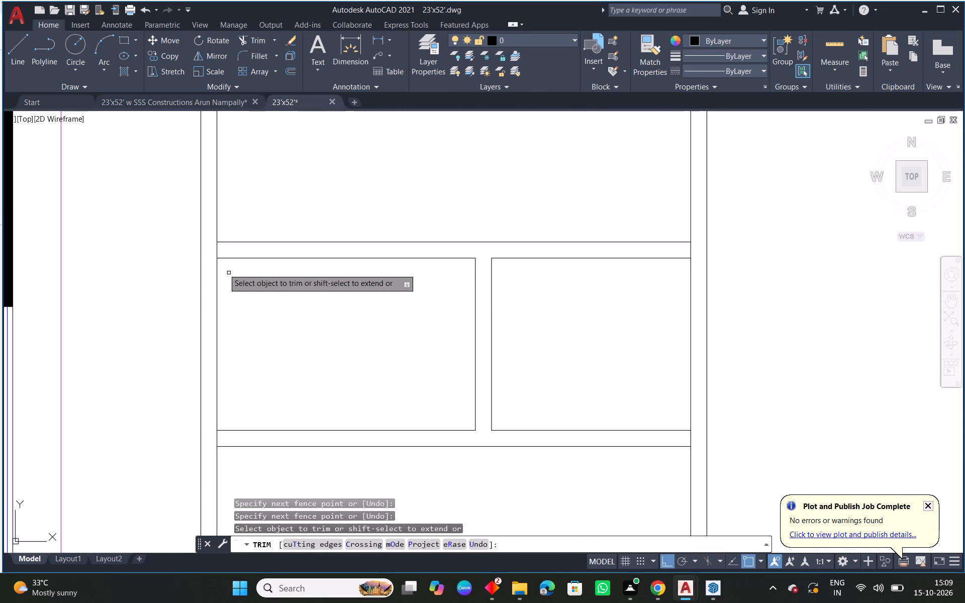
Trim the inner face lines where the toilet's upper and lower walls meet the outer wall and the middle dividing wall.
scroll(215, 254, up, 1)
click(219, 250)
middle_drag(335, 344, 376, 193)
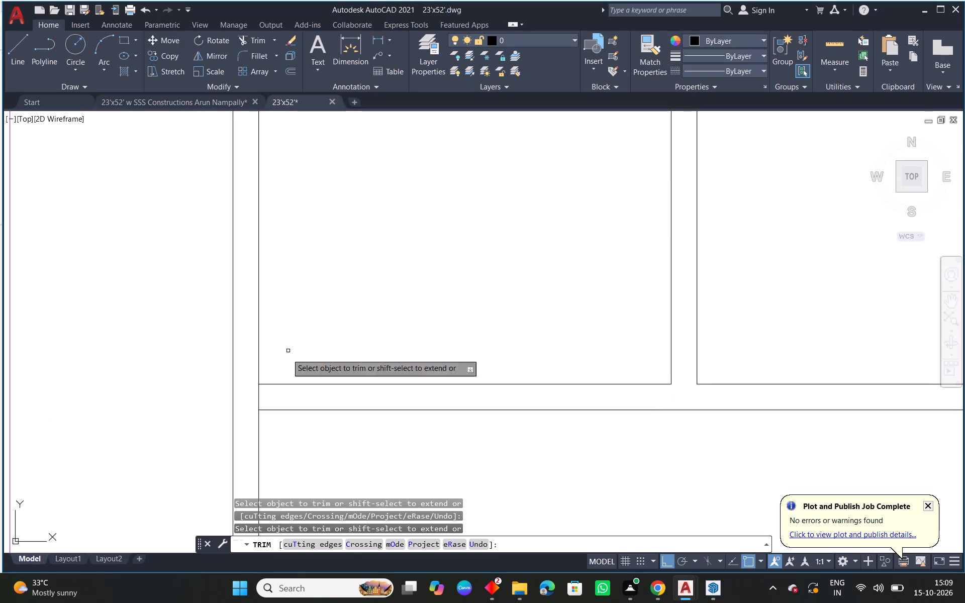
click(257, 396)
scroll(811, 373, down, 2)
middle_drag(782, 324, 779, 325)
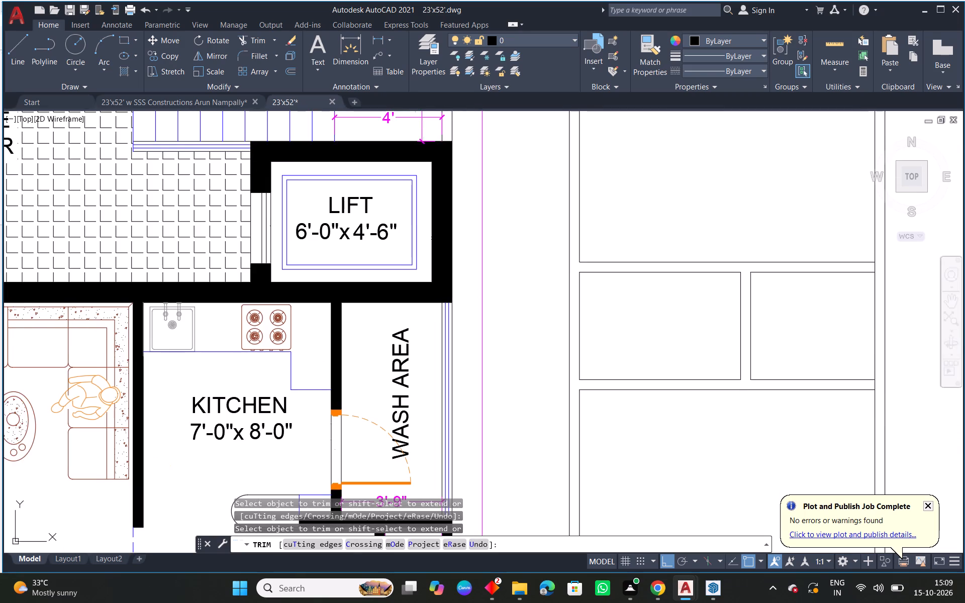
middle_drag(779, 325, 534, 348)
scroll(680, 314, up, 1)
click(597, 280)
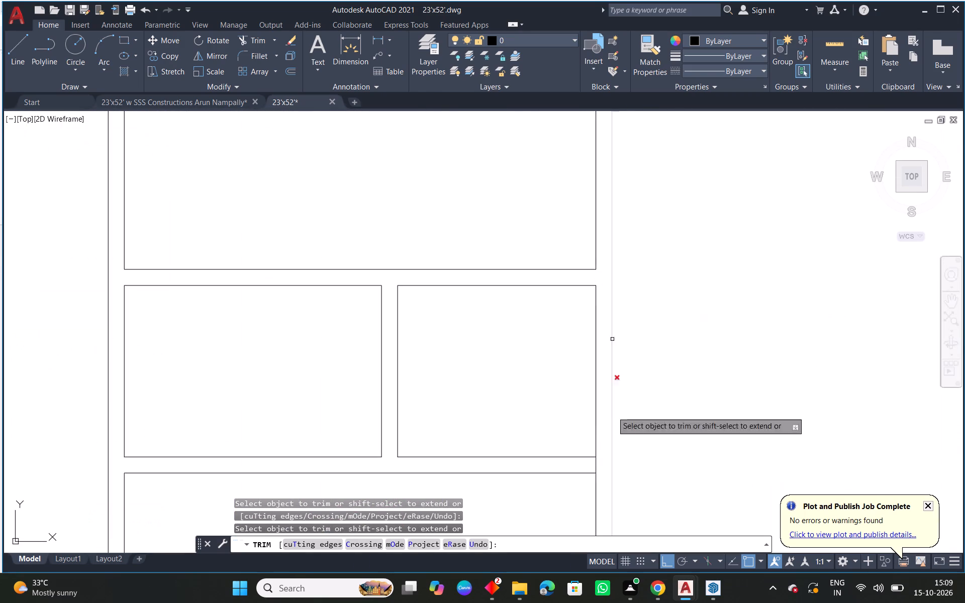
click(597, 460)
key(Escape)
scroll(501, 355, down, 3)
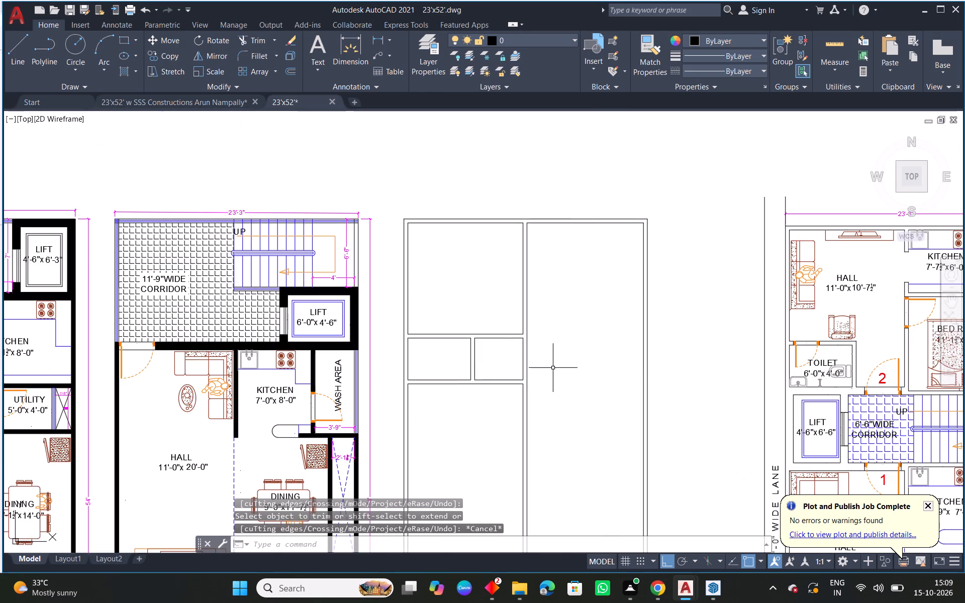
Fillet the toilet's side wall outer face with the outer faces of its upper and lower walls, using radius 0.
middle_drag(654, 368, 519, 345)
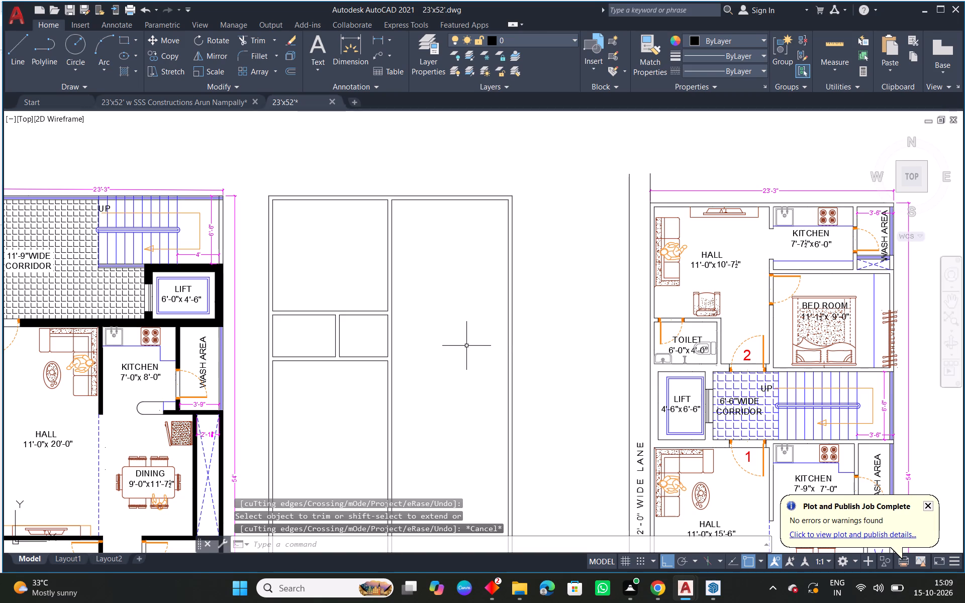
text(f)
key(space)
scroll(337, 313, up, 1)
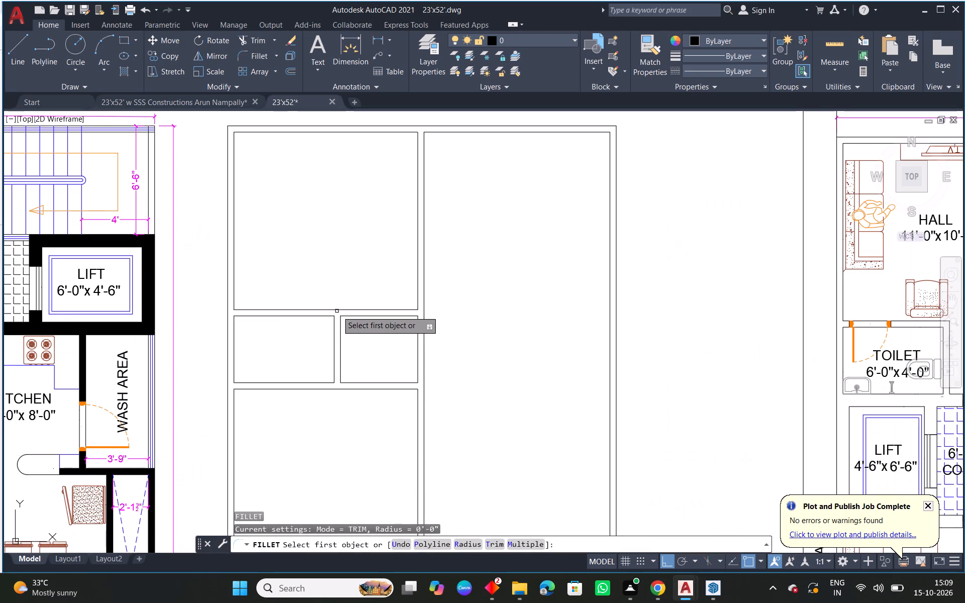
click(338, 310)
click(341, 323)
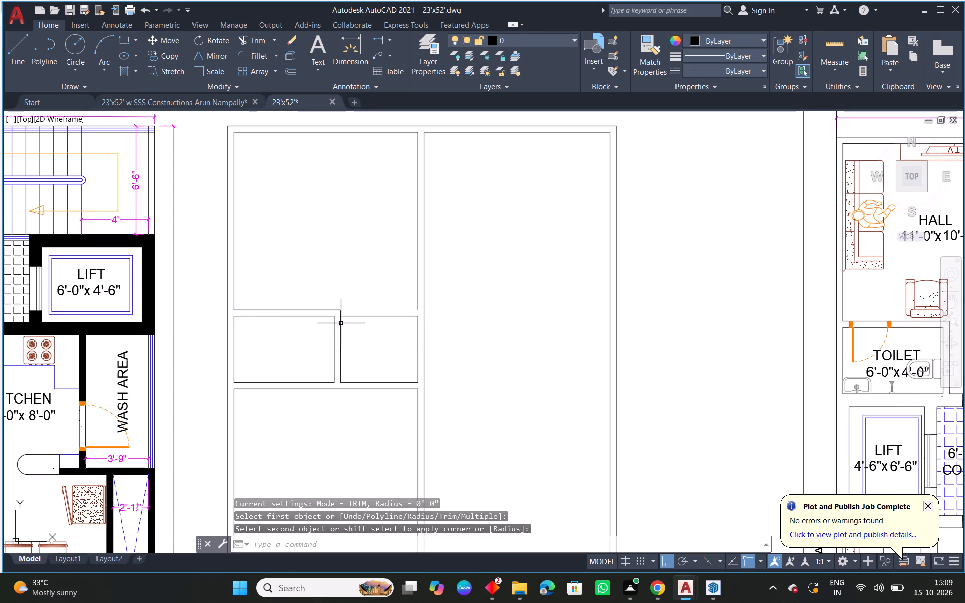
right_click(333, 283)
click(371, 294)
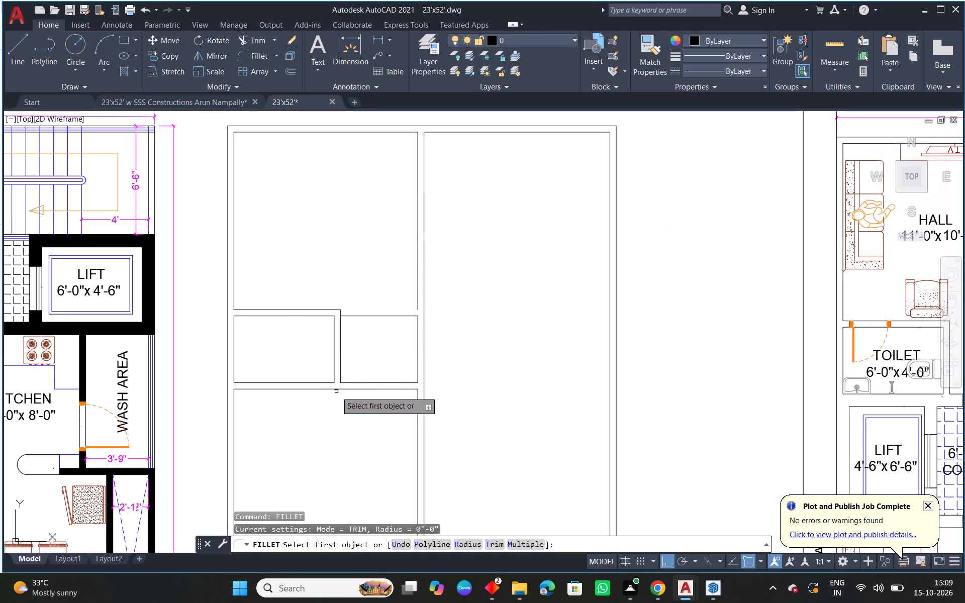
click(336, 389)
click(339, 366)
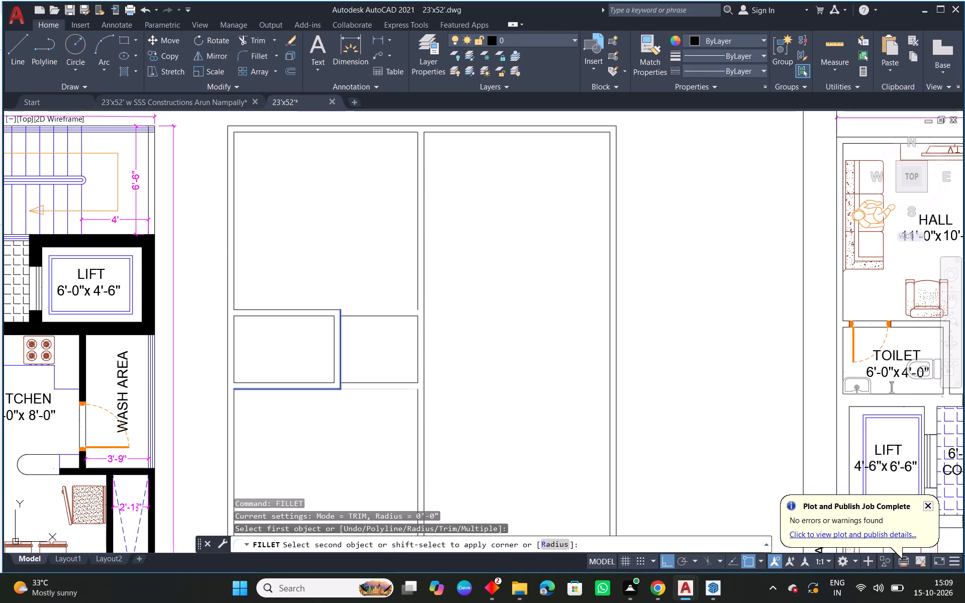
Delete the two leftover horizontal wall lines between the toilet and the middle dividing wall.
drag(377, 307, 377, 331)
click(368, 391)
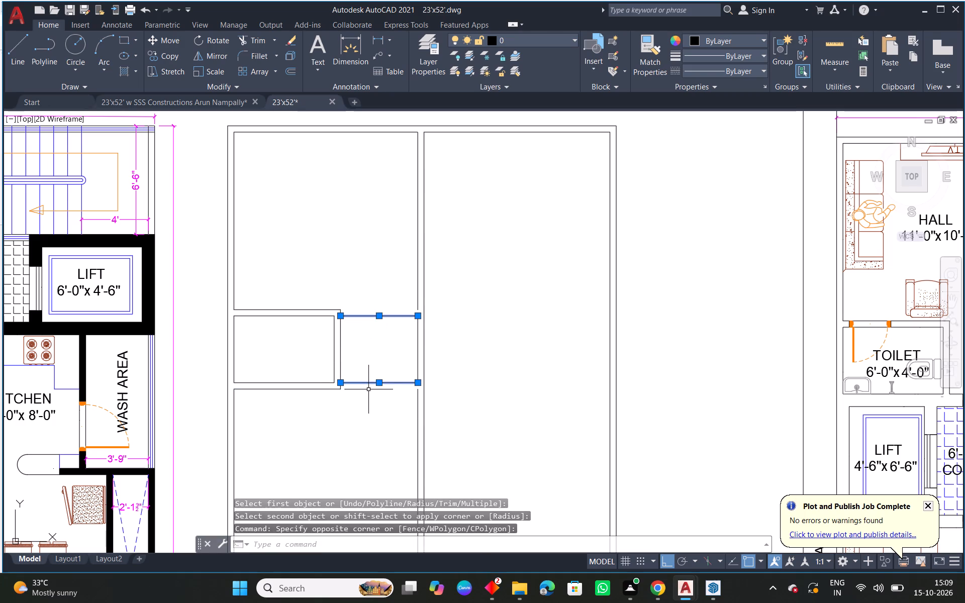
key(Delete)
Join the three collinear segments of the middle dividing wall's hall-side face into one line.
text(j)
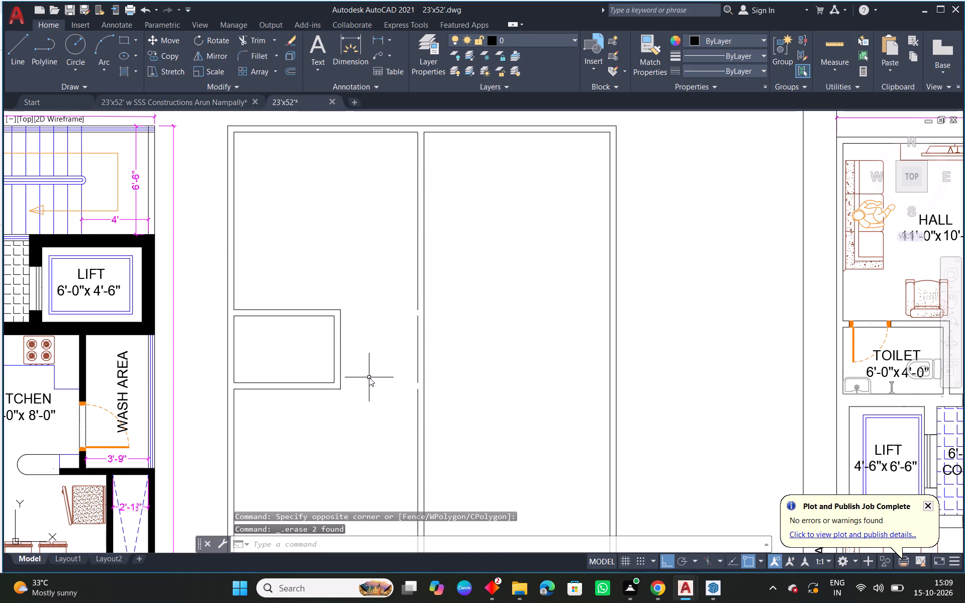
key(space)
click(418, 396)
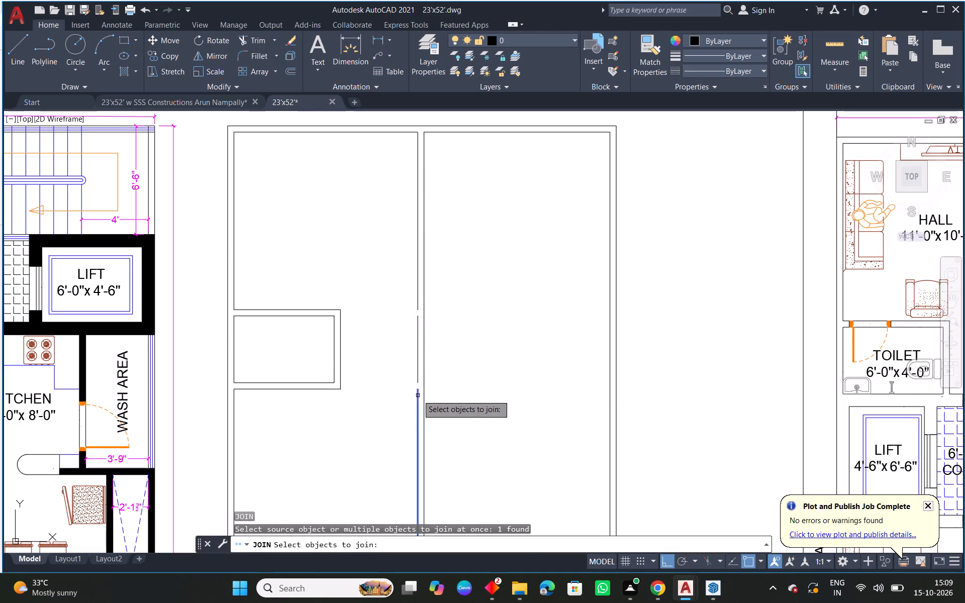
click(416, 373)
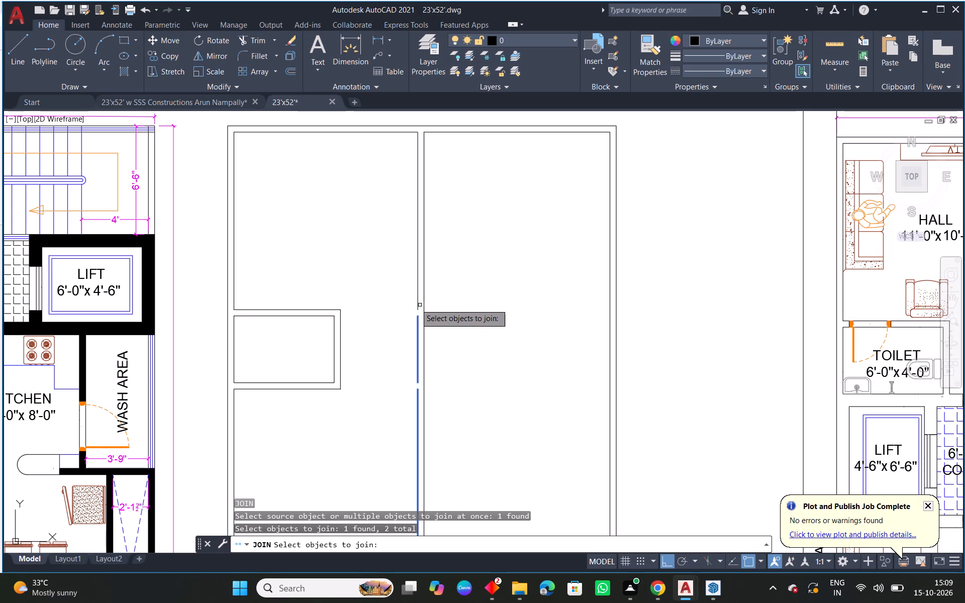
click(419, 302)
right_click(419, 302)
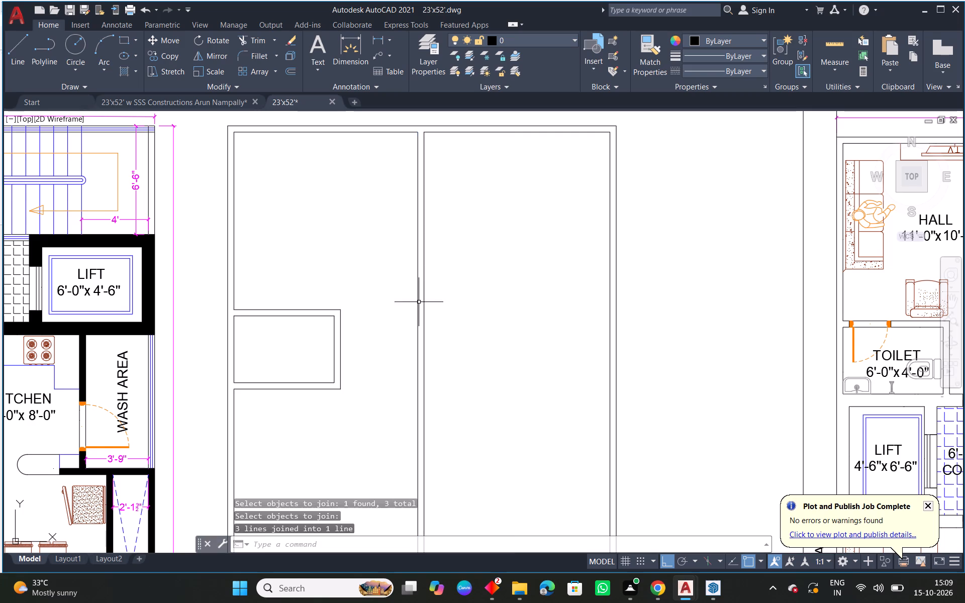
Offset the outer face line of the plan's right outer wall inward by 3'6" to mark the wash area's width.
scroll(447, 347, down, 2)
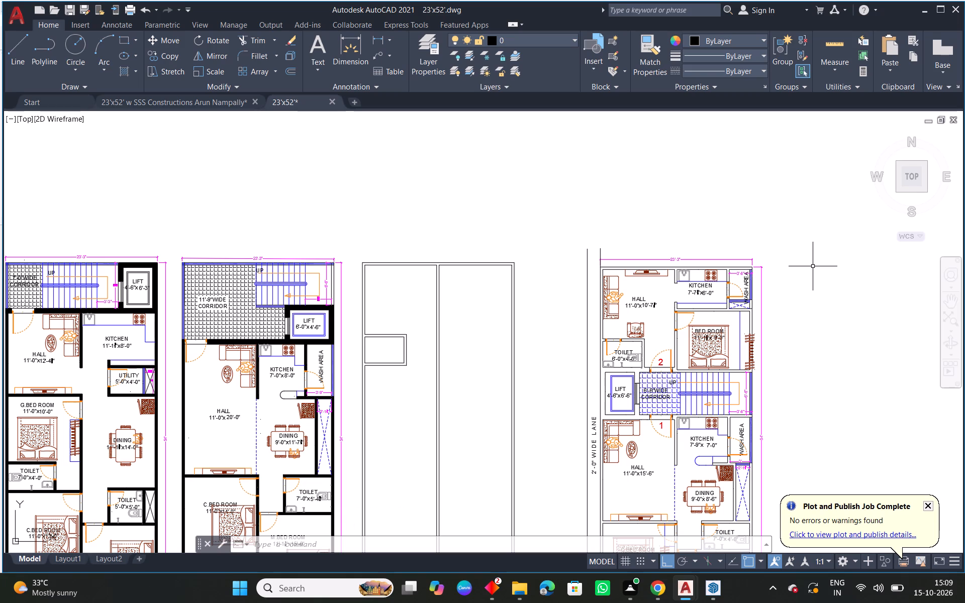
scroll(816, 262, up, 2)
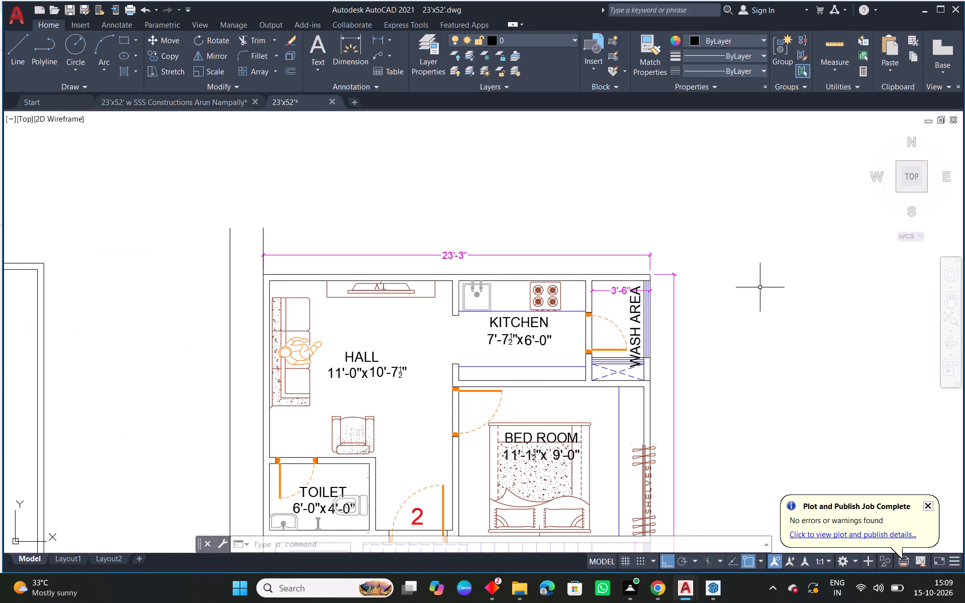
scroll(564, 330, down, 2)
middle_drag(456, 342, 701, 275)
scroll(608, 255, up, 1)
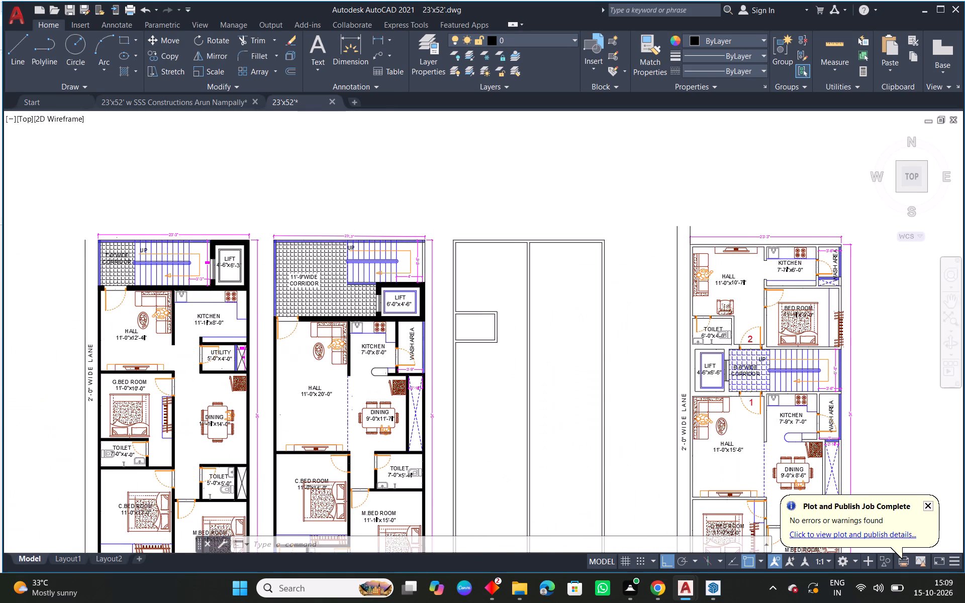
key(Escape)
text(o 3'')
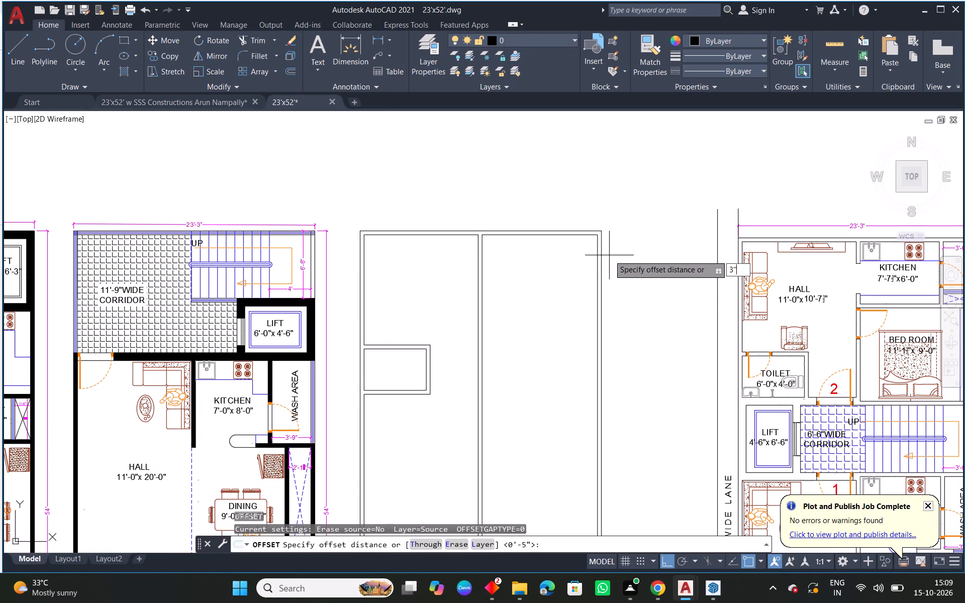
key(BackSpace)
text(6")
key(Return)
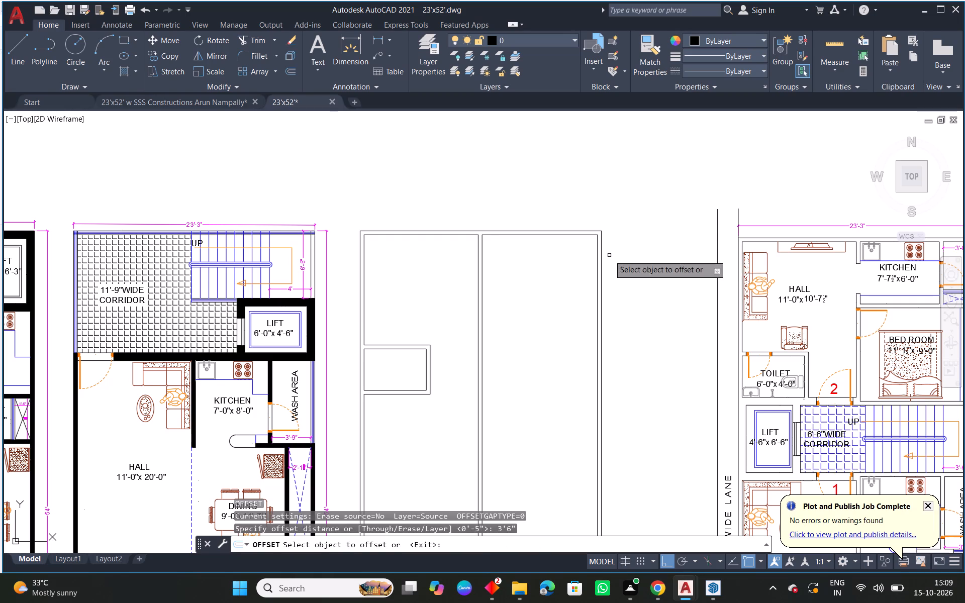
middle_drag(654, 245, 513, 272)
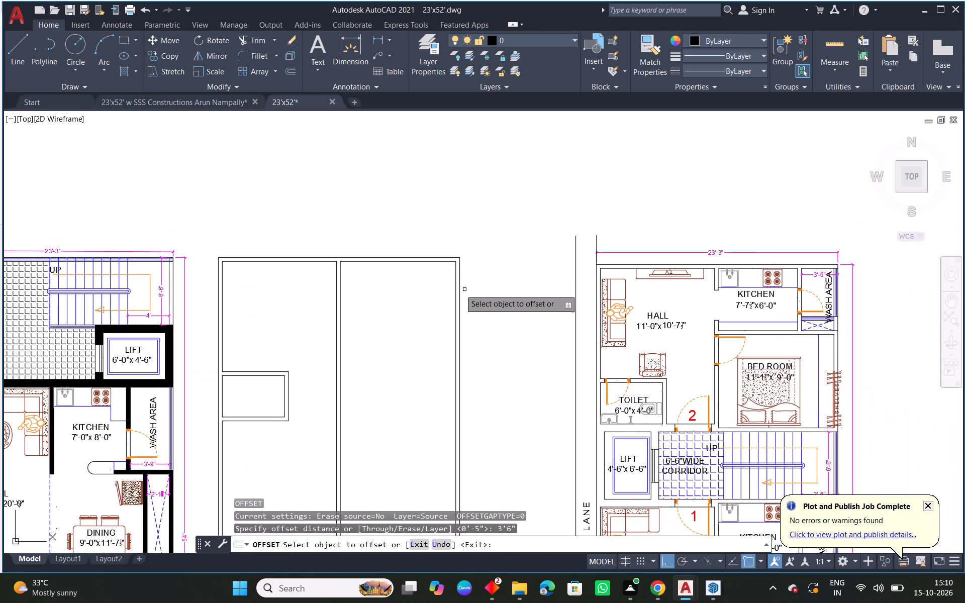
click(458, 290)
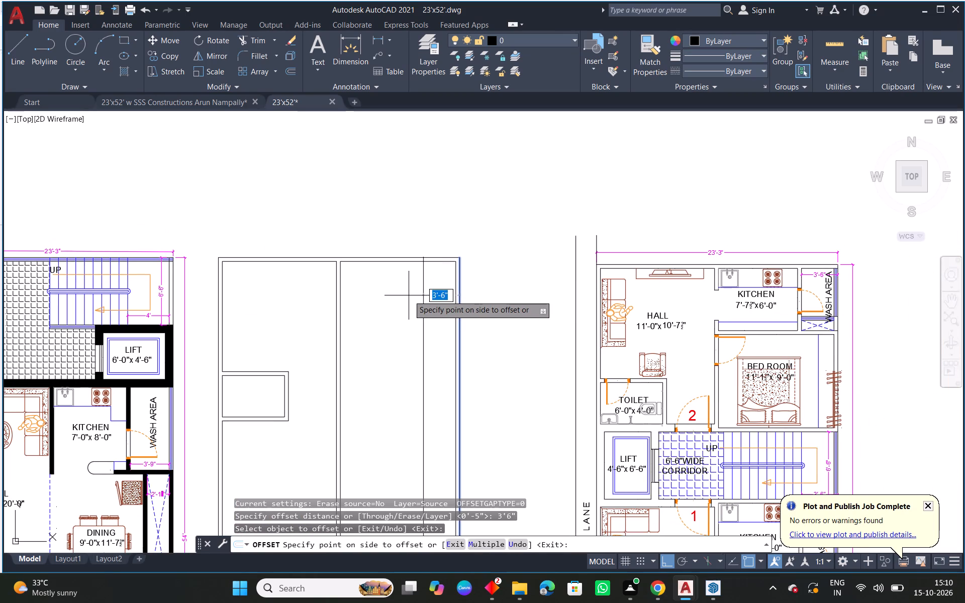
click(409, 295)
key(Escape)
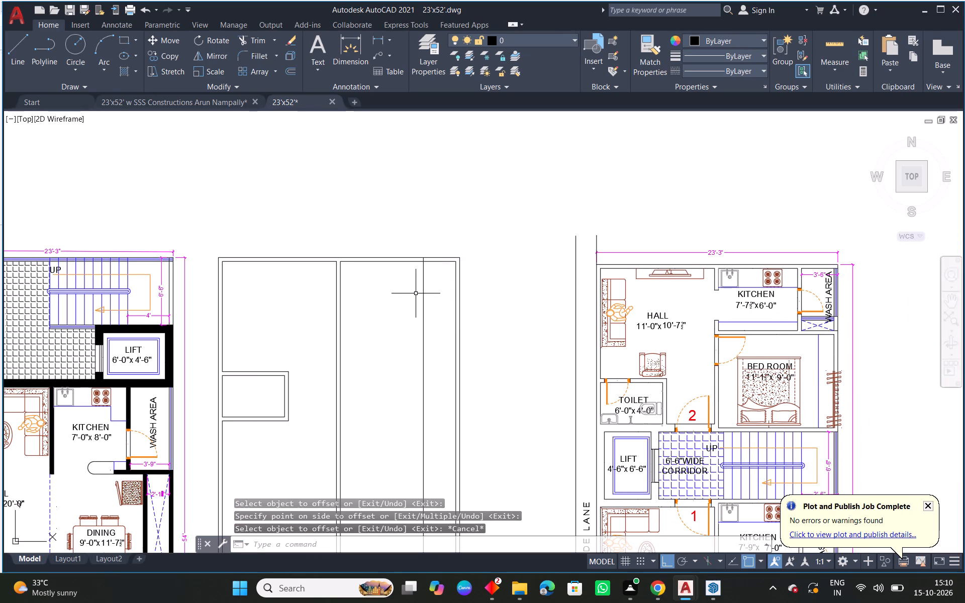
Offset the wash area line inward by 4.5" to give the wall between kitchen and wash area its thickness.
text(o 4.5)
key(space)
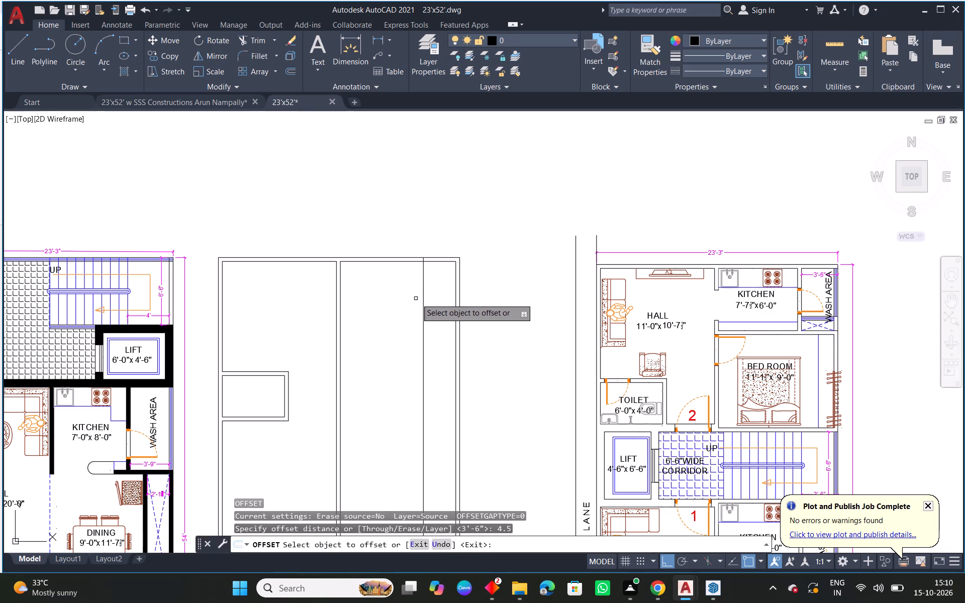
click(422, 296)
click(382, 301)
key(Escape)
Trim the ends of the wash area wall lines that run through the upper outer wall.
scroll(420, 258, up, 3)
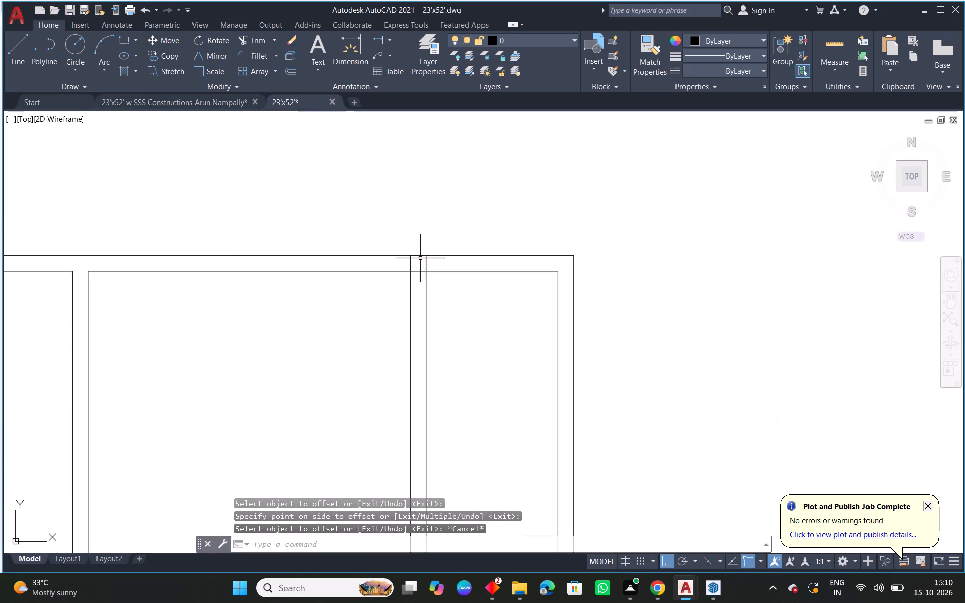
scroll(420, 258, up, 2)
text(tr)
key(space)
key(space)
drag(433, 267, 397, 267)
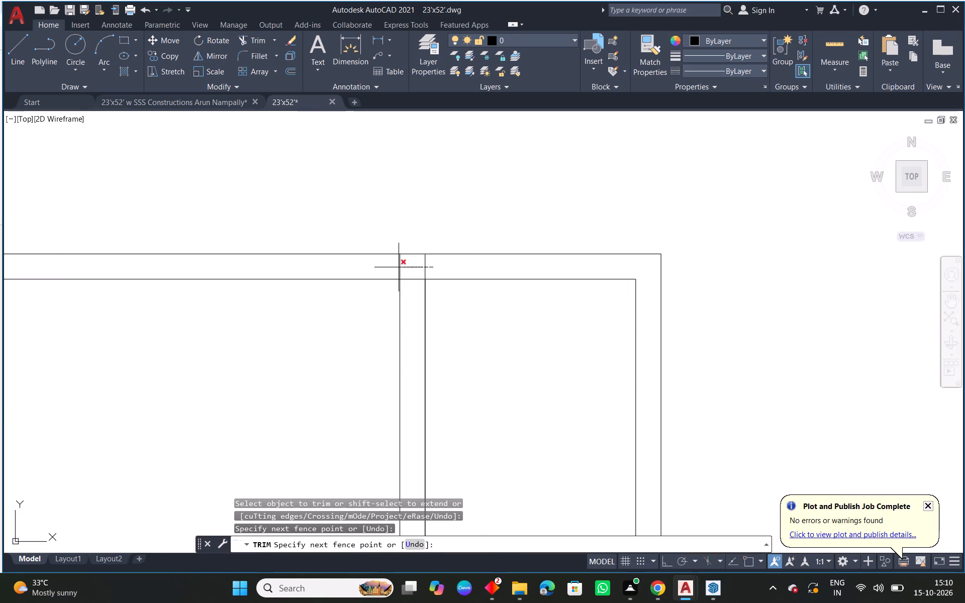
drag(397, 267, 391, 267)
key(Escape)
Offset the upper wall's inner face line downward by 6' to mark the kitchen's depth.
scroll(445, 270, down, 3)
middle_drag(550, 324, 448, 277)
scroll(449, 277, down, 1)
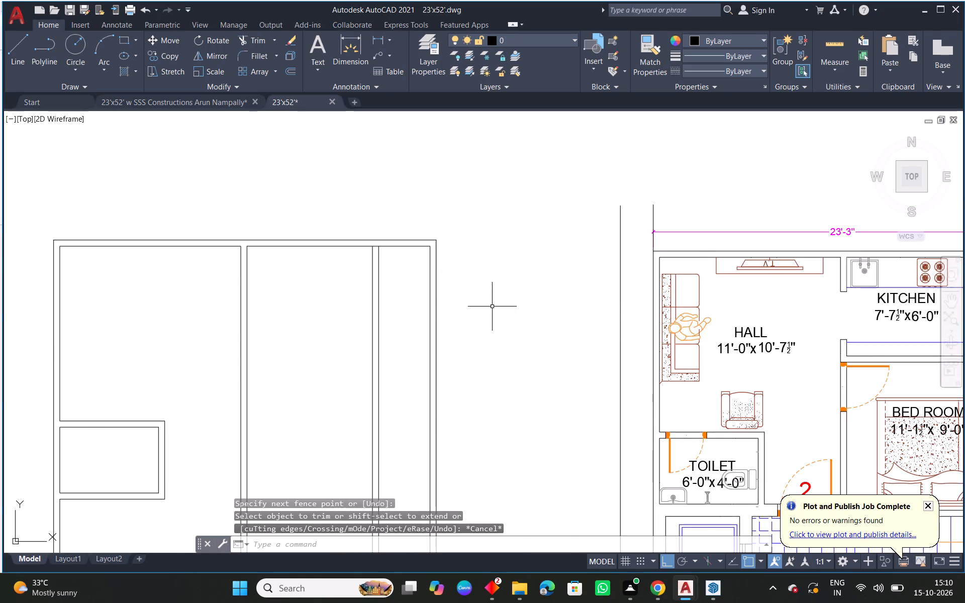
scroll(486, 301, down, 1)
middle_drag(490, 304, 475, 295)
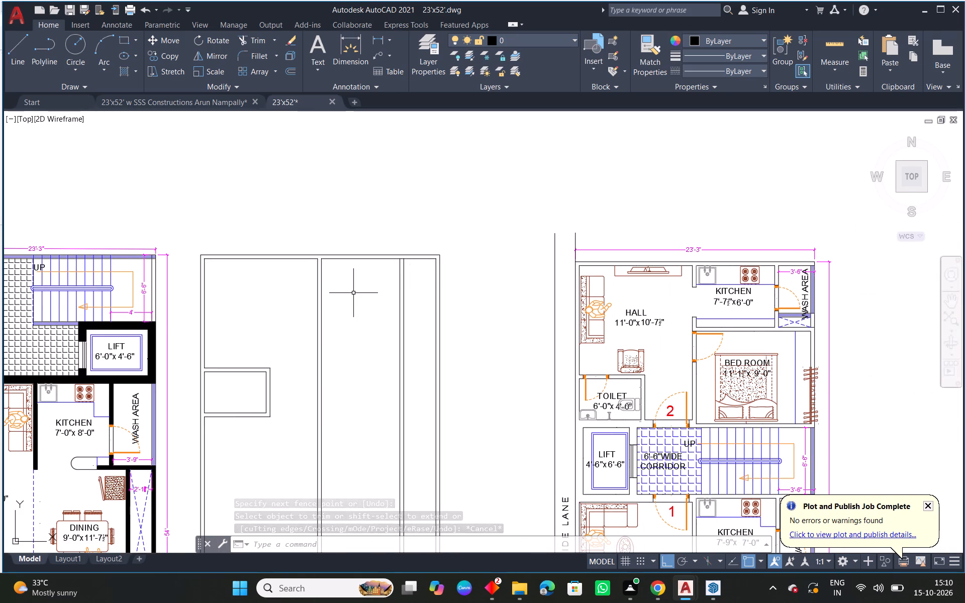
scroll(354, 292, up, 1)
text(o 6'')
key(BackSpace)
key(Return)
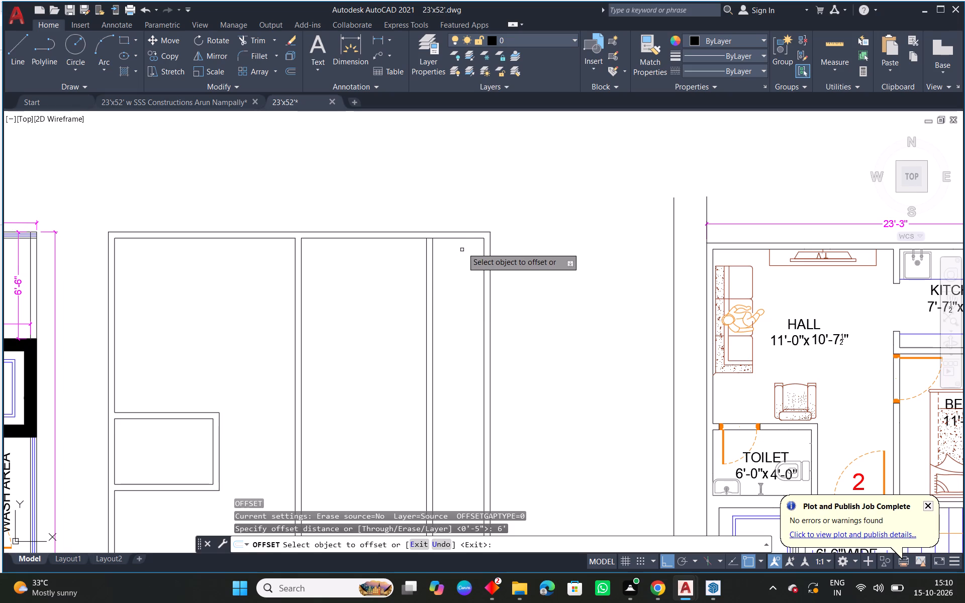
click(466, 238)
click(469, 298)
key(Escape)
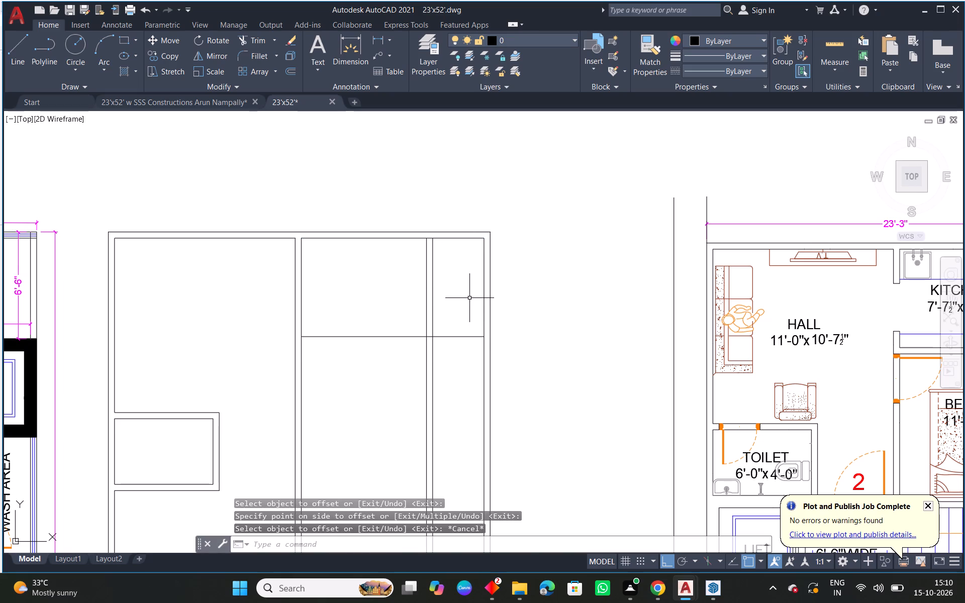
Offset the kitchen depth line downward by 4.5" to give the kitchen's lower wall its thickness.
text(o 4.5)
key(space)
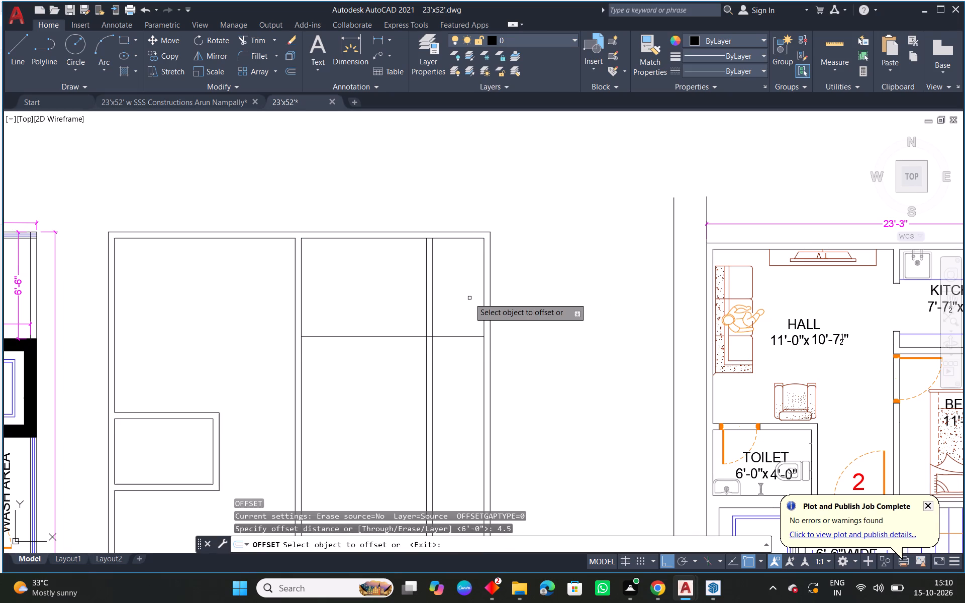
click(464, 338)
click(463, 353)
key(Escape)
Trim the wash area wall lines below the kitchen's lower wall and clear the crossing lines at that wall's junctions.
scroll(433, 366, down, 2)
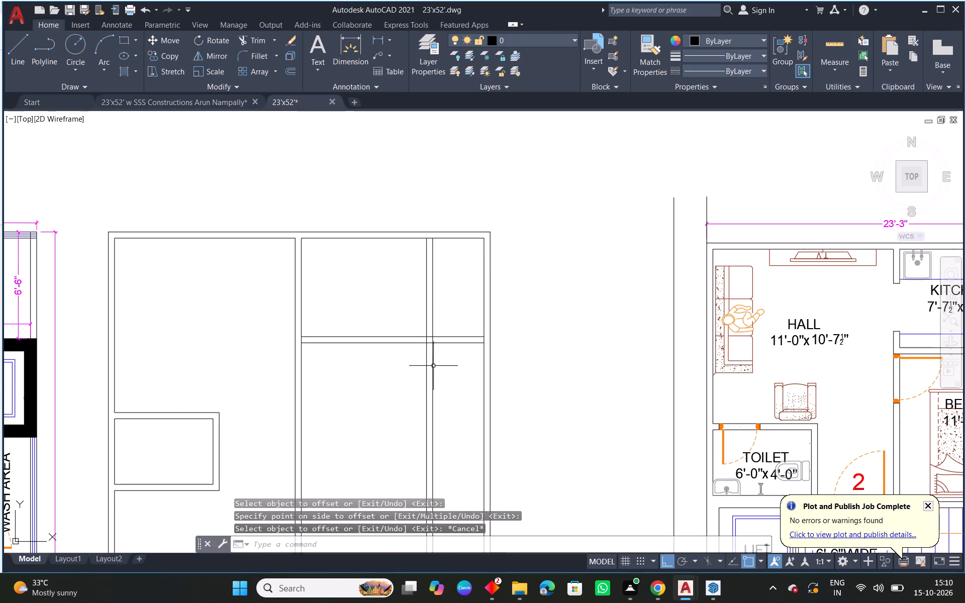
middle_drag(437, 390, 386, 372)
scroll(385, 355, up, 3)
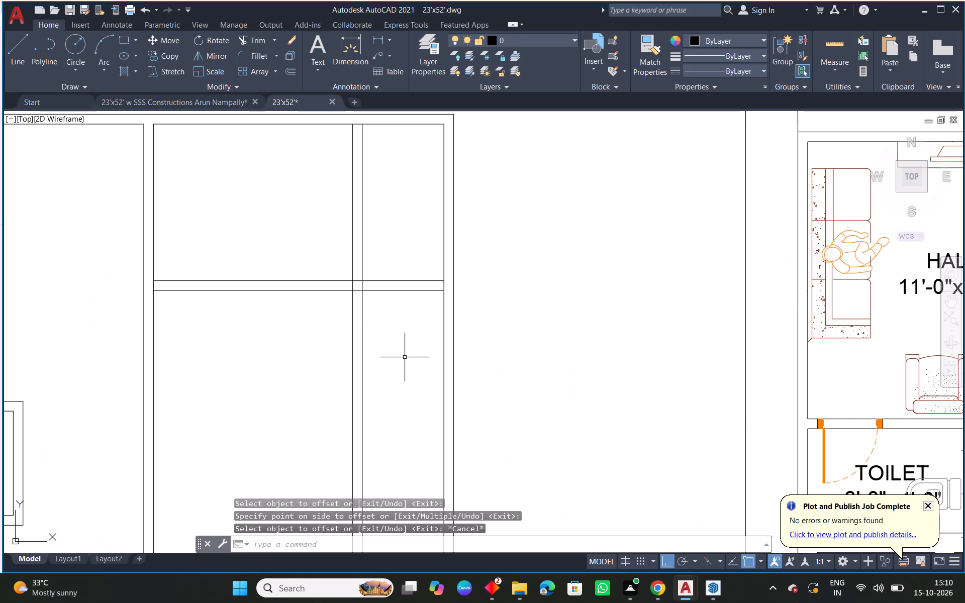
text(tr)
key(space)
key(space)
drag(405, 357, 320, 346)
drag(331, 343, 369, 337)
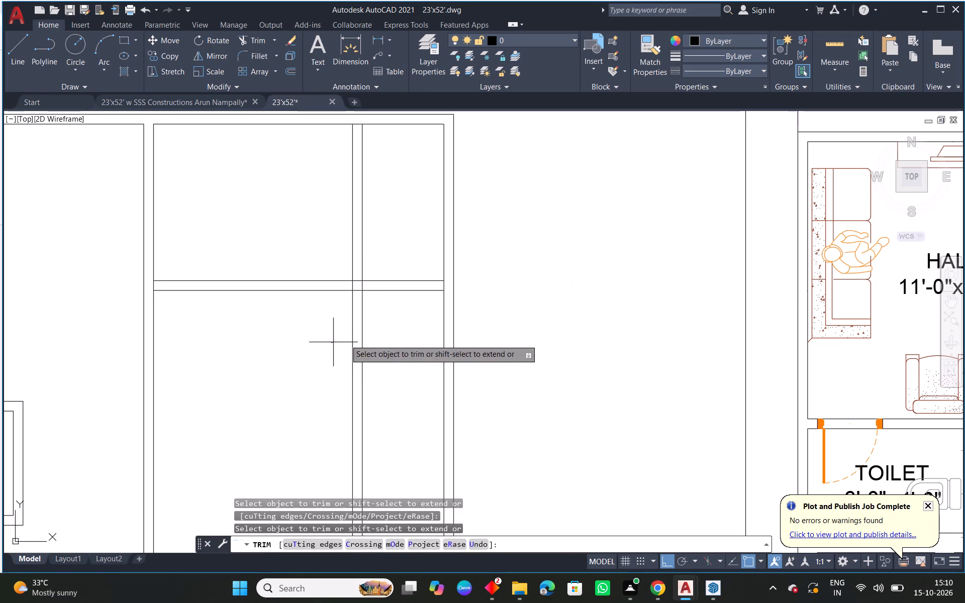
drag(369, 337, 395, 334)
scroll(350, 280, up, 3)
drag(393, 291, 332, 287)
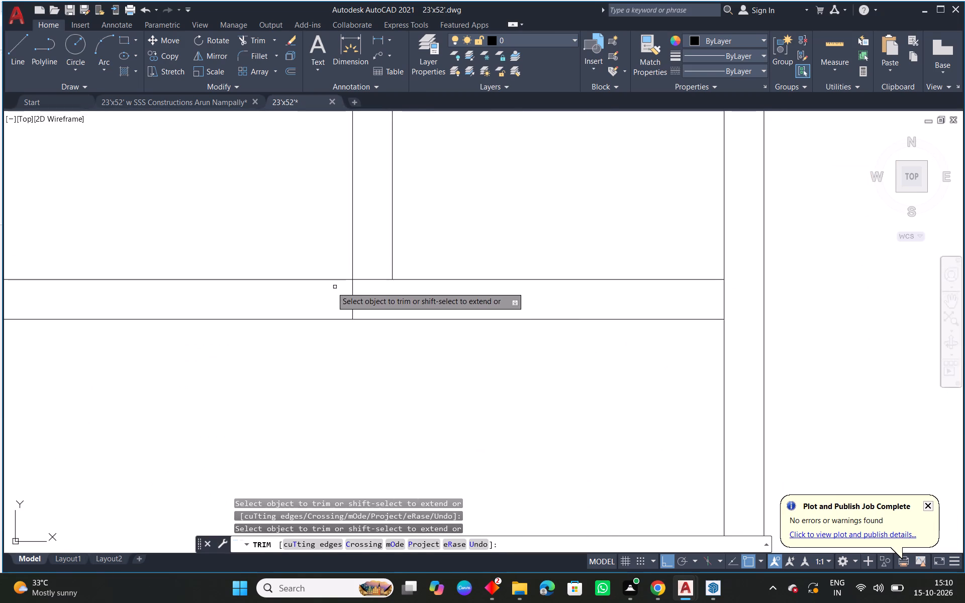
drag(332, 287, 330, 287)
drag(338, 289, 387, 289)
drag(379, 291, 375, 245)
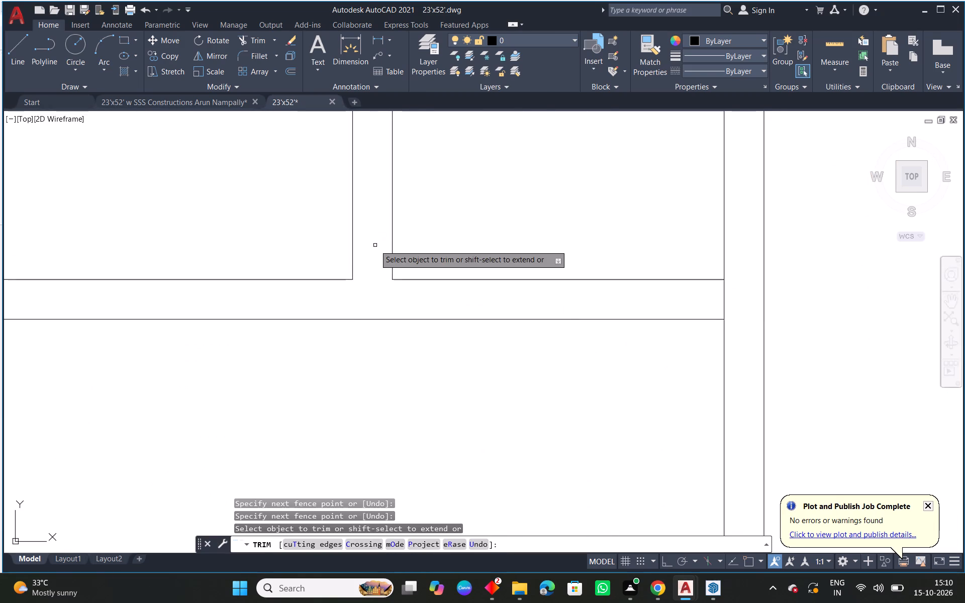
drag(690, 292, 755, 296)
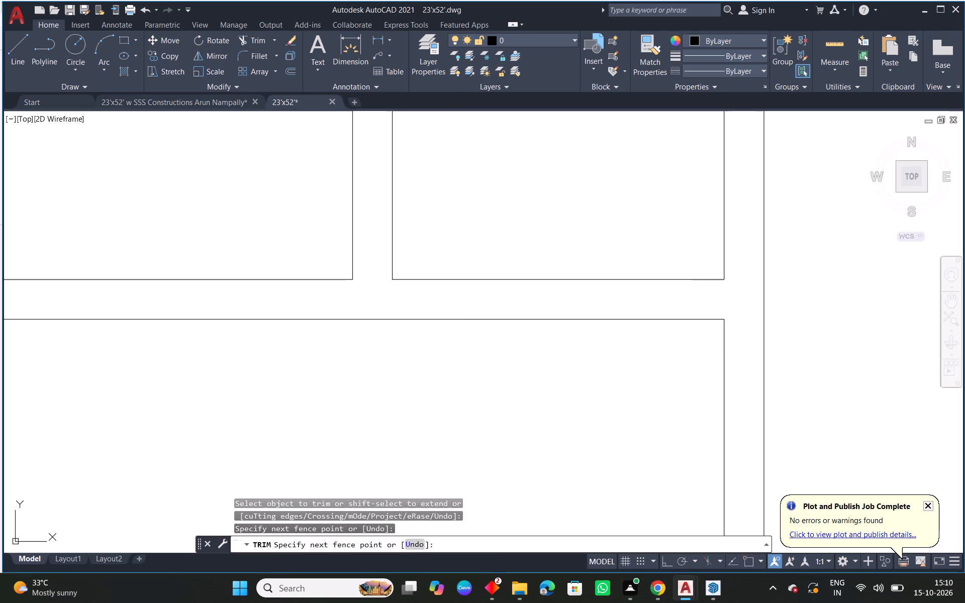
key(Escape)
Trim the upper outer wall's inner face line where the wall between kitchen and wash area meets it.
scroll(630, 324, down, 3)
middle_drag(650, 332, 578, 399)
scroll(502, 224, up, 2)
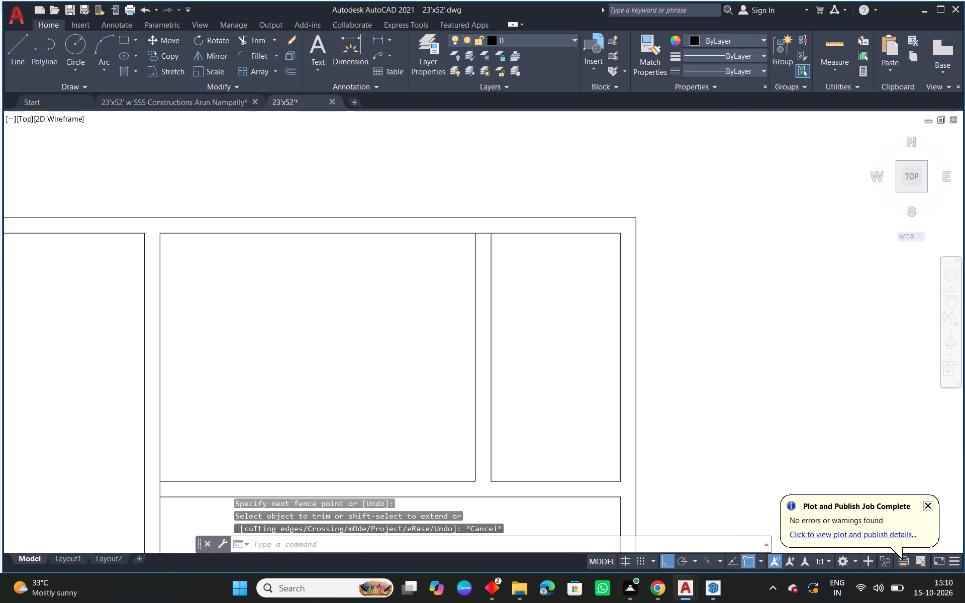
text(tr)
key(space)
key(space)
click(473, 239)
right_click(473, 239)
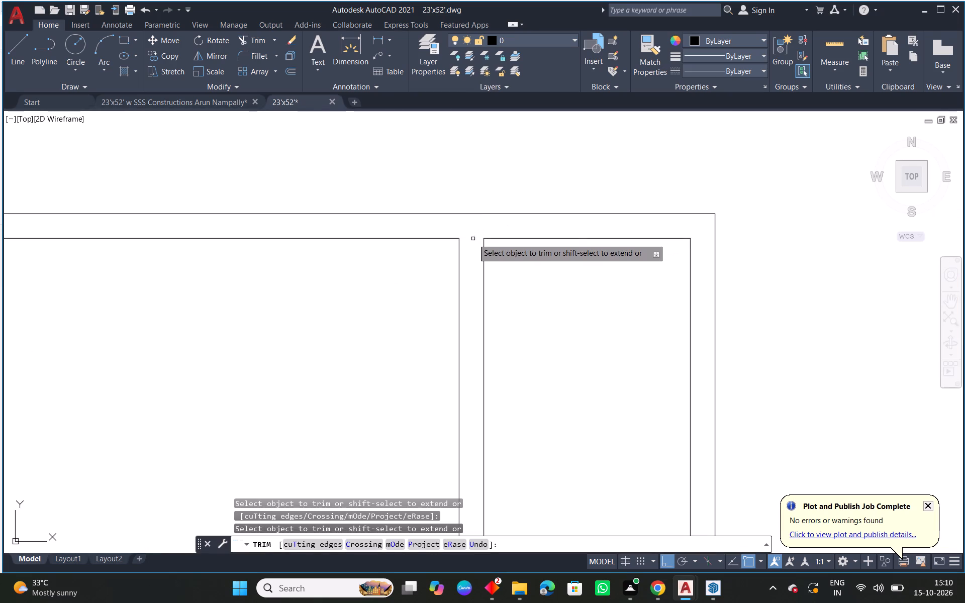
click(515, 253)
Erase the two vertical wall lines between the hall and the kitchen.
scroll(520, 259, down, 3)
middle_drag(599, 335, 490, 298)
scroll(460, 297, down, 1)
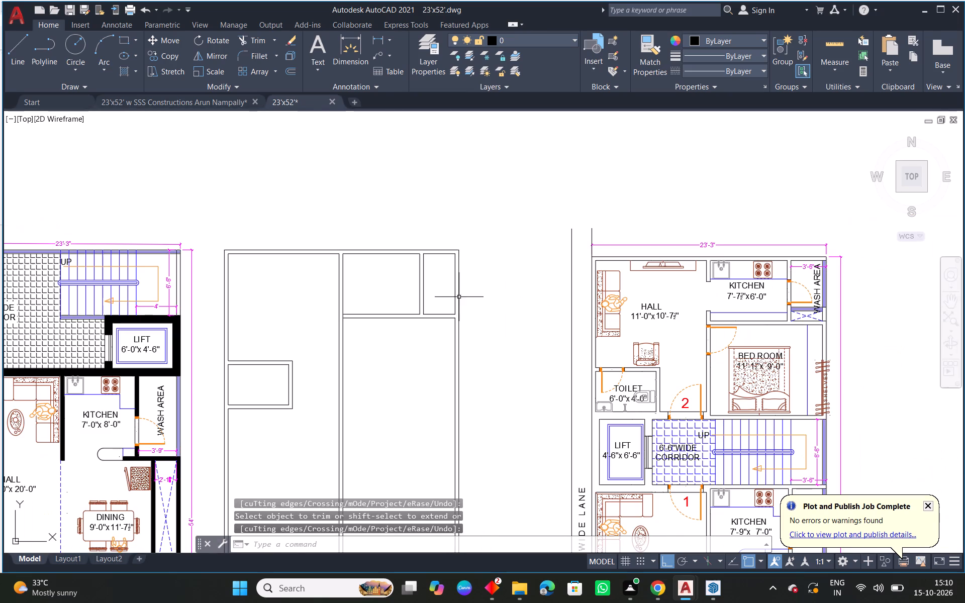
scroll(354, 302, up, 1)
scroll(356, 300, down, 1)
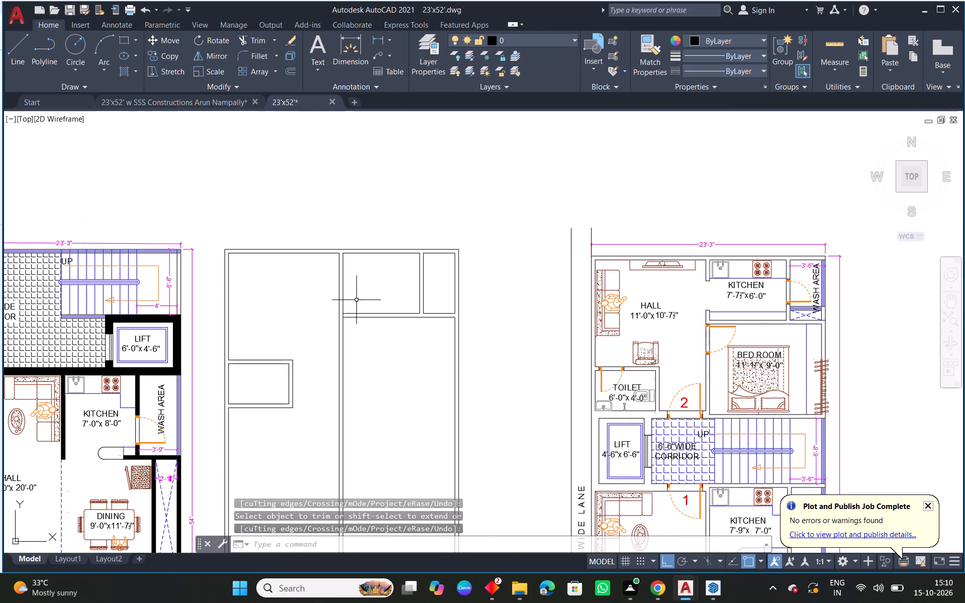
click(353, 342)
click(328, 346)
key(Delete)
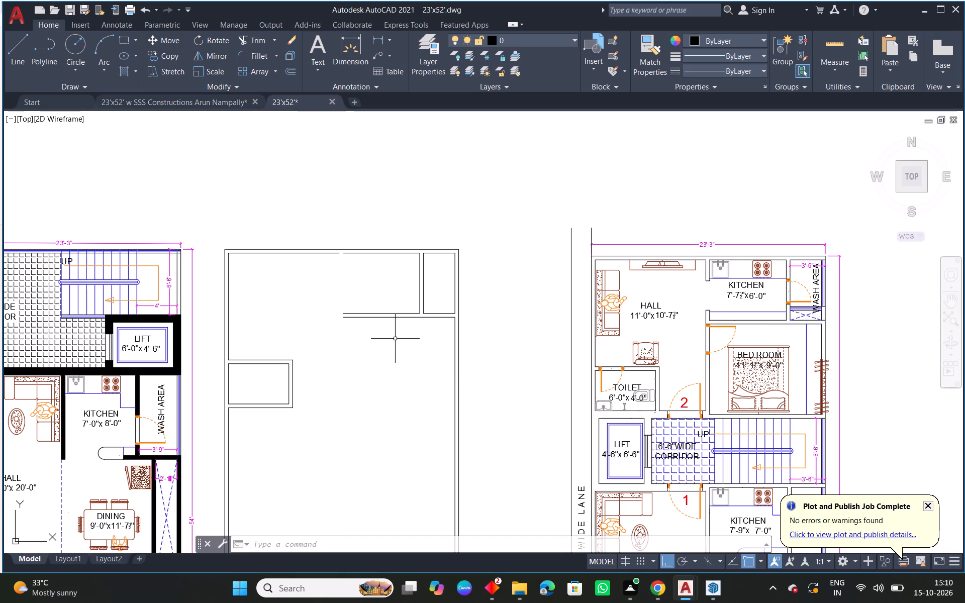
key(Escape)
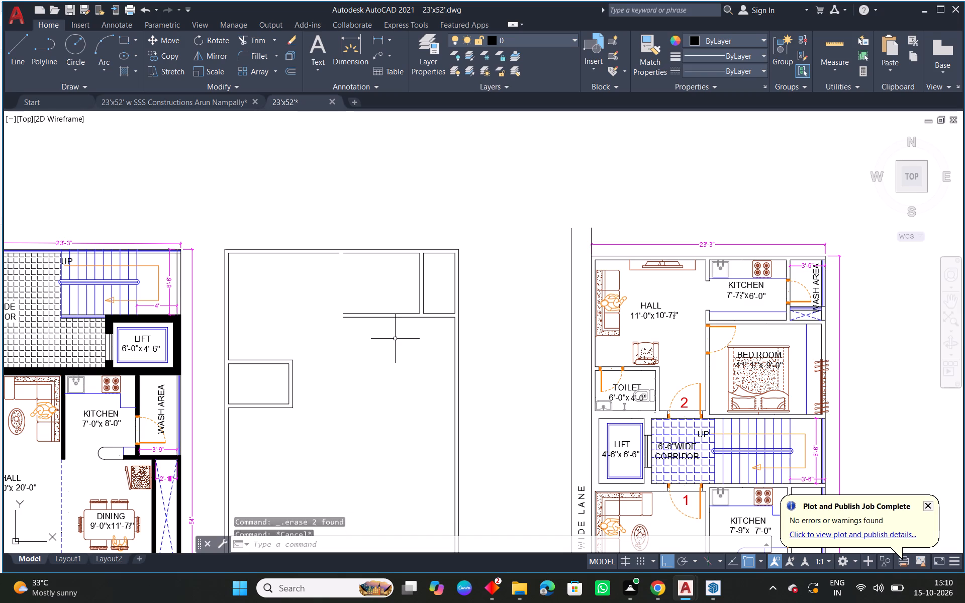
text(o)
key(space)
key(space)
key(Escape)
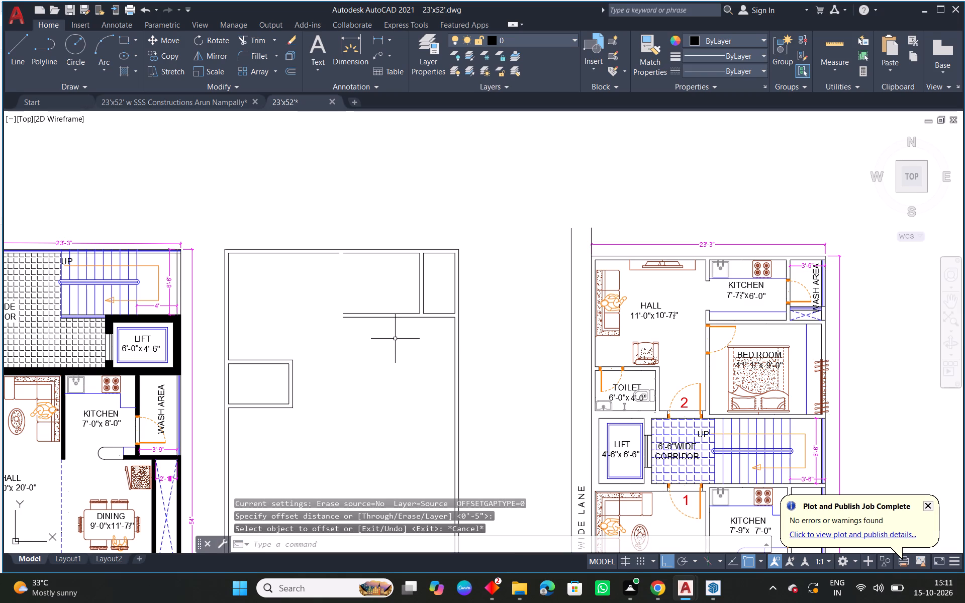
Offset the right outer wall's inner face line below the kitchen inward by 11'1.5" to mark the bedroom's width.
text(o 11'')
key(BackSpace)
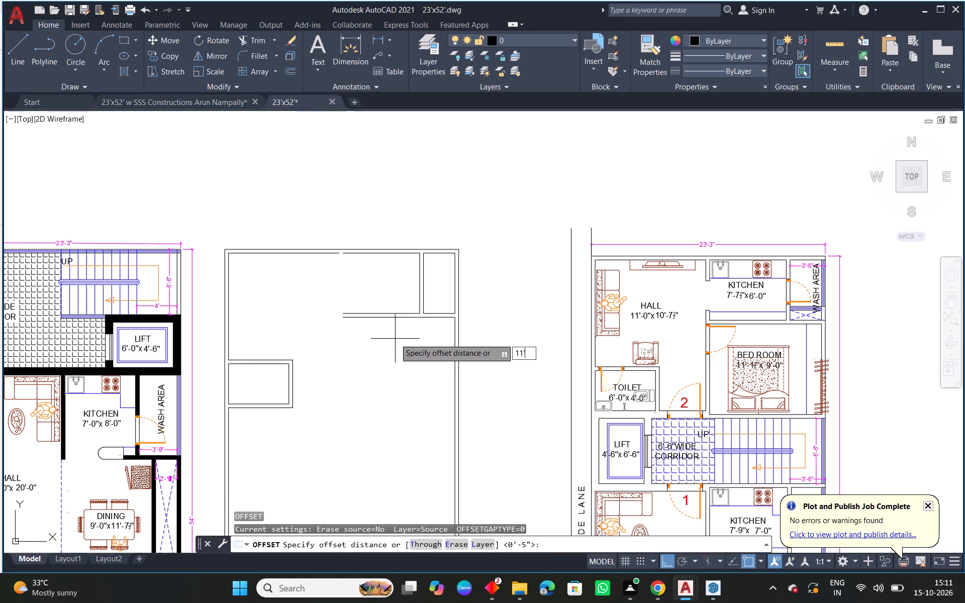
text(1.5")
key(Return)
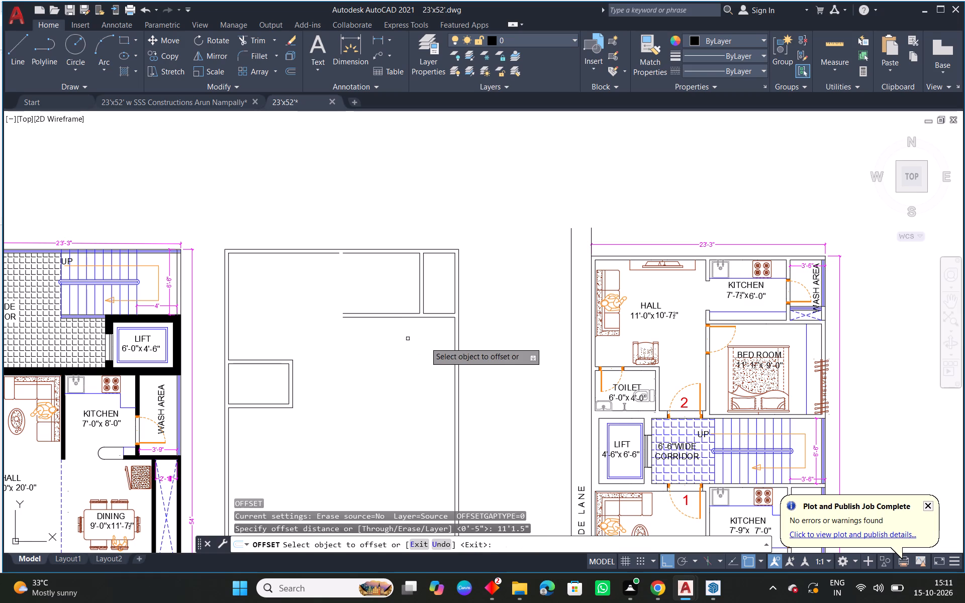
click(454, 346)
click(347, 364)
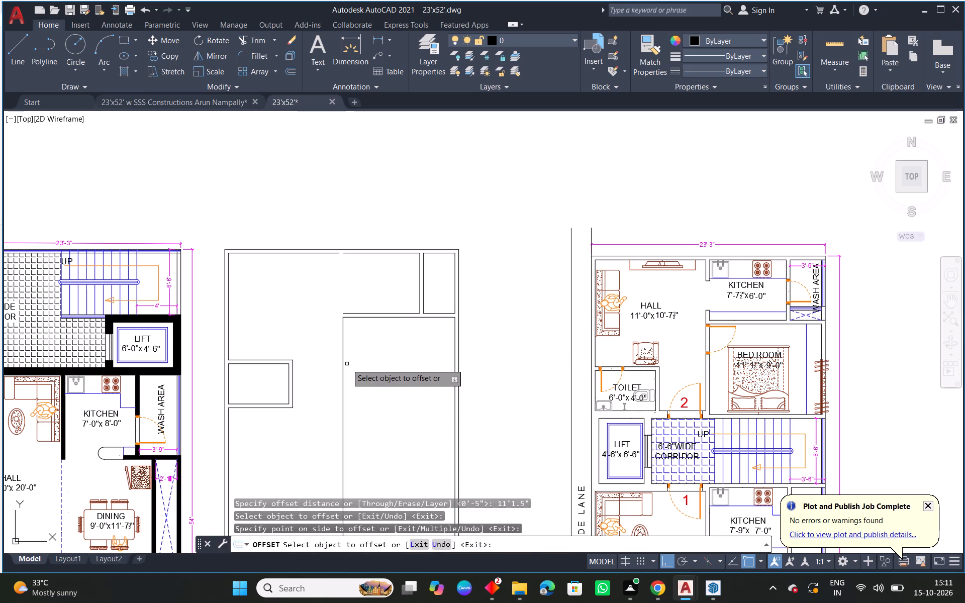
key(Escape)
Offset the bedroom width line toward the hall by 4.5" to give the dividing wall its thickness.
text(o 4.5)
key(space)
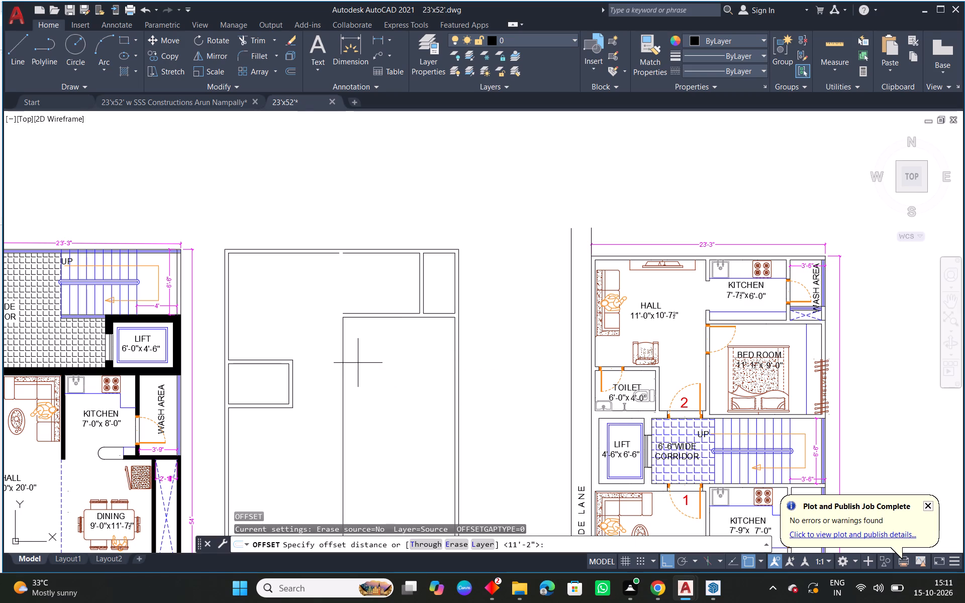
click(344, 373)
click(290, 379)
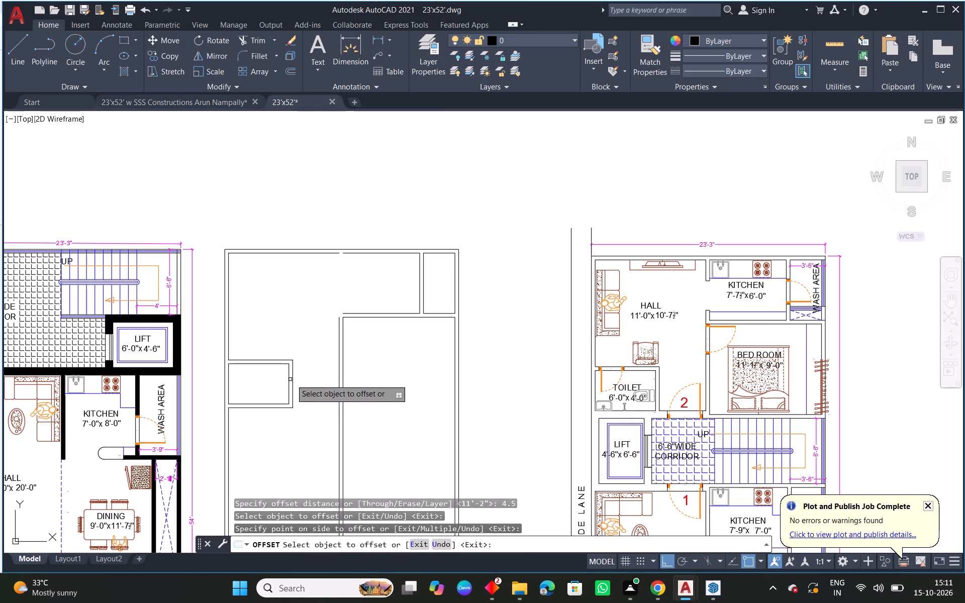
key(Escape)
Extend both lines of the new dividing wall up to the upper outer wall.
text(ex)
key(space)
drag(356, 349, 319, 349)
drag(372, 337, 307, 332)
key(Escape)
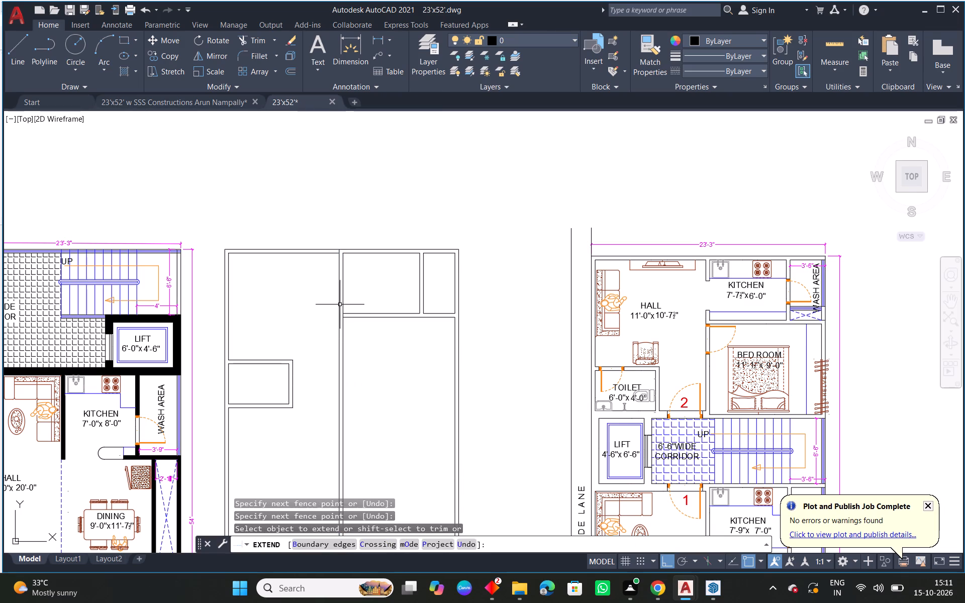
Fillet the hall's upper inner wall line with the hall-side line of the dividing wall at radius 0 to close the corner.
scroll(339, 248, up, 3)
text(f)
key(space)
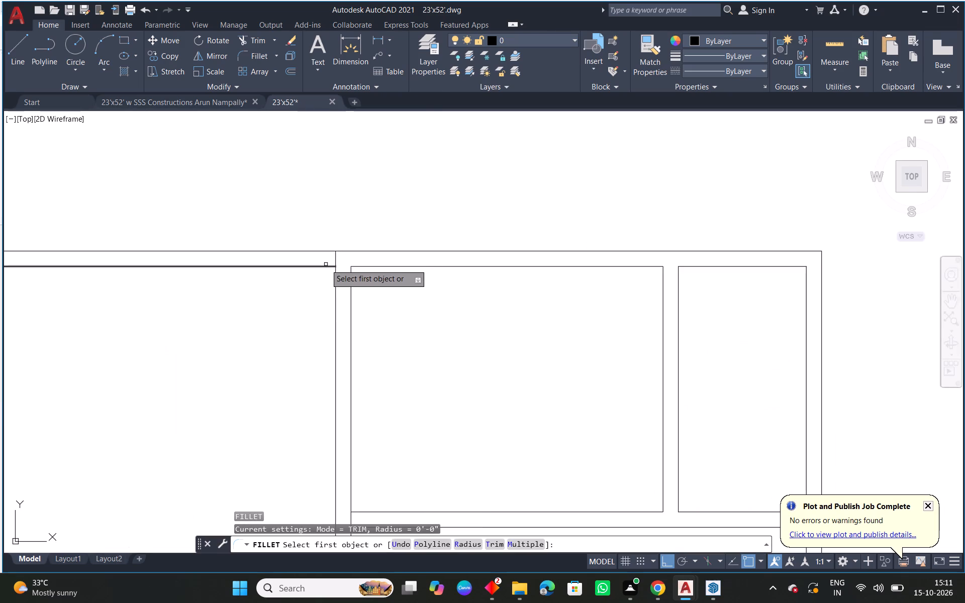
click(325, 267)
click(337, 283)
scroll(513, 278, down, 3)
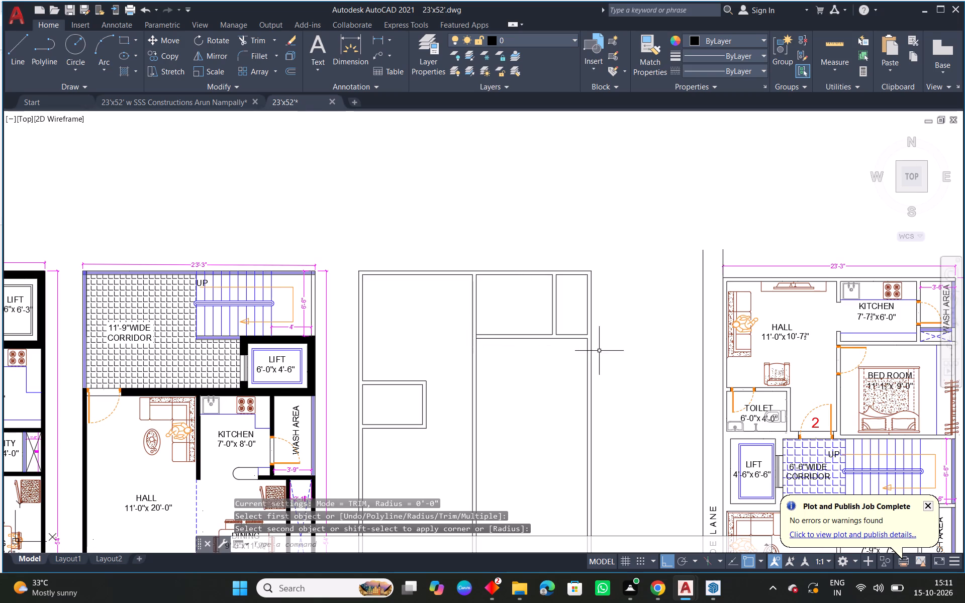
Draw a short line across the hall–kitchen wall slightly above the kitchen's lower wall to mark the opening's edge.
middle_drag(601, 349, 464, 350)
scroll(307, 318, up, 1)
middle_drag(432, 308, 287, 332)
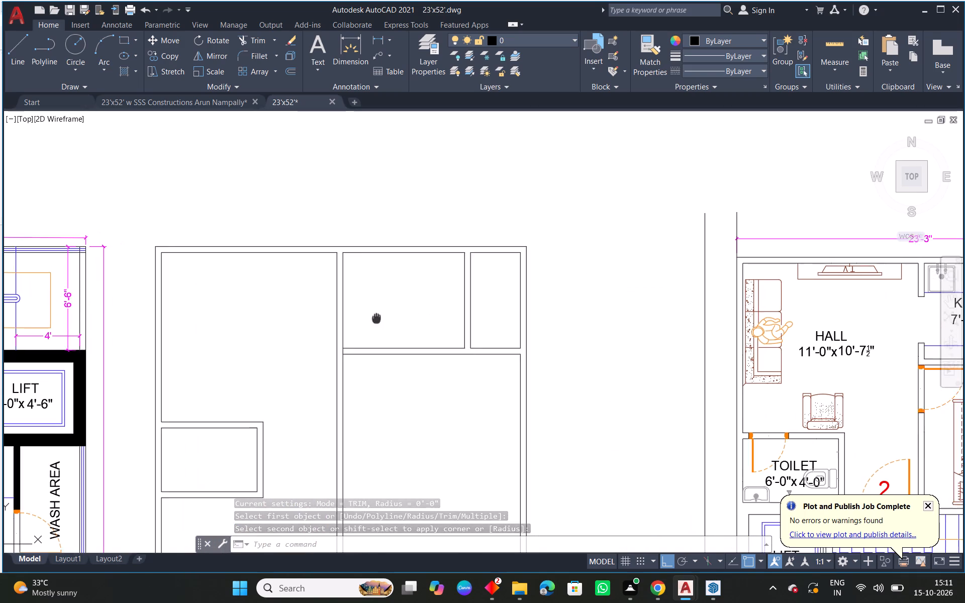
middle_drag(287, 332, 269, 334)
middle_drag(281, 339, 348, 344)
text(l)
key(space)
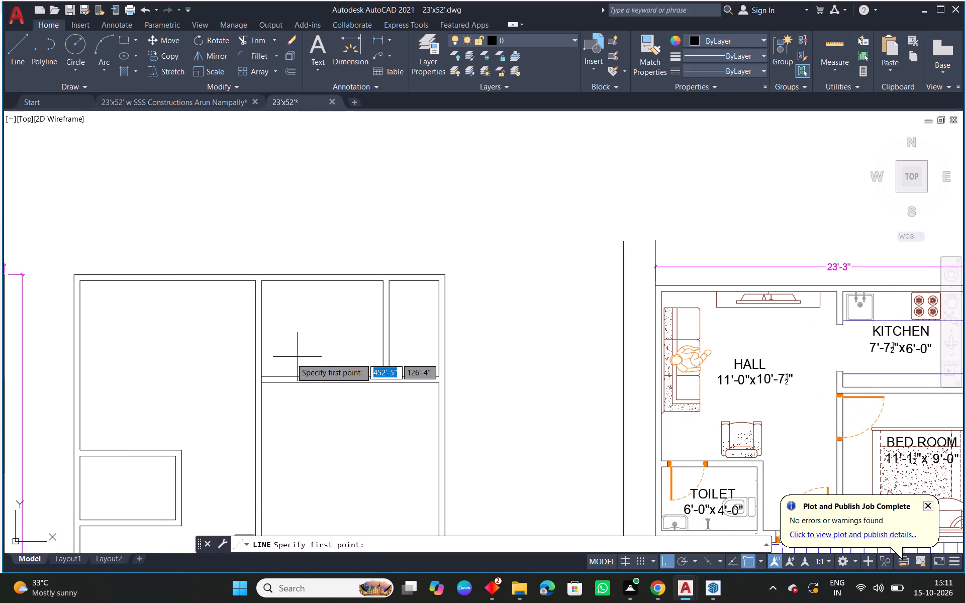
scroll(257, 368, up, 2)
click(267, 352)
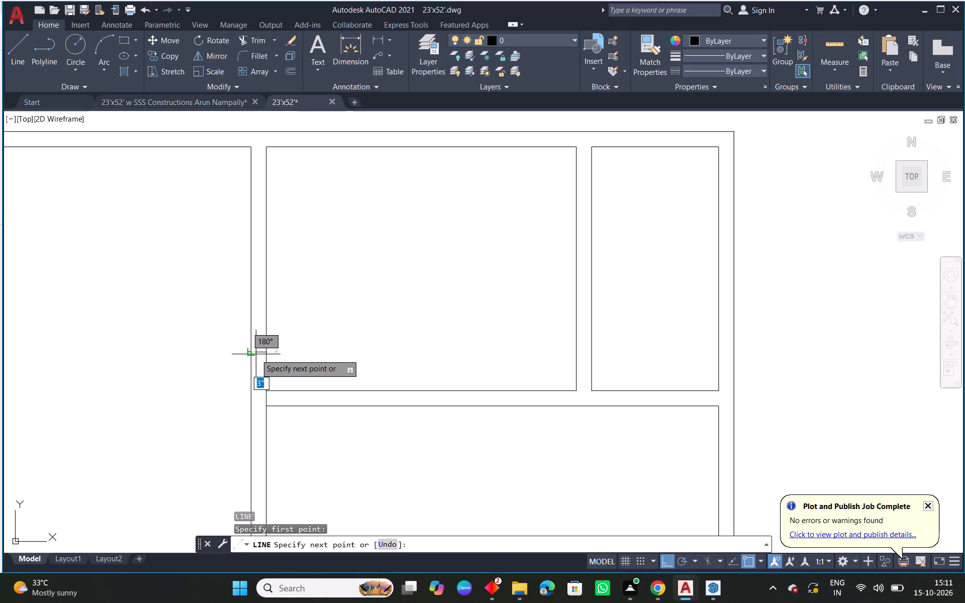
click(251, 354)
key(Escape)
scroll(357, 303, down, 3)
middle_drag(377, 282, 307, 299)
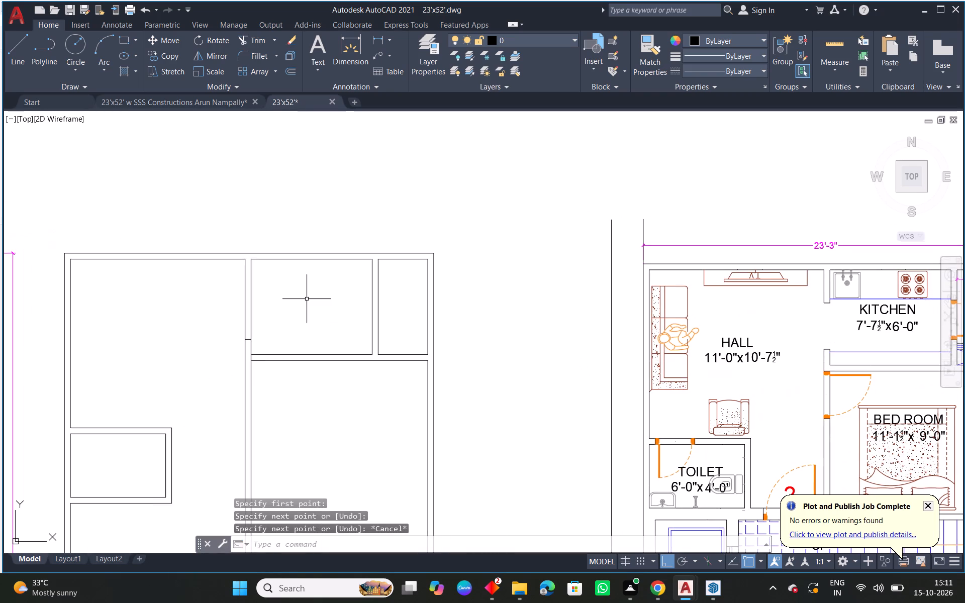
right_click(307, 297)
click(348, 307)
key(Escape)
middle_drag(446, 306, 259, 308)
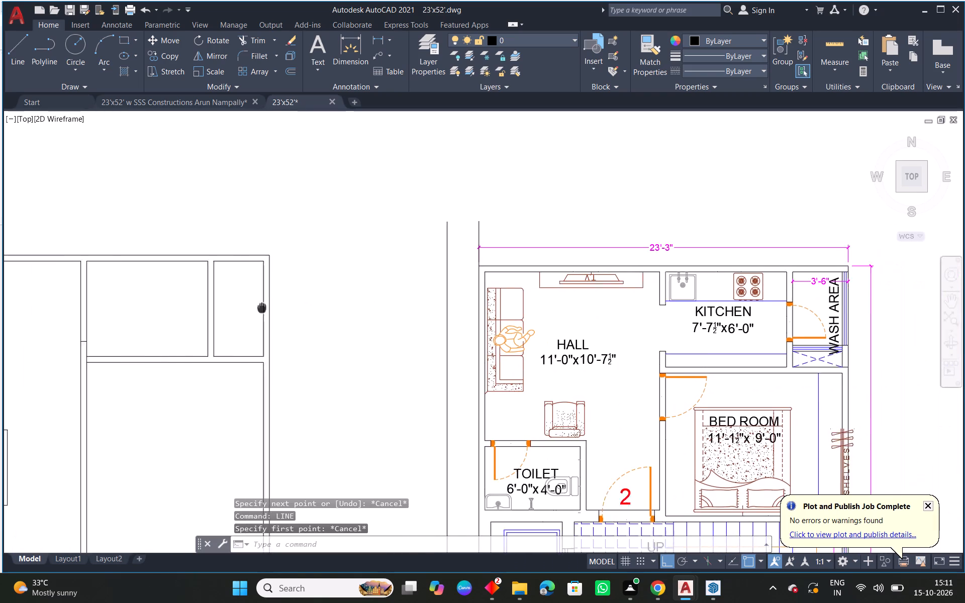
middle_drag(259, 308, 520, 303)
Fillet the lower face line of the kitchen's lower wall with the hall-side line of the dividing wall to form a corner.
scroll(322, 365, up, 1)
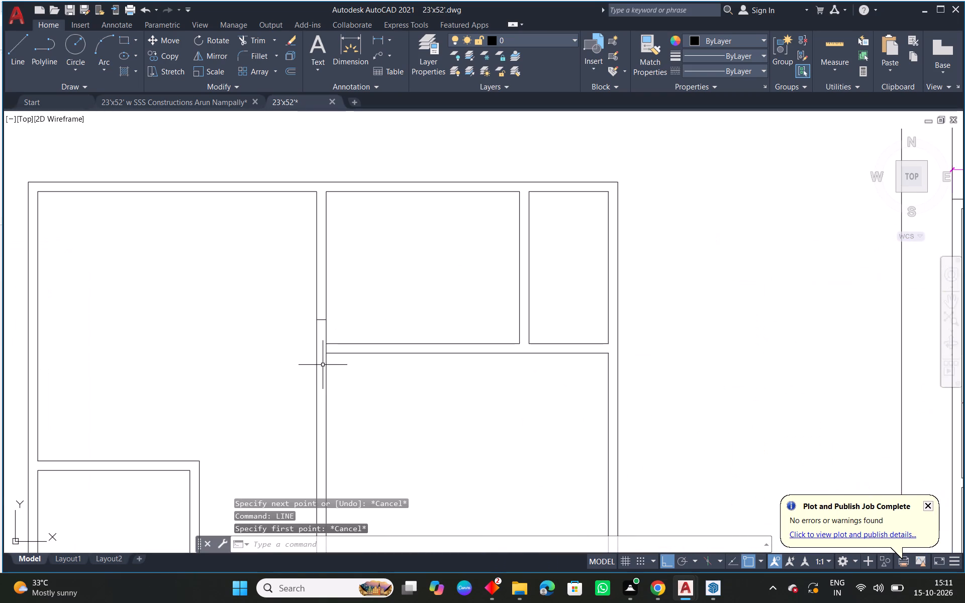
text(f)
key(space)
click(341, 354)
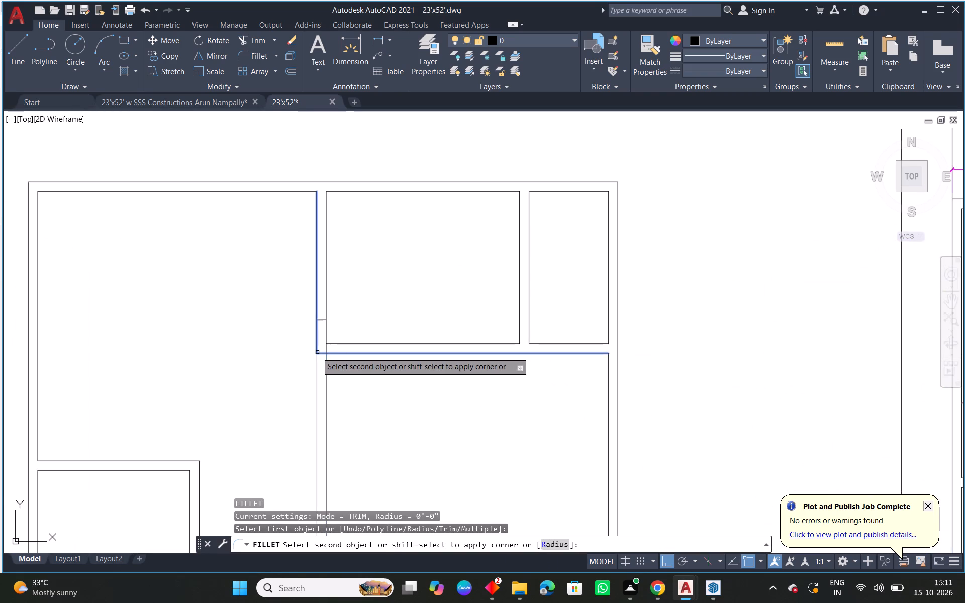
click(317, 352)
key(Escape)
Trim the kitchen-side line of the dividing wall below and through the kitchen's lower wall.
text(tr)
key(space)
key(space)
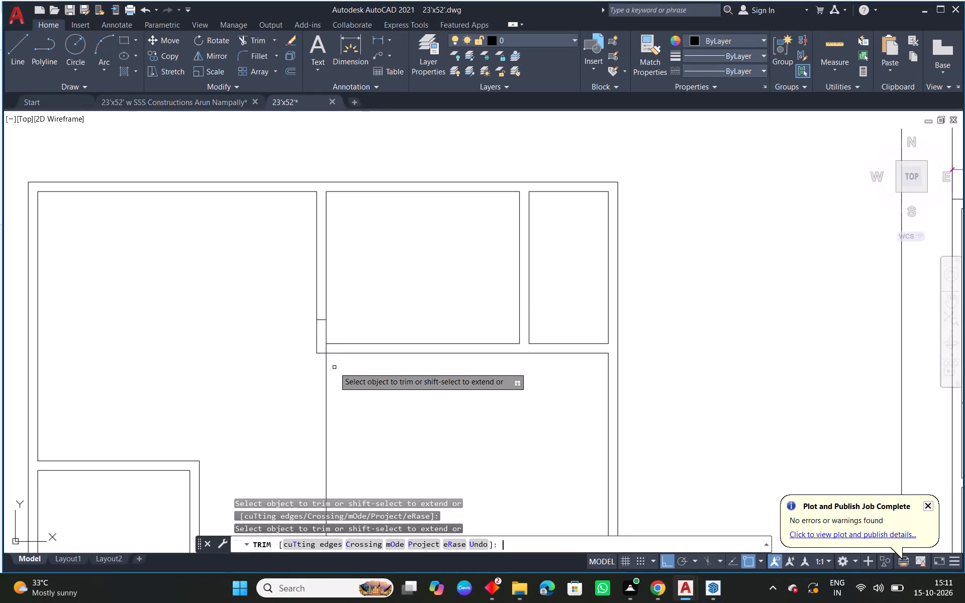
drag(334, 367, 305, 367)
drag(305, 367, 375, 363)
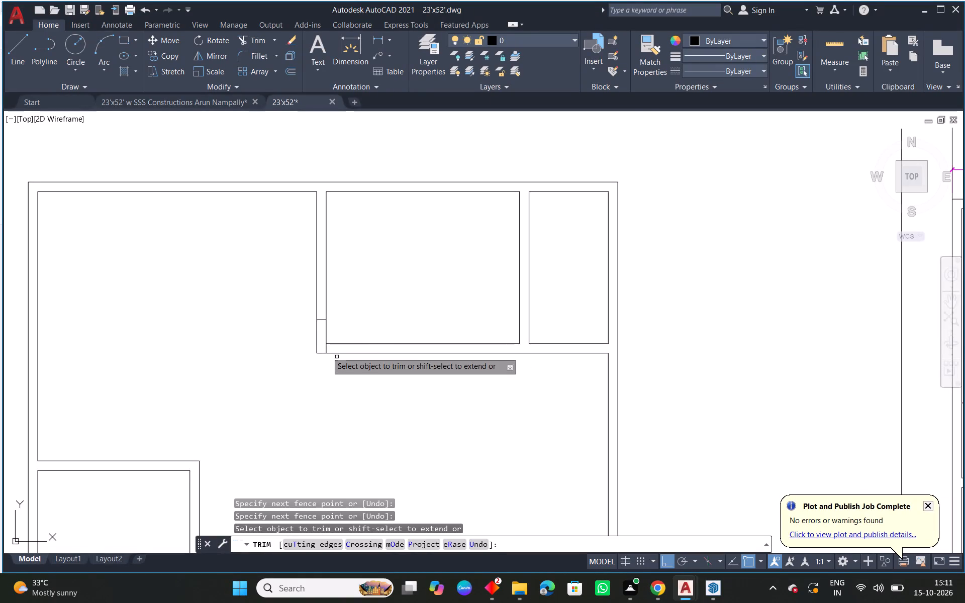
scroll(324, 349, up, 2)
click(326, 348)
scroll(387, 333, down, 4)
key(Escape)
Copy the sink, stove, counter line, KITCHEN label and 7'-7½"x6'-0" text from the existing plan to the new kitchen's upper-left inner corner.
middle_drag(438, 294, 390, 323)
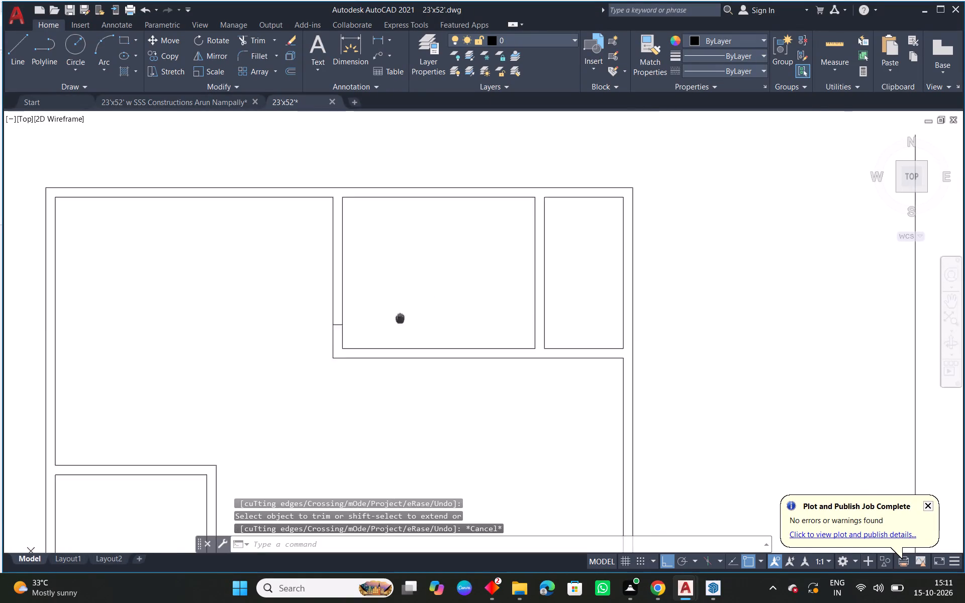
middle_drag(390, 323, 375, 332)
scroll(373, 334, down, 2)
middle_drag(485, 333, 377, 331)
scroll(681, 311, up, 3)
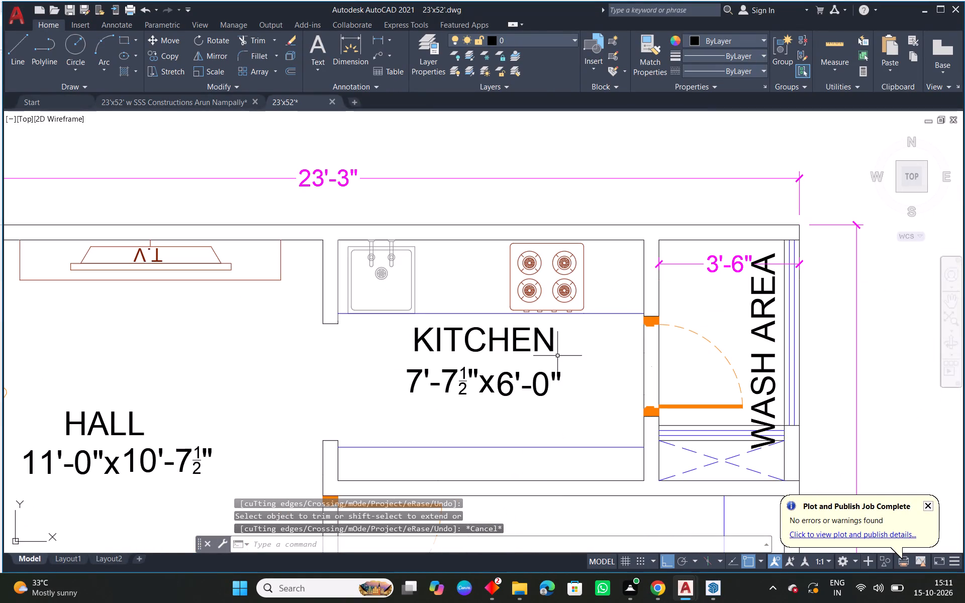
click(595, 392)
click(354, 277)
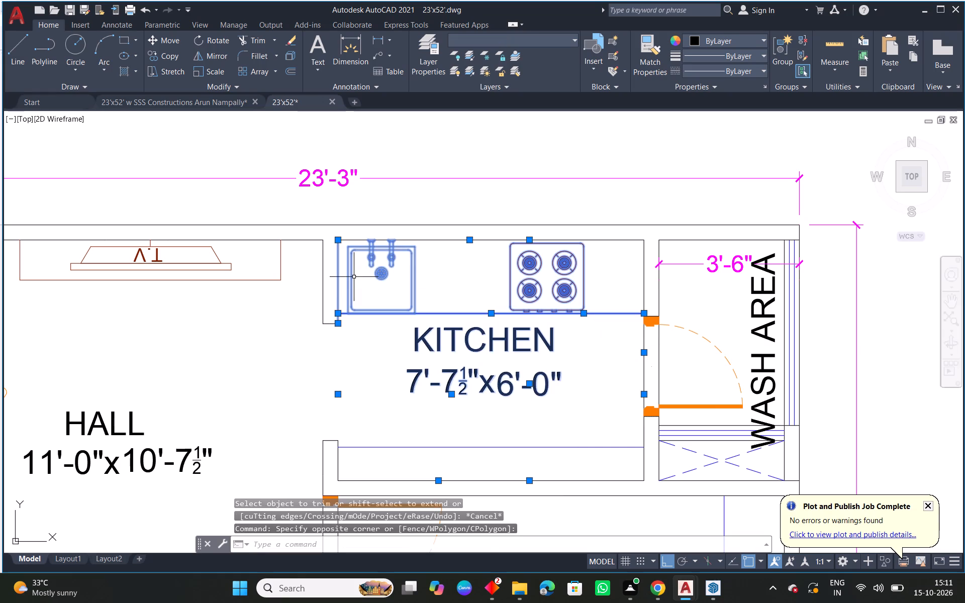
text(co)
key(space)
click(335, 241)
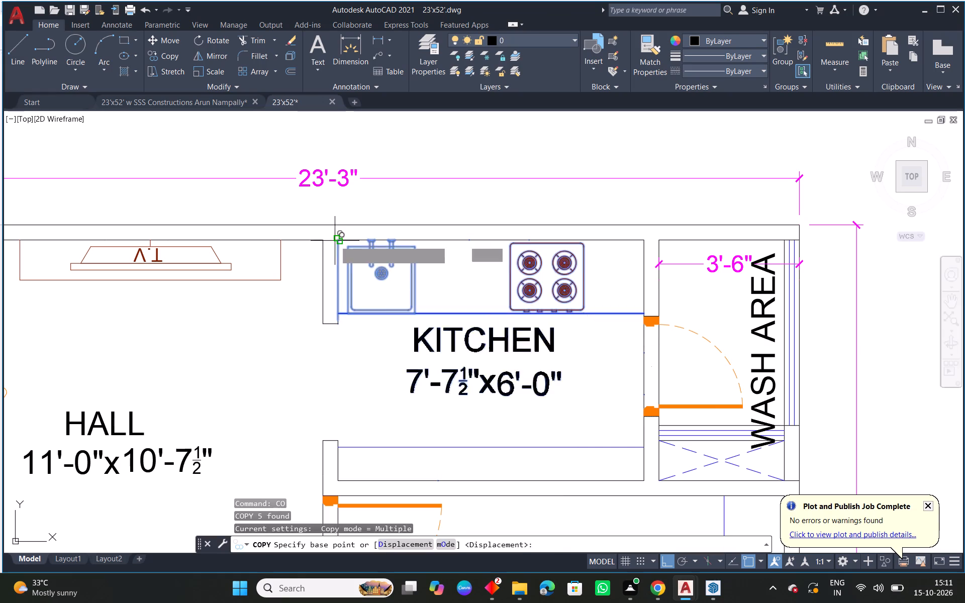
middle_drag(413, 315, 828, 283)
scroll(828, 283, down, 2)
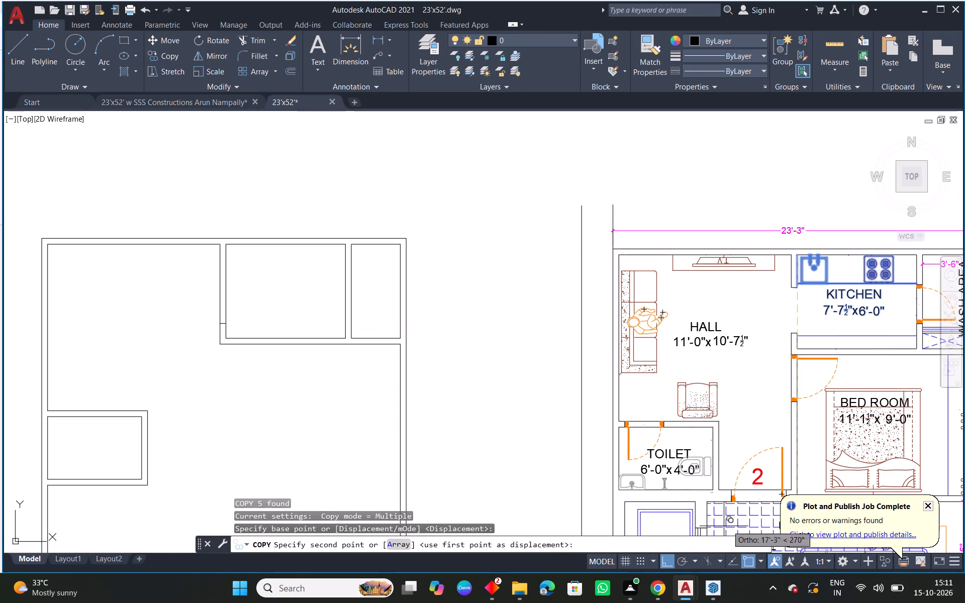
click(664, 561)
middle_drag(362, 225, 697, 242)
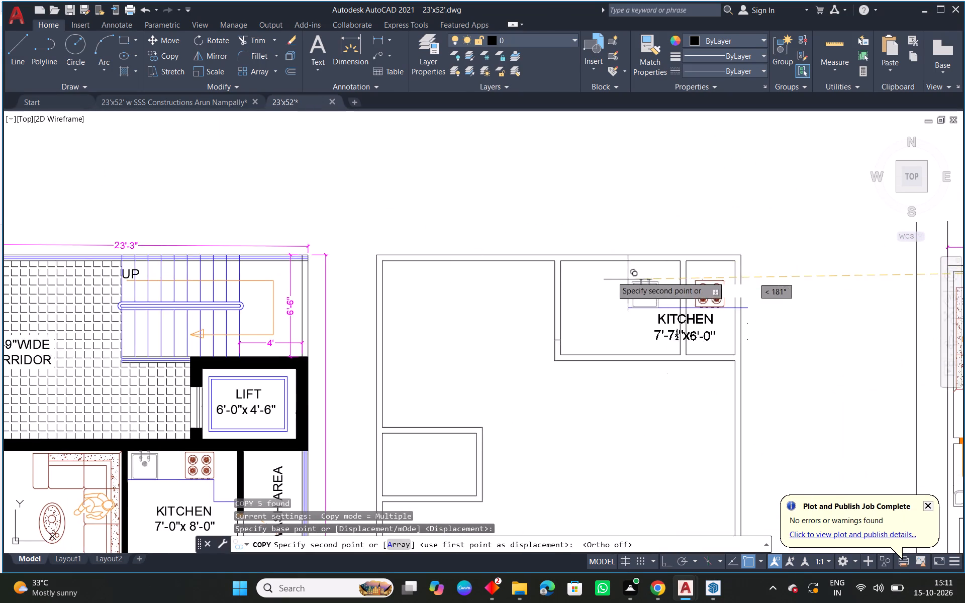
scroll(566, 271, up, 2)
click(553, 246)
key(Escape)
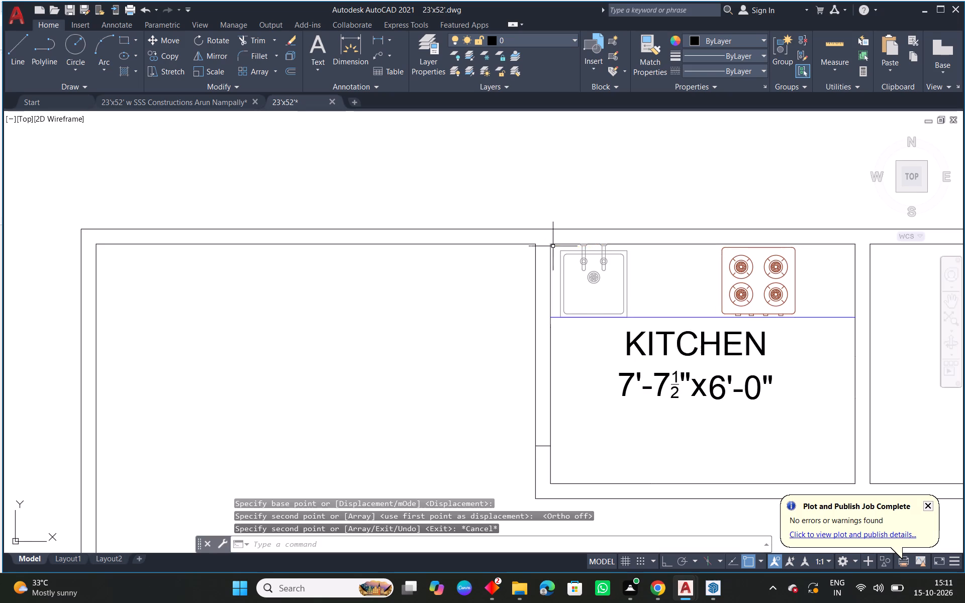
Draw a short line across the hall–kitchen wall slightly below the counter line to mark the opening's upper edge.
middle_drag(742, 290, 612, 240)
scroll(521, 355, down, 3)
middle_drag(744, 362, 622, 340)
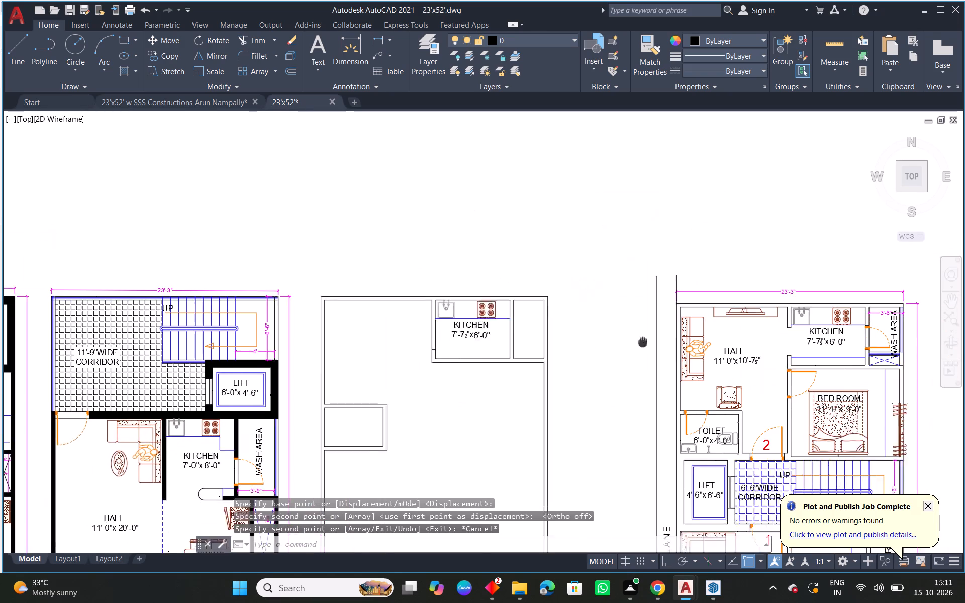
middle_drag(622, 340, 608, 335)
scroll(316, 309, up, 3)
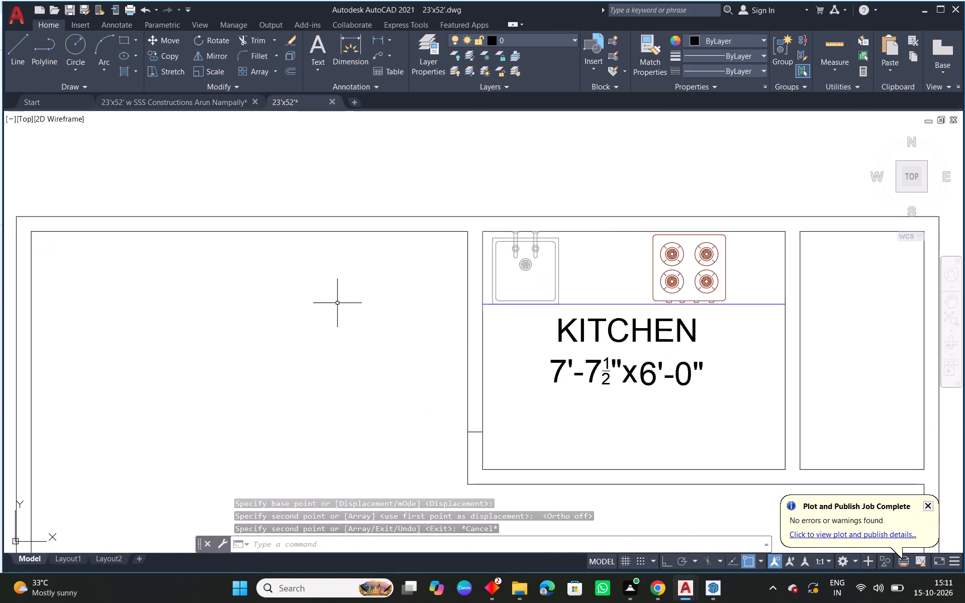
middle_drag(488, 324, 401, 356)
text(l)
key(space)
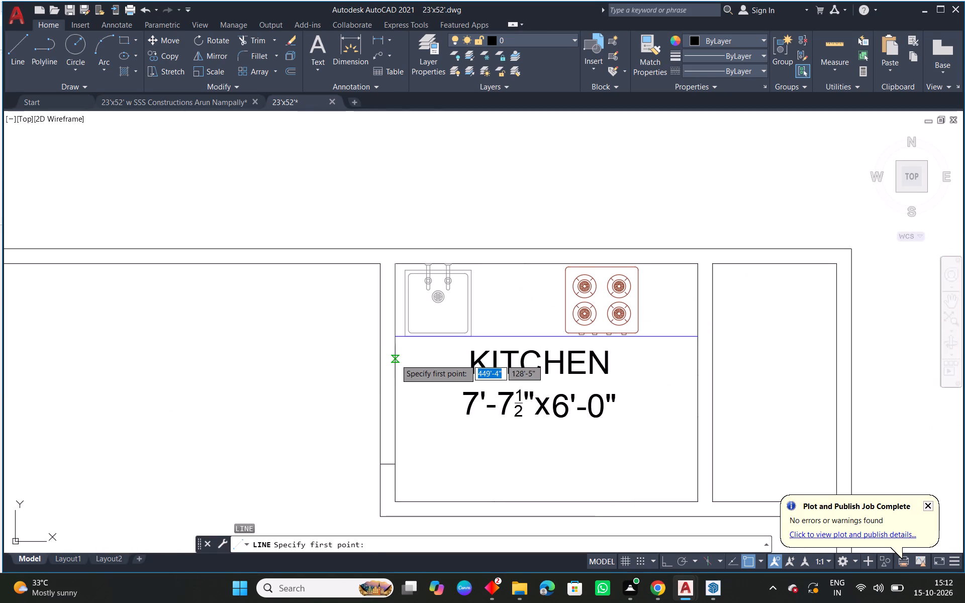
click(396, 359)
click(380, 359)
key(Escape)
Trim both hall–kitchen wall lines between the two short cross lines to open the kitchen entrance.
text(tr)
key(space)
key(space)
drag(417, 382, 353, 385)
key(Escape)
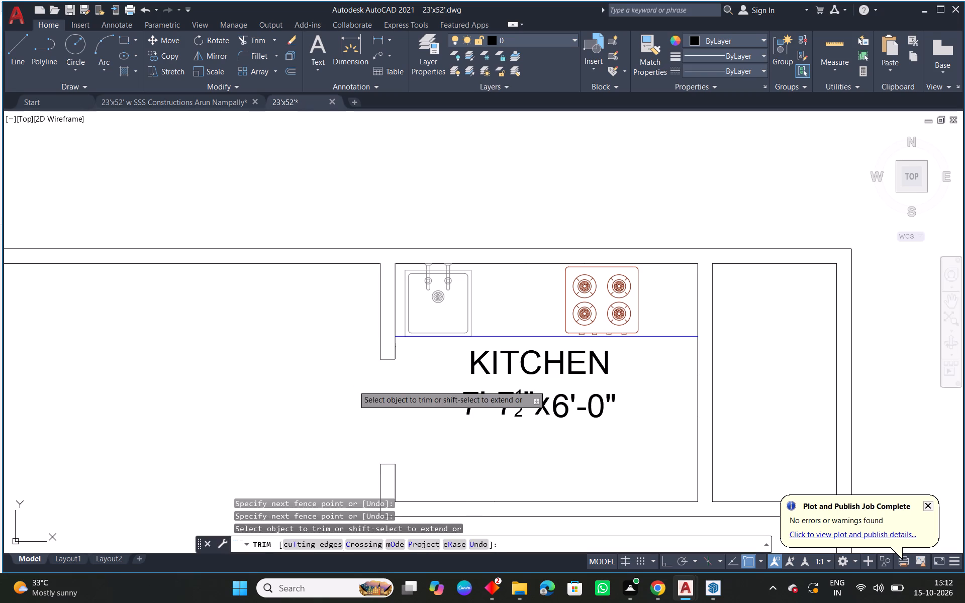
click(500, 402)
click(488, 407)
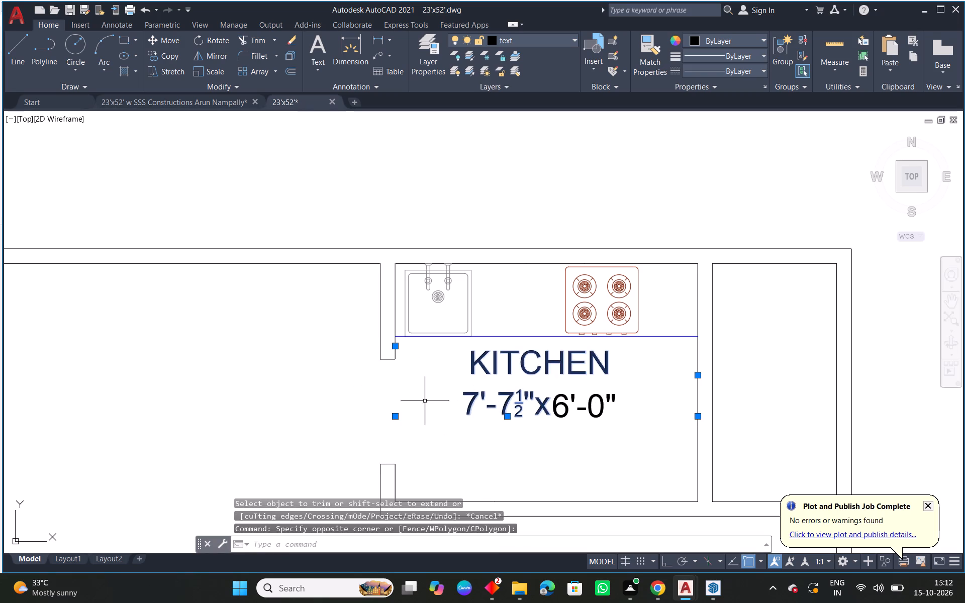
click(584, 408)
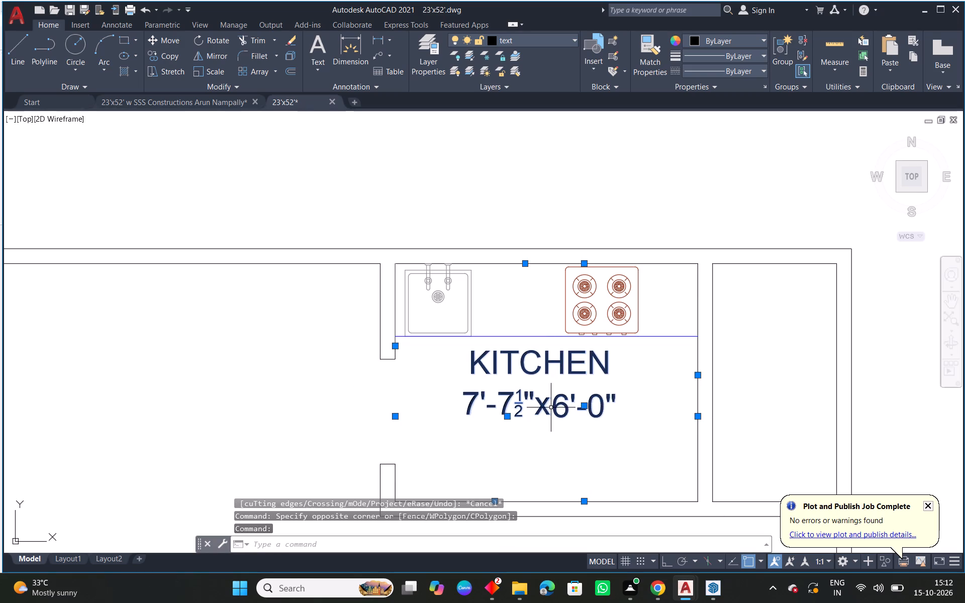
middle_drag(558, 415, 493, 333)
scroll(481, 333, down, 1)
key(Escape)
Extend the upper and lower inner lines of the room beside the new kitchen to the exterior wall's outer face.
scroll(480, 356, down, 1)
middle_drag(642, 380, 417, 329)
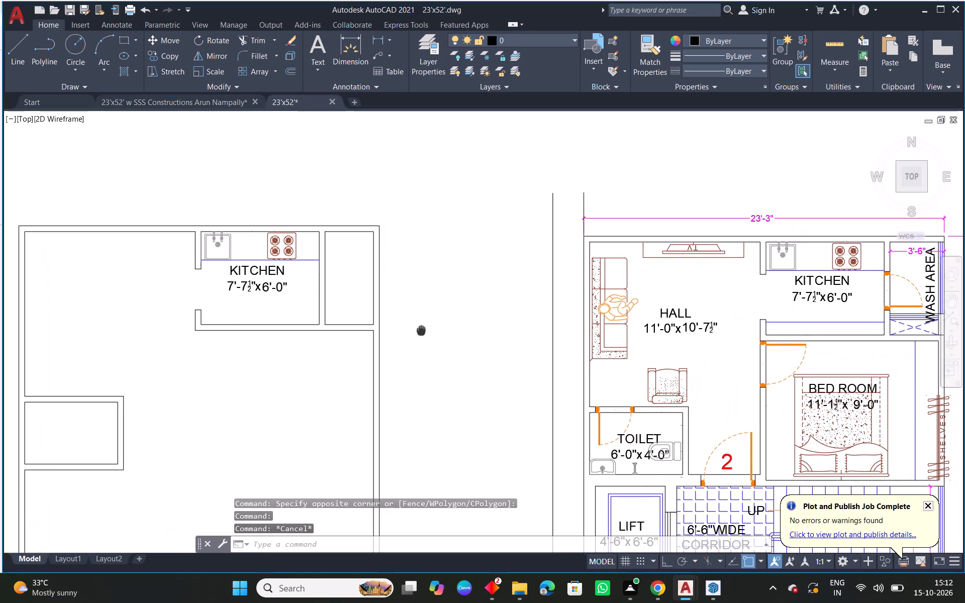
middle_drag(417, 329, 398, 327)
scroll(340, 323, down, 1)
scroll(340, 323, up, 1)
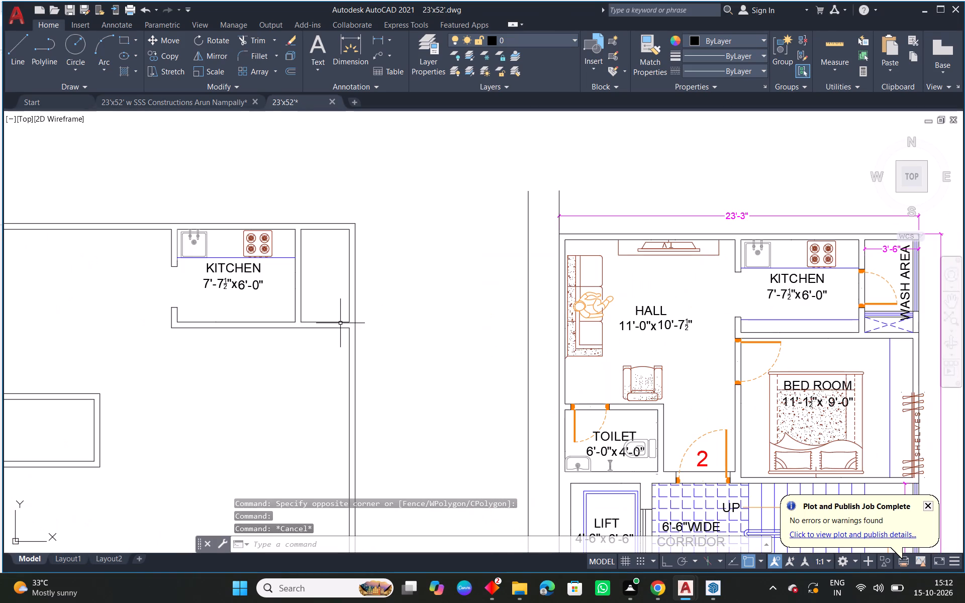
middle_drag(382, 282, 355, 305)
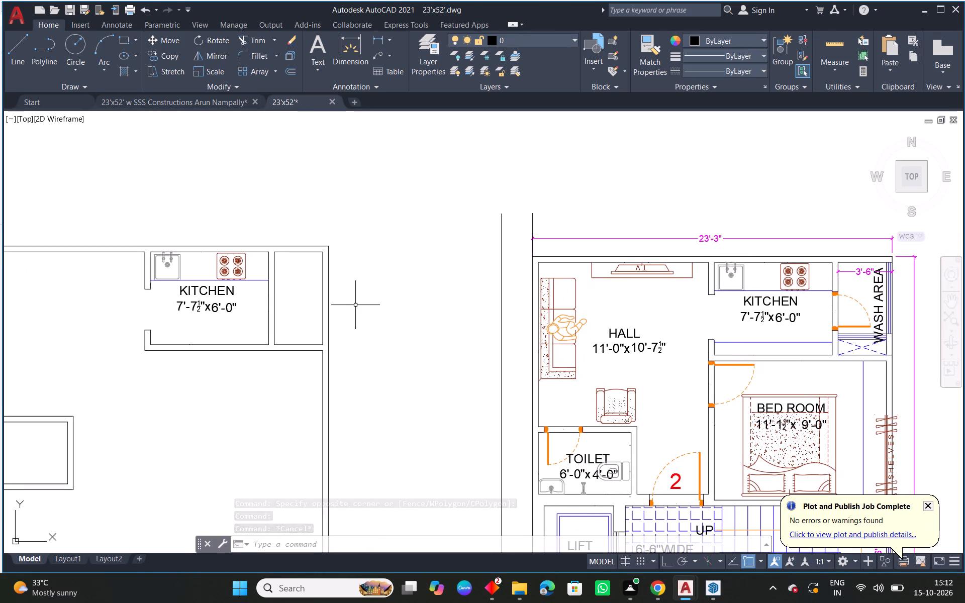
text(ex)
key(space)
click(318, 253)
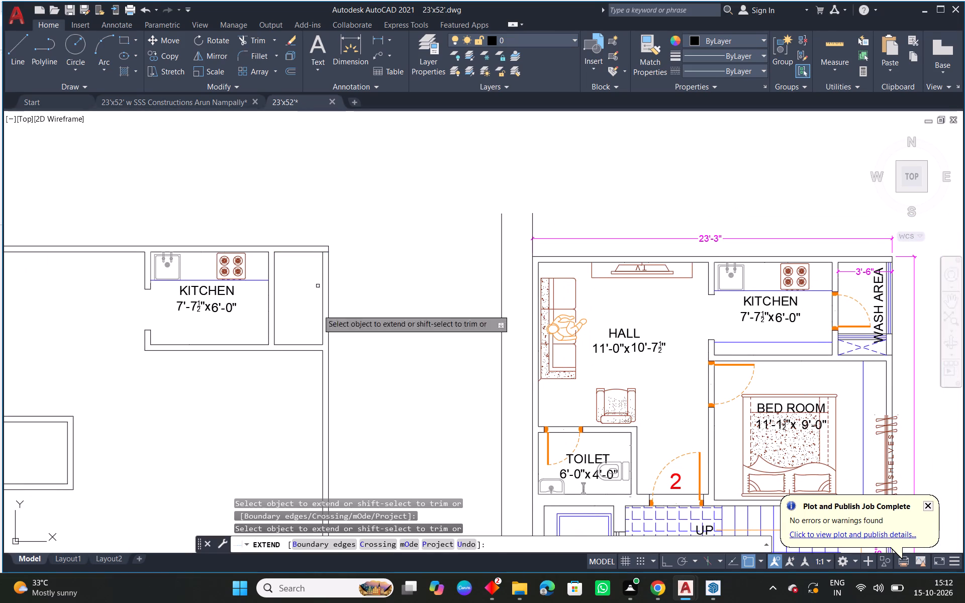
click(317, 344)
key(Escape)
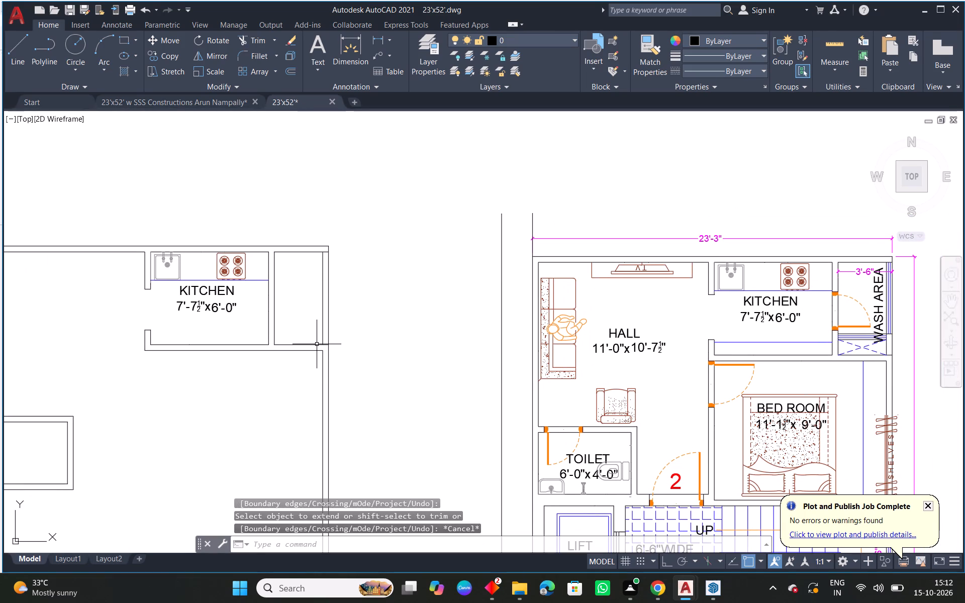
Offset the side room's exterior wall inner line outward by 1.5, and repeat from the new line to form window lines.
text(o 1.5)
key(space)
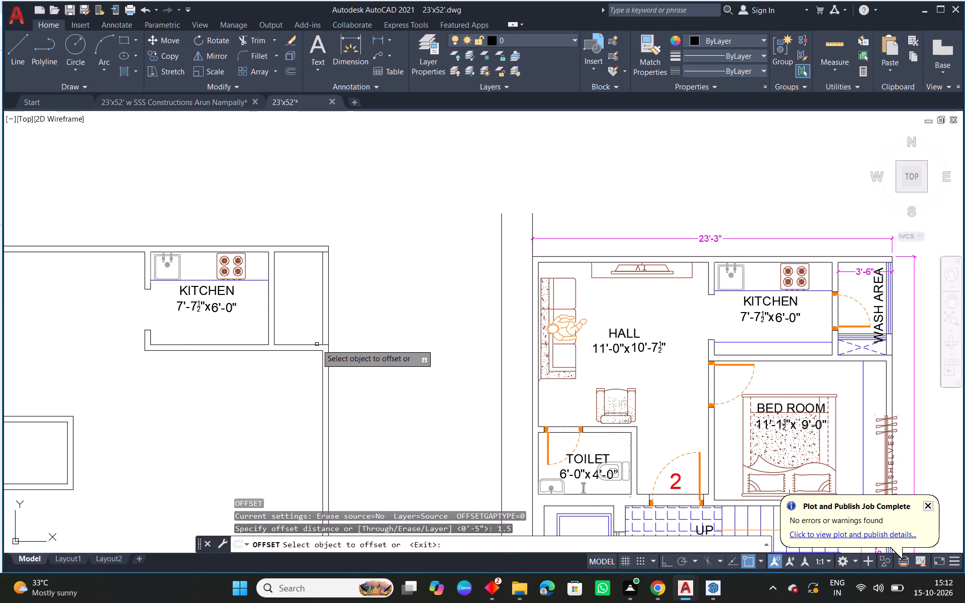
scroll(323, 317, up, 2)
click(321, 321)
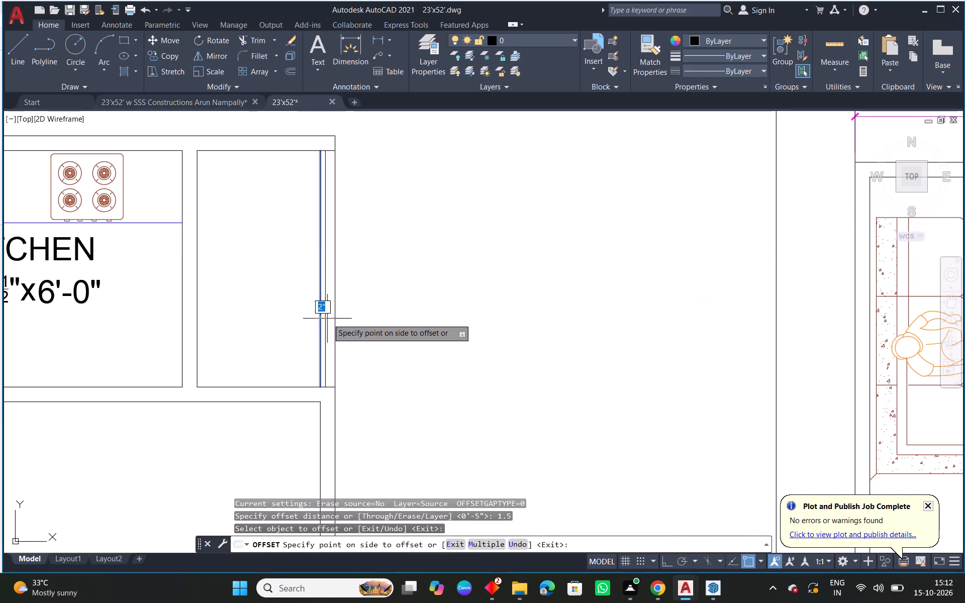
click(328, 319)
scroll(328, 319, up, 1)
click(323, 325)
click(336, 323)
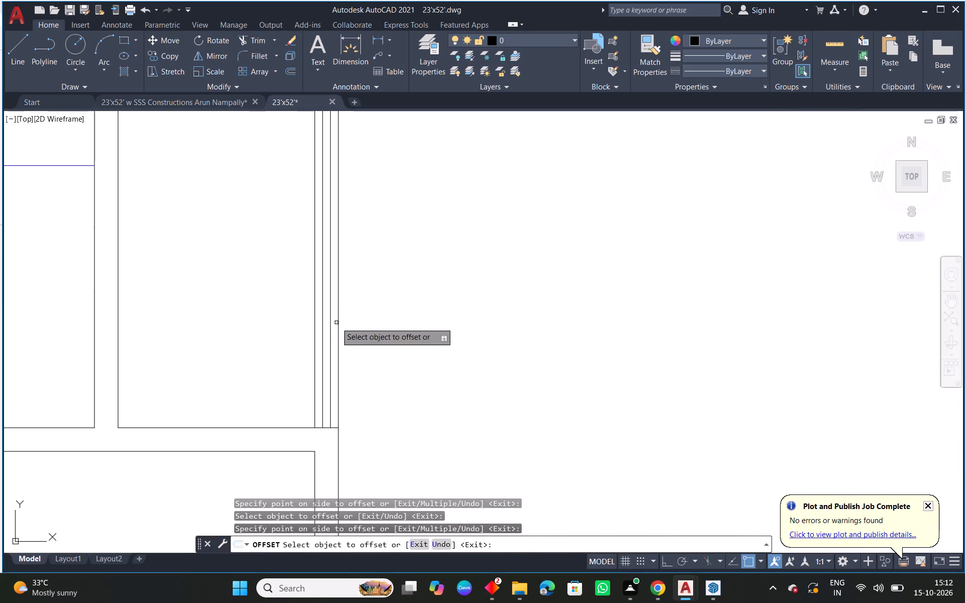
key(Escape)
Move the two offset lines inside the side room's exterior wall to the blue layer.
scroll(335, 323, up, 2)
click(335, 323)
click(285, 323)
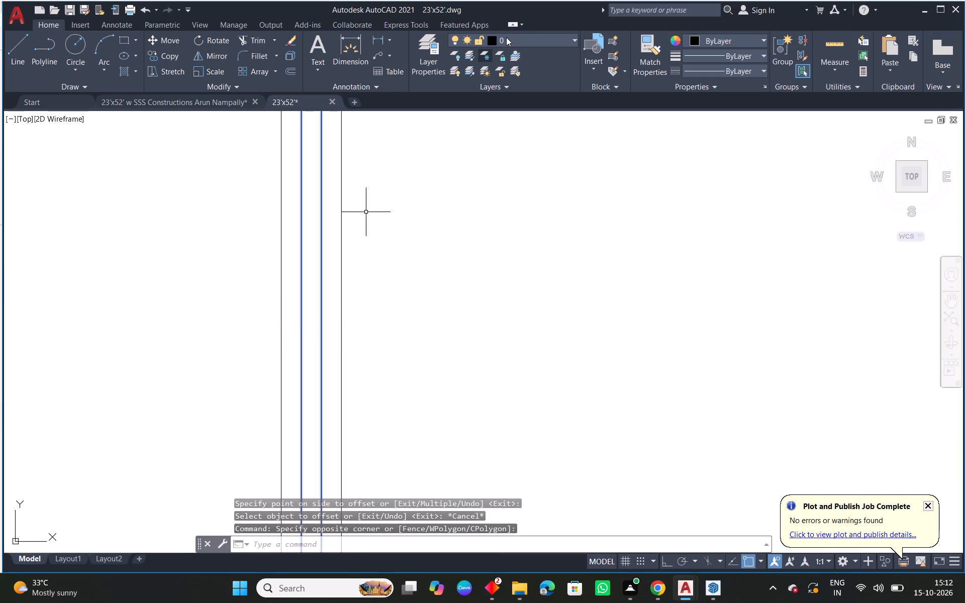
click(511, 38)
click(508, 112)
key(Escape)
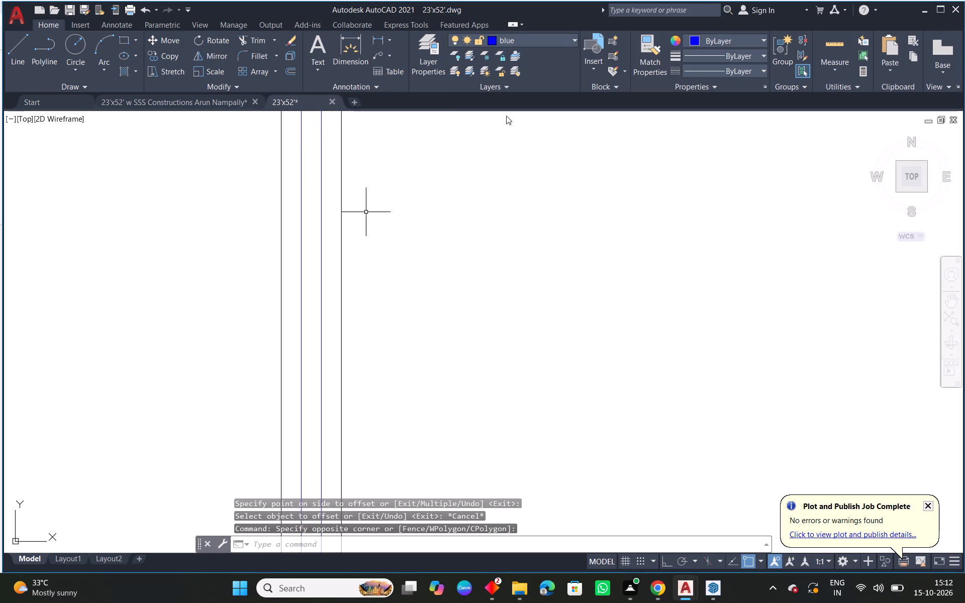
Dimension the depth of the crossed box below the wash area in the existing plan.
scroll(447, 263, down, 3)
middle_drag(509, 214, 489, 276)
scroll(489, 279, down, 1)
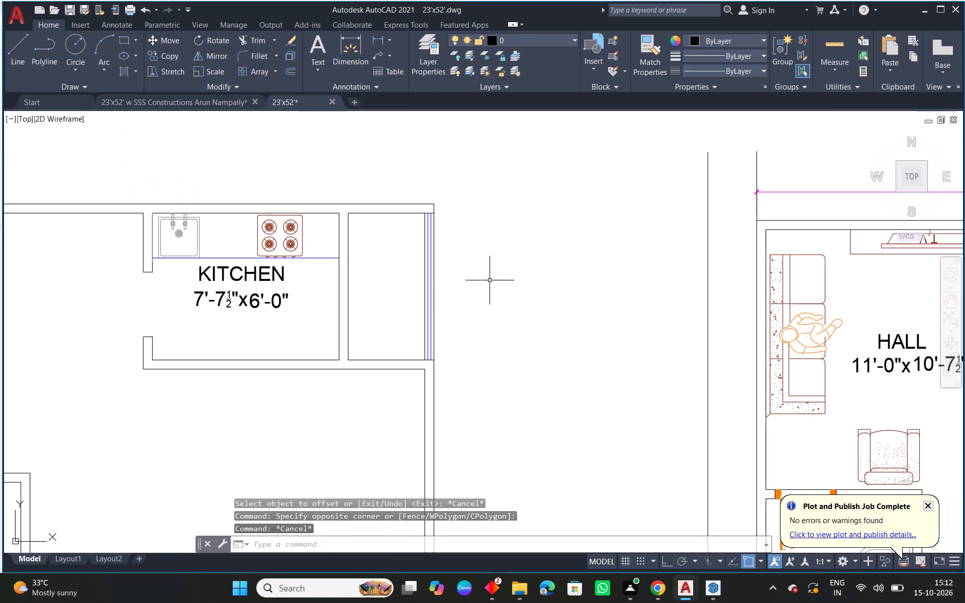
middle_drag(526, 271, 390, 262)
scroll(390, 262, down, 1)
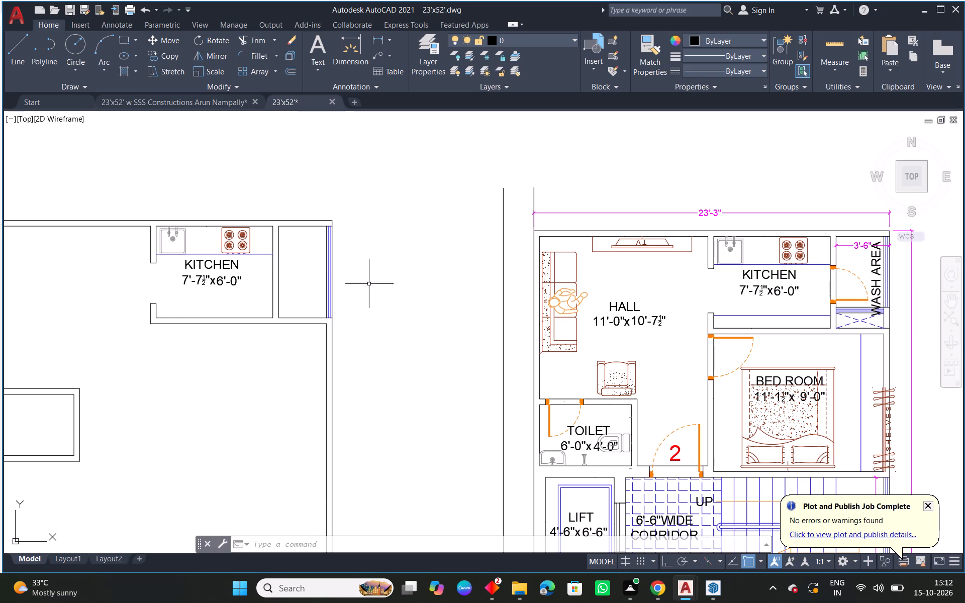
middle_drag(825, 381, 530, 354)
scroll(562, 296, up, 1)
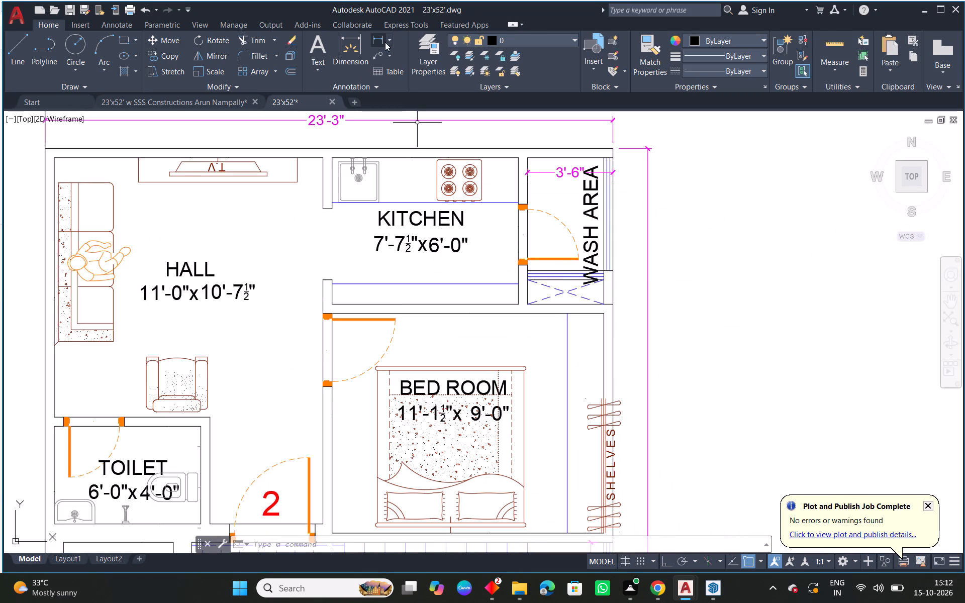
click(355, 44)
scroll(532, 297, up, 2)
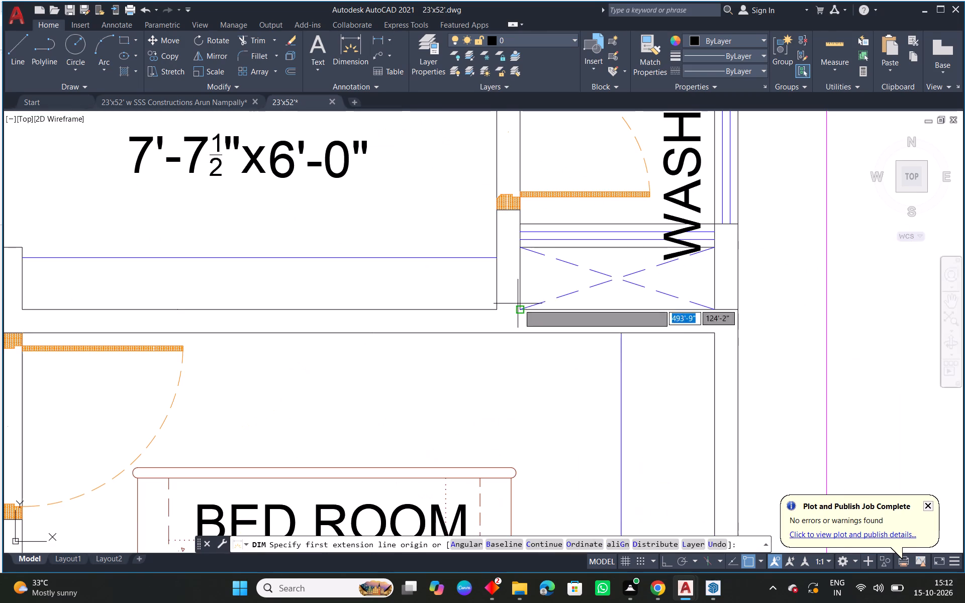
click(522, 308)
click(521, 247)
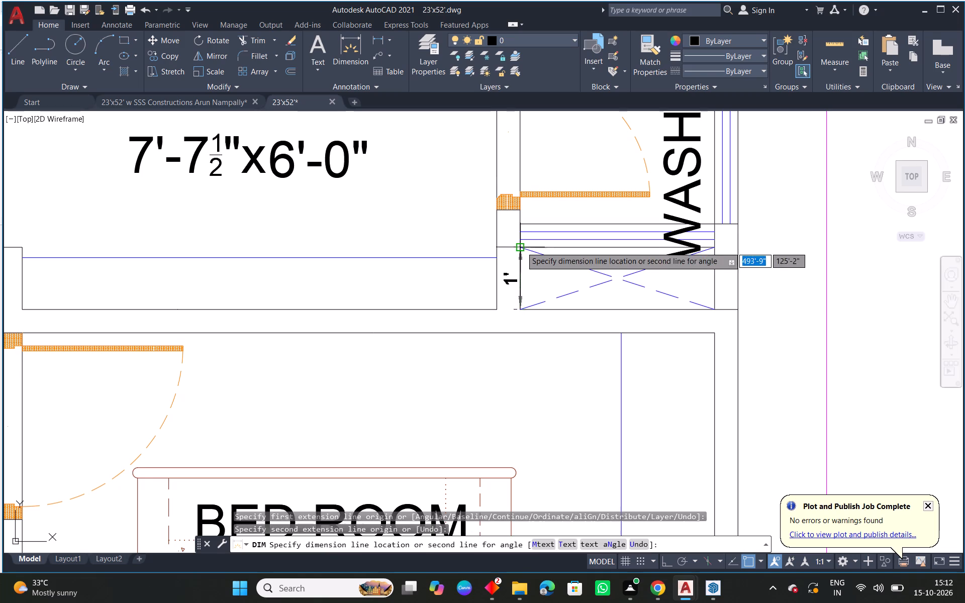
click(541, 245)
key(Escape)
Offset the lower inner line of the room beside the new kitchen upward by 1'.
scroll(546, 253, down, 4)
middle_drag(401, 295, 626, 301)
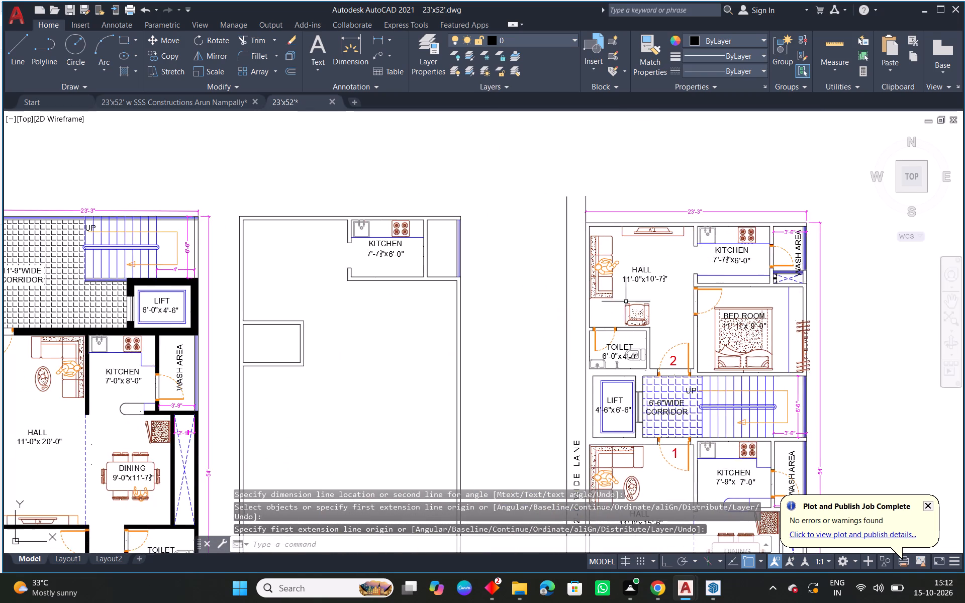
scroll(398, 280, up, 3)
middle_drag(570, 248, 564, 301)
key(Escape)
text(o 1'')
key(BackSpace)
key(Return)
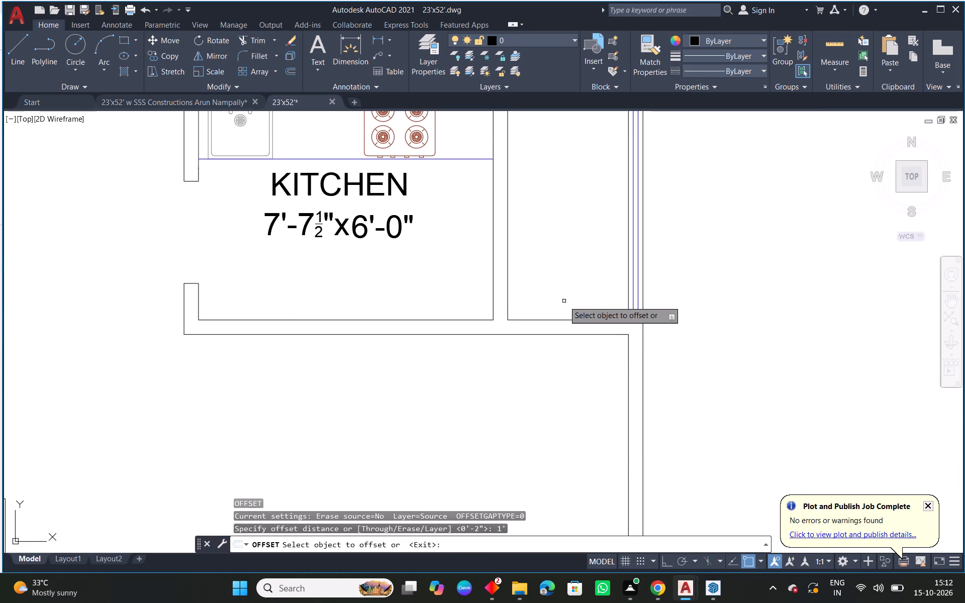
click(573, 319)
click(573, 283)
key(Escape)
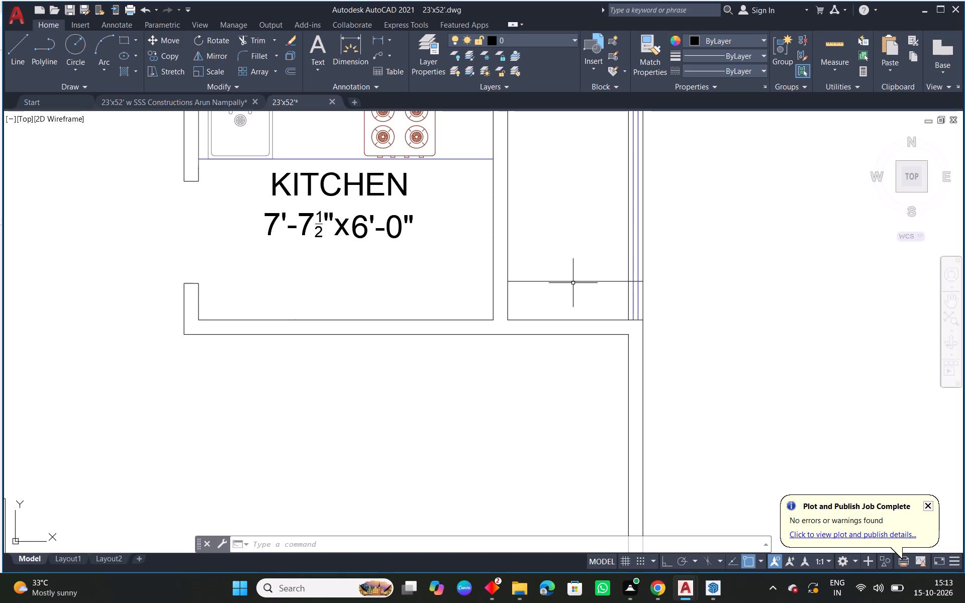
Switch to Chrome and open the YouTube home page in a new tab.
click(664, 594)
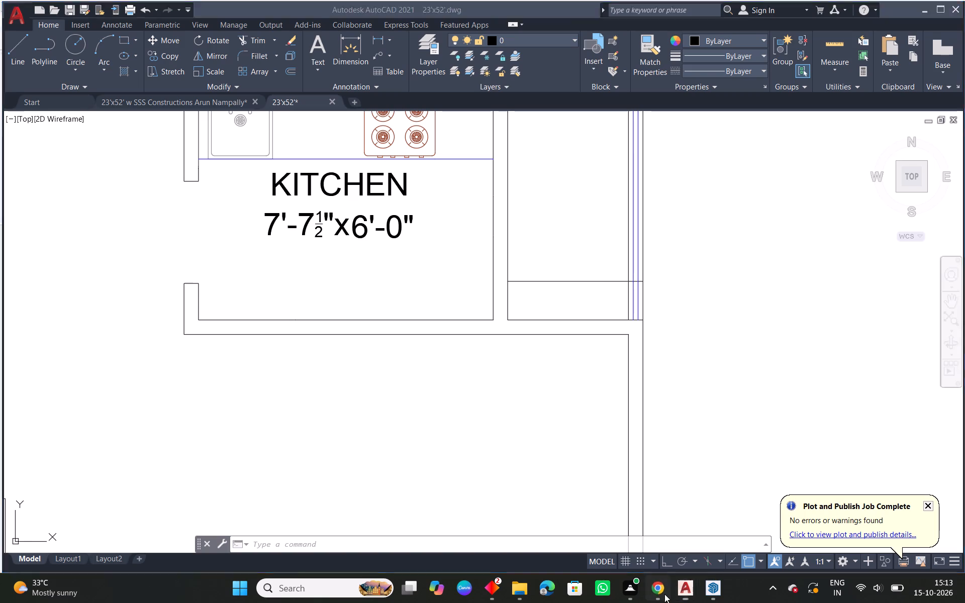
click(752, 7)
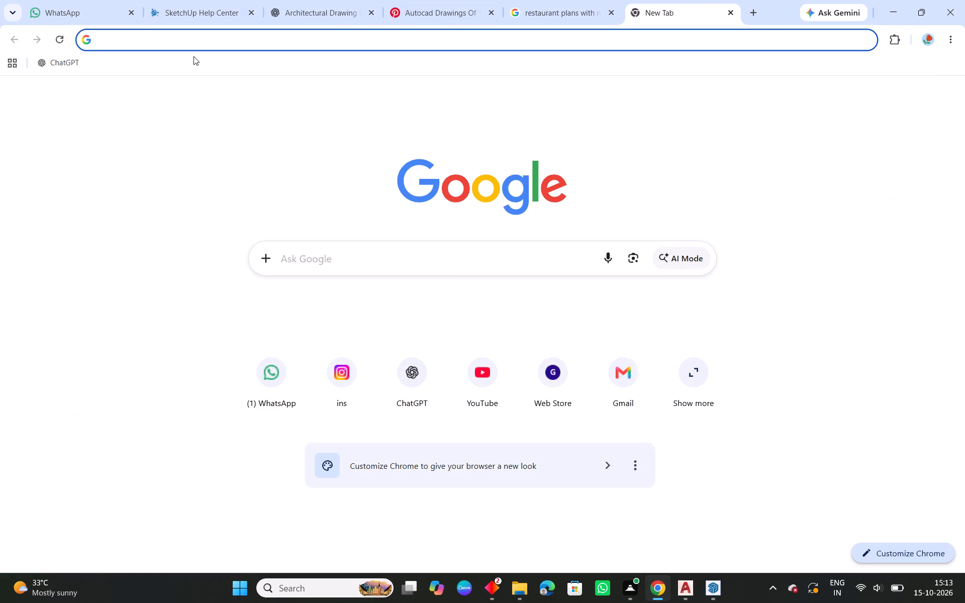
click(484, 375)
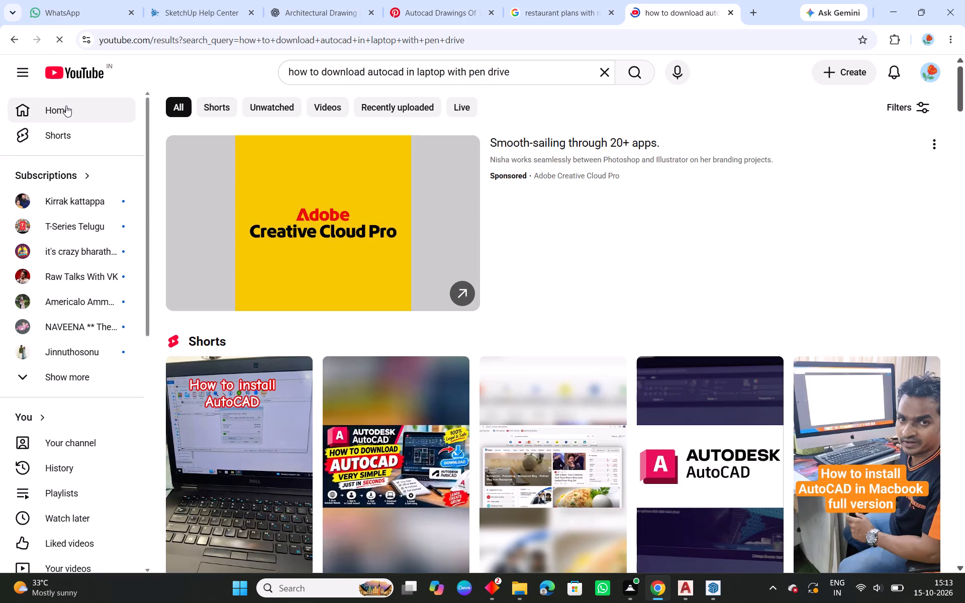
click(66, 106)
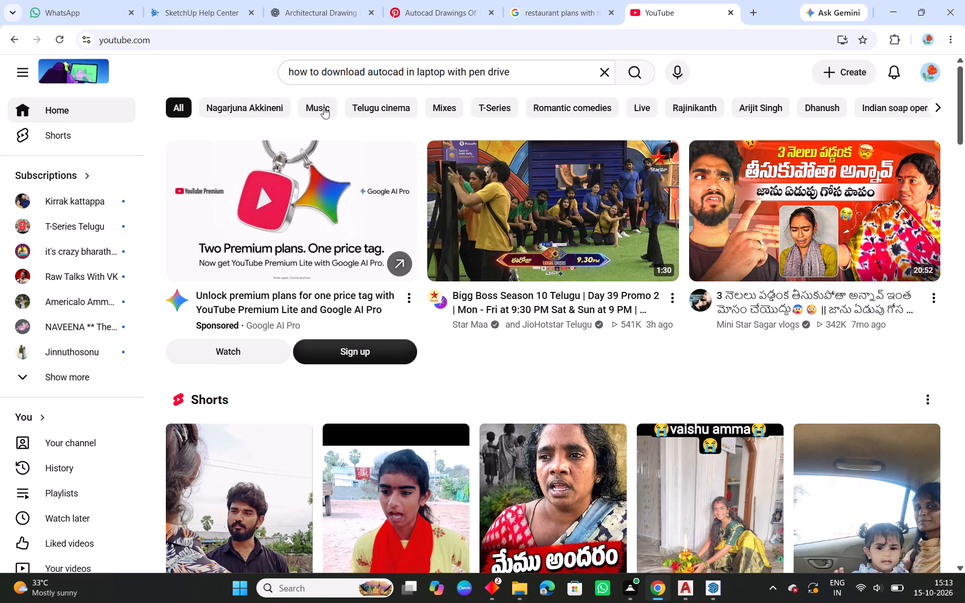
Play the Telugu Break Up Mashup video from YouTube's Music category and adjust the system volume.
click(324, 108)
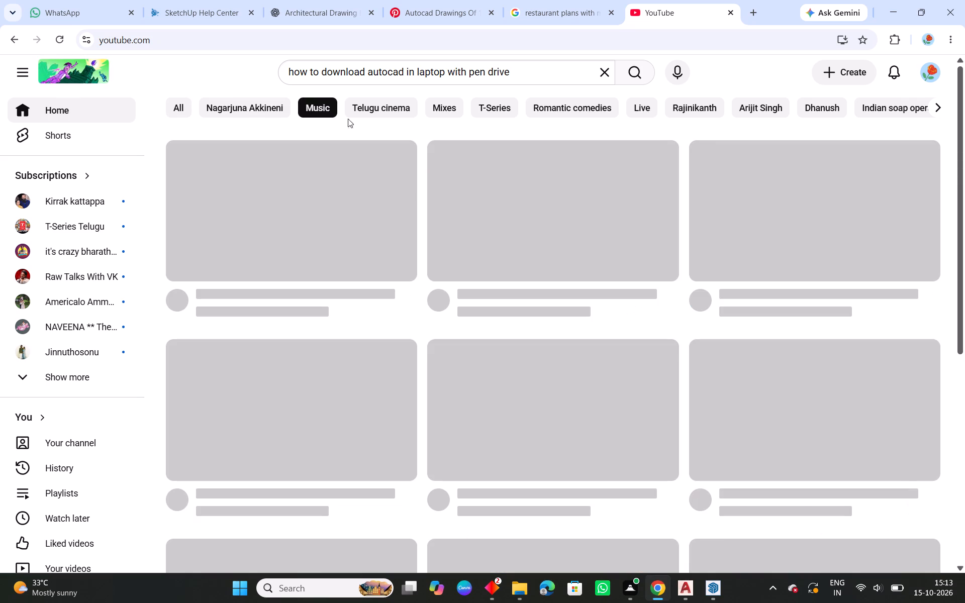
click(321, 255)
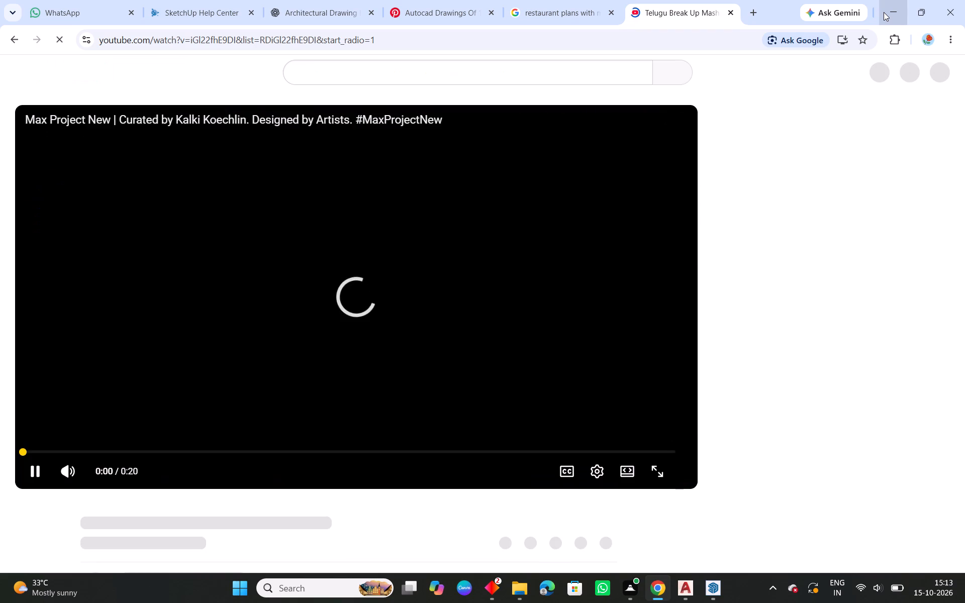
click(878, 583)
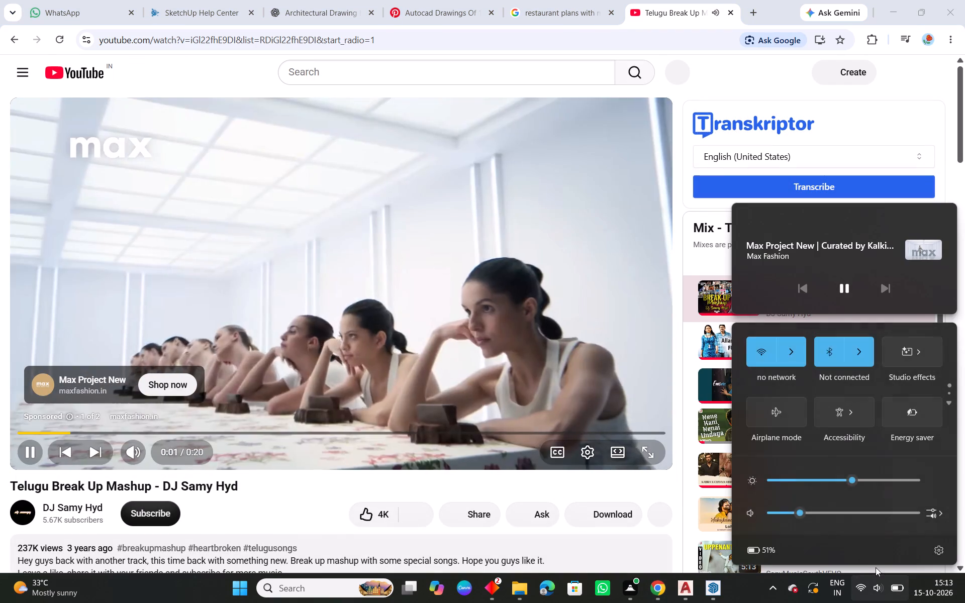
drag(798, 506, 806, 517)
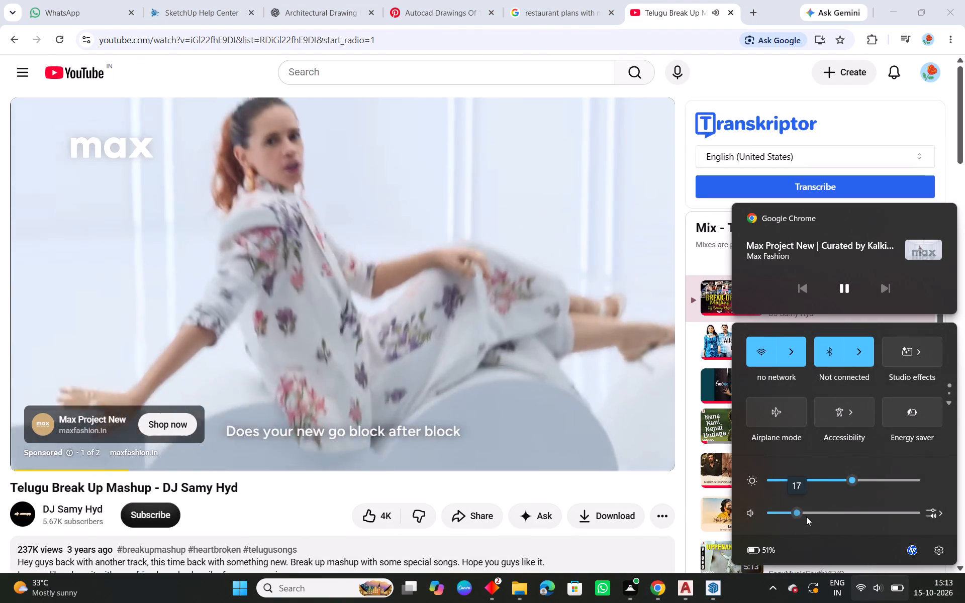
drag(806, 517, 805, 517)
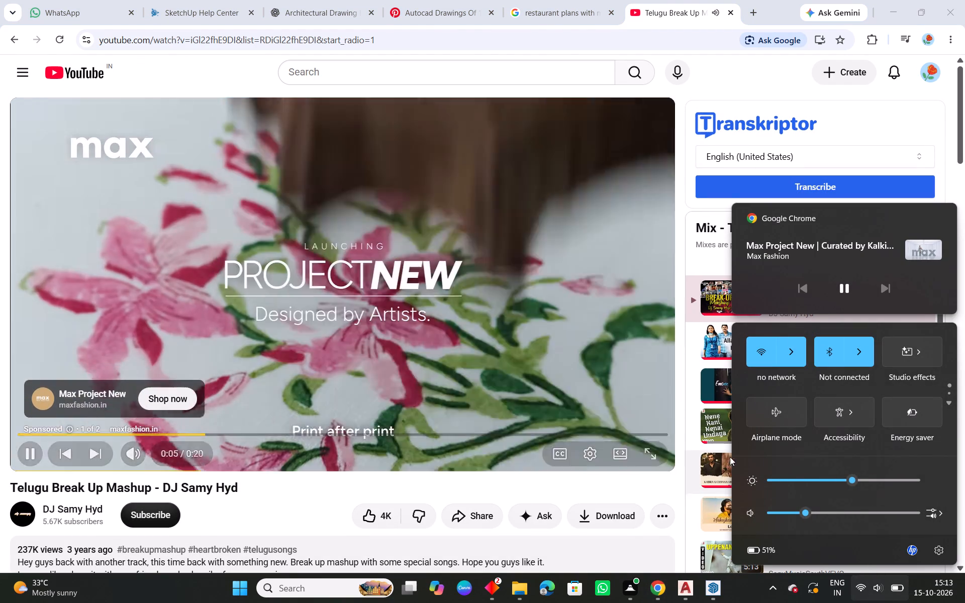
Switch back to AutoCAD and trim the two blue lines and inner wall line below the side room's new offset line.
click(903, 19)
middle_drag(564, 327, 598, 385)
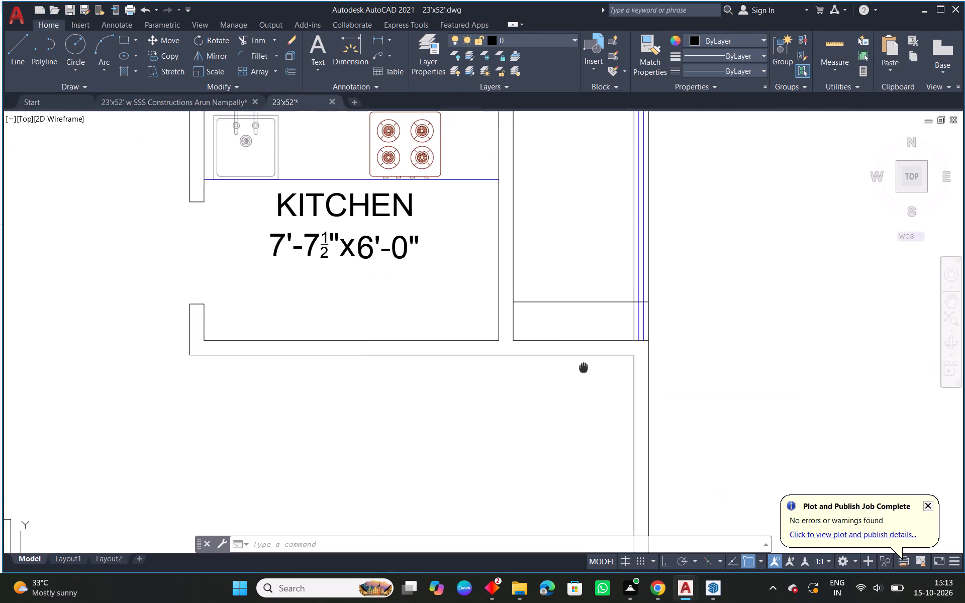
middle_drag(598, 385, 611, 410)
scroll(611, 412, down, 1)
middle_drag(713, 402, 679, 371)
scroll(616, 369, up, 3)
scroll(660, 328, up, 1)
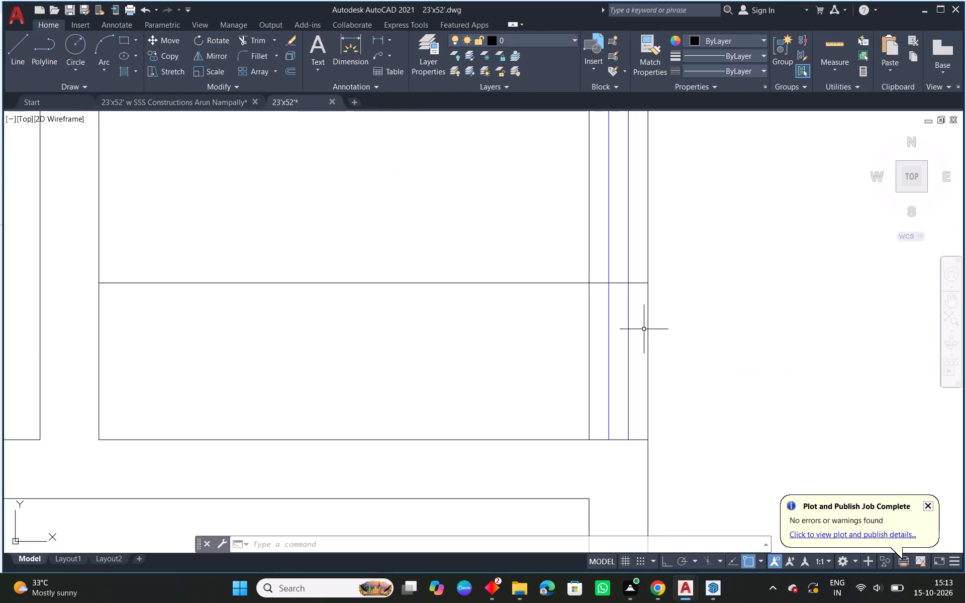
text(tr)
key(space)
key(space)
drag(639, 335, 581, 335)
key(Escape)
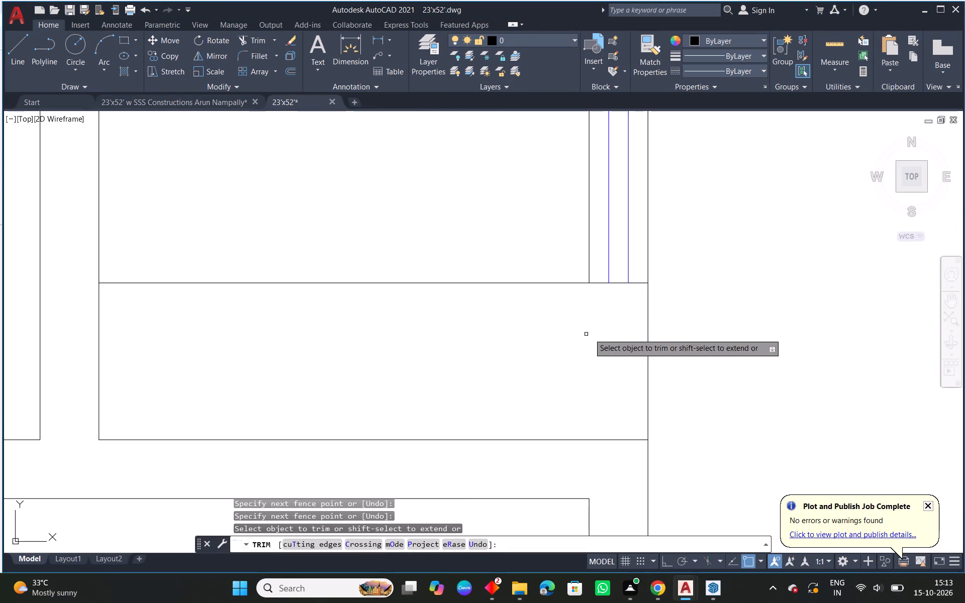
Extend the exterior wall's inner line down to the side room's lower line, closing the box's outer side.
scroll(592, 333, down, 4)
scroll(555, 355, down, 2)
middle_drag(512, 370, 578, 357)
scroll(572, 357, down, 2)
middle_drag(657, 374, 554, 314)
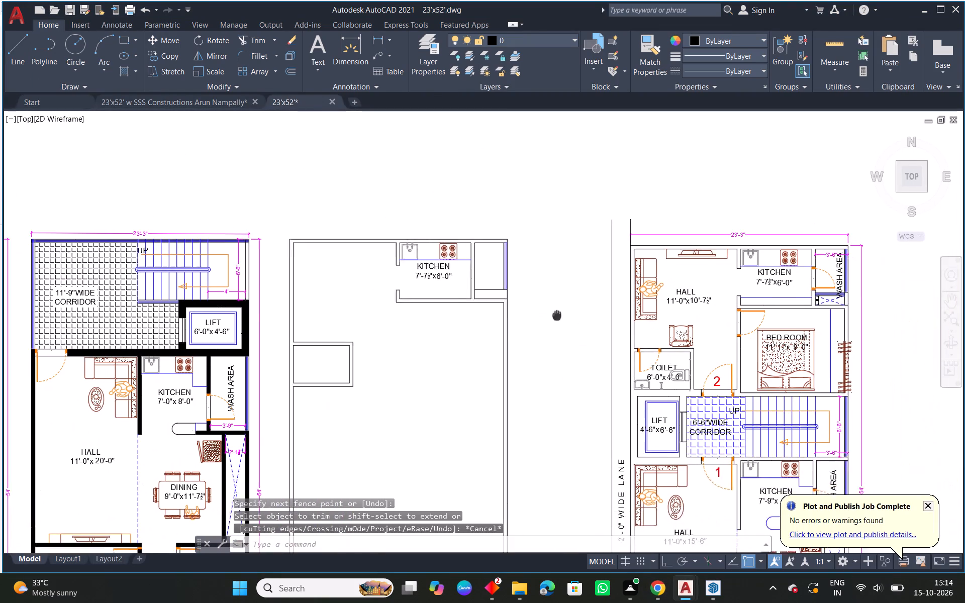
middle_drag(554, 314, 550, 313)
scroll(517, 292, up, 2)
scroll(425, 284, up, 1)
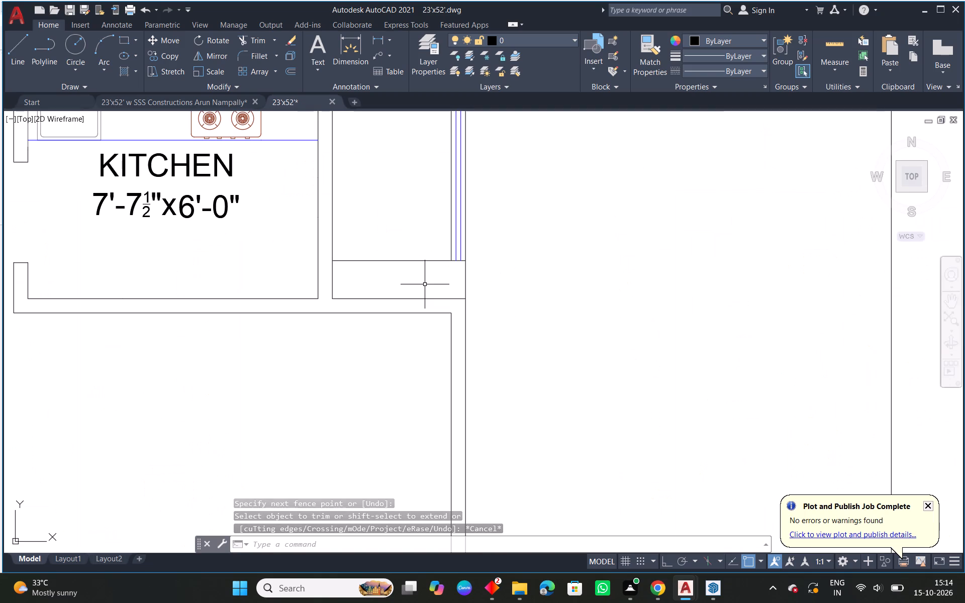
text(ex)
key(space)
click(452, 251)
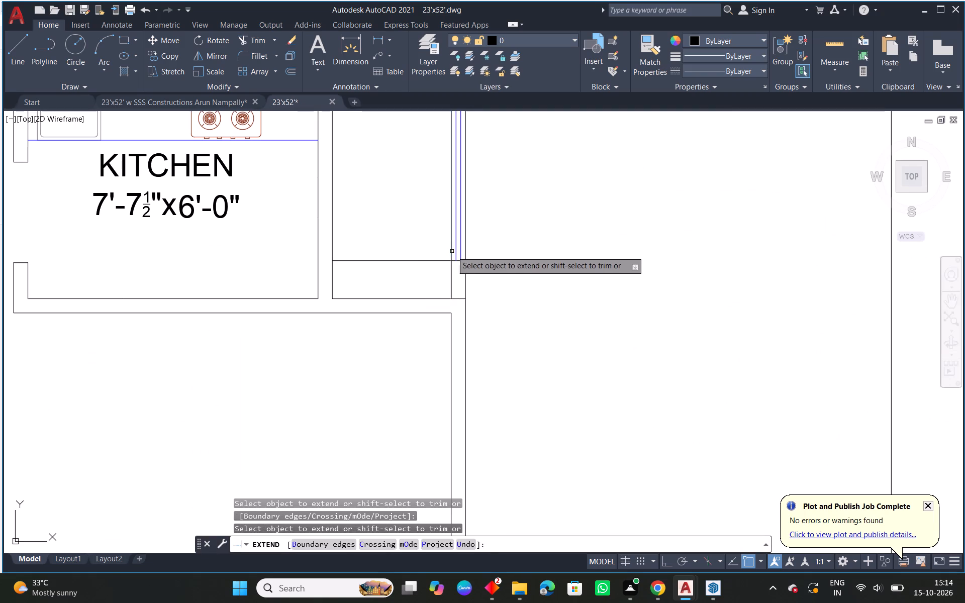
key(Escape)
Draw two crossing diagonal lines in the small box at the bottom of the side room.
key(l)
key(space)
click(452, 300)
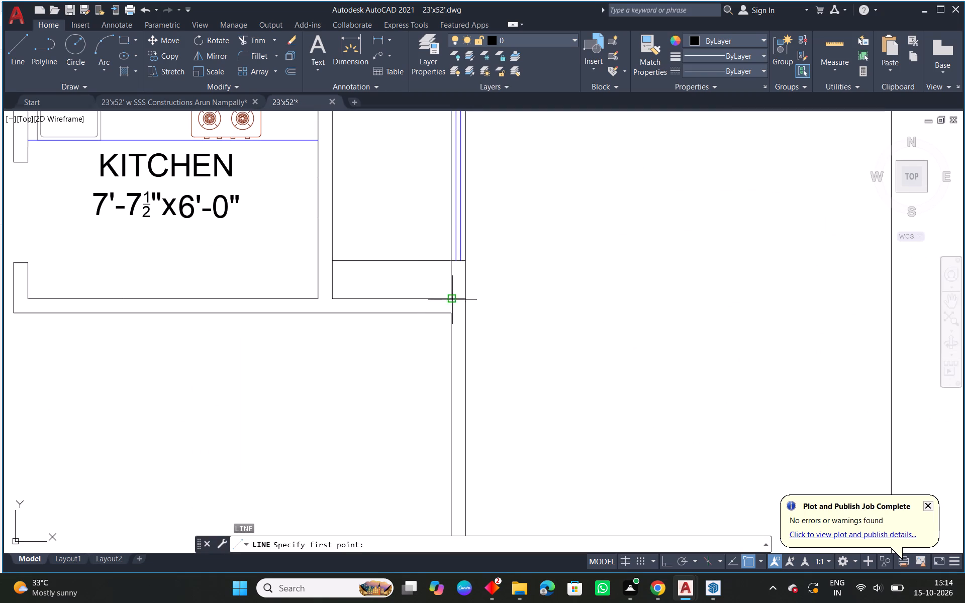
click(333, 262)
key(Escape)
right_click(381, 234)
click(421, 238)
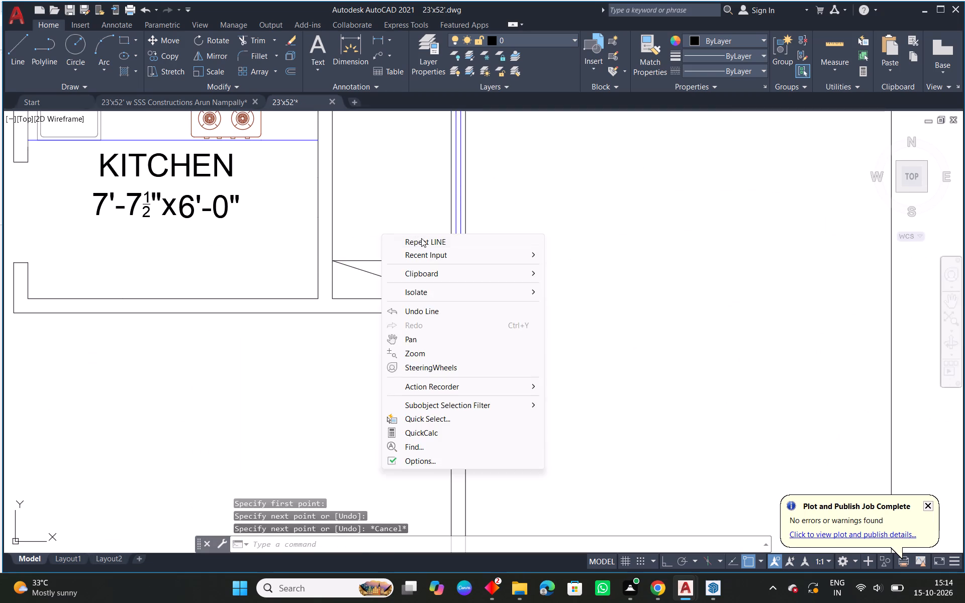
click(337, 297)
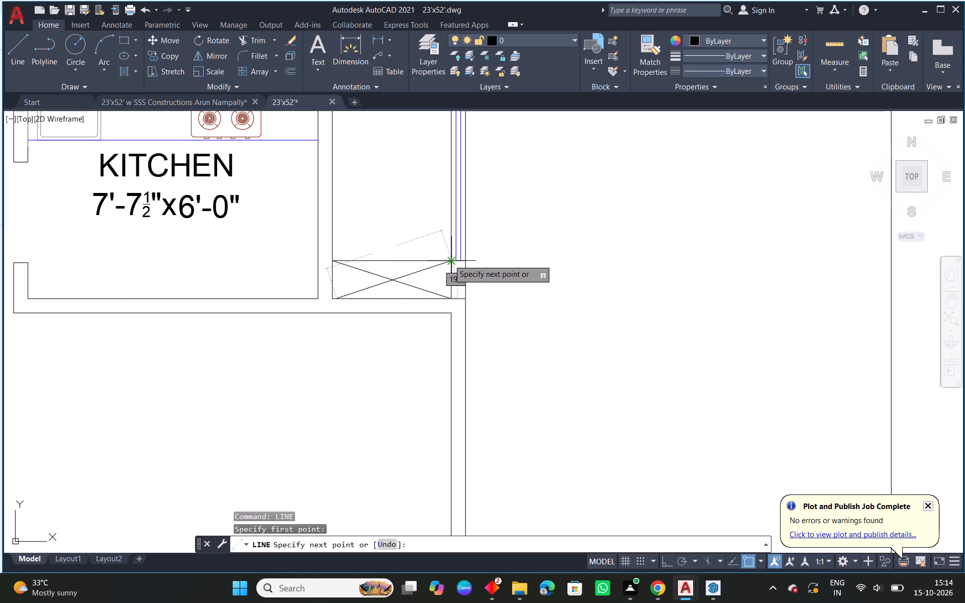
click(449, 260)
key(Escape)
Switch to Chrome and skip the advert on the playing video.
click(664, 591)
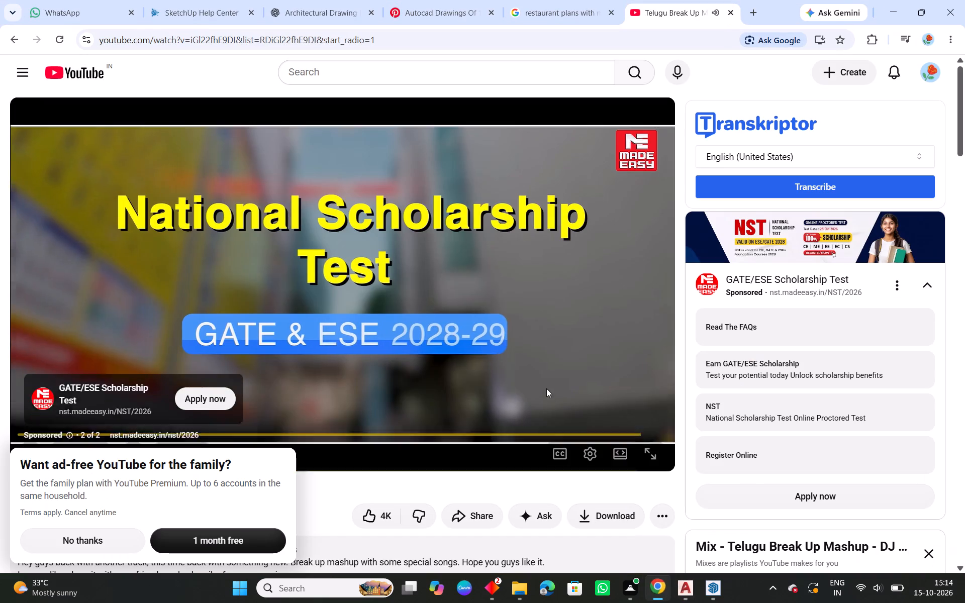
click(647, 420)
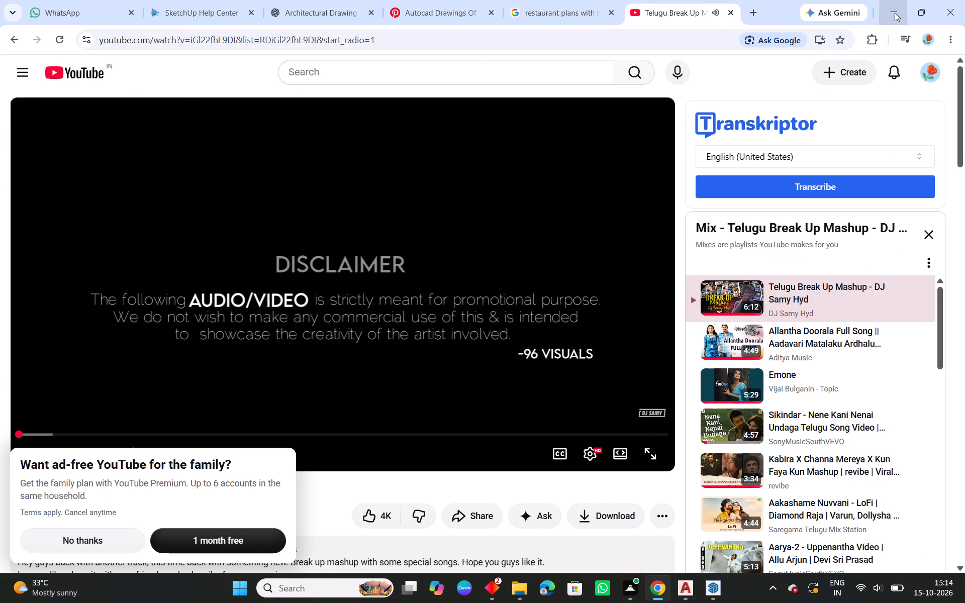
Switch back to AutoCAD and offset the crossed box's upper line upward by 4.5".
click(895, 13)
scroll(456, 403, down, 2)
middle_drag(595, 349, 363, 289)
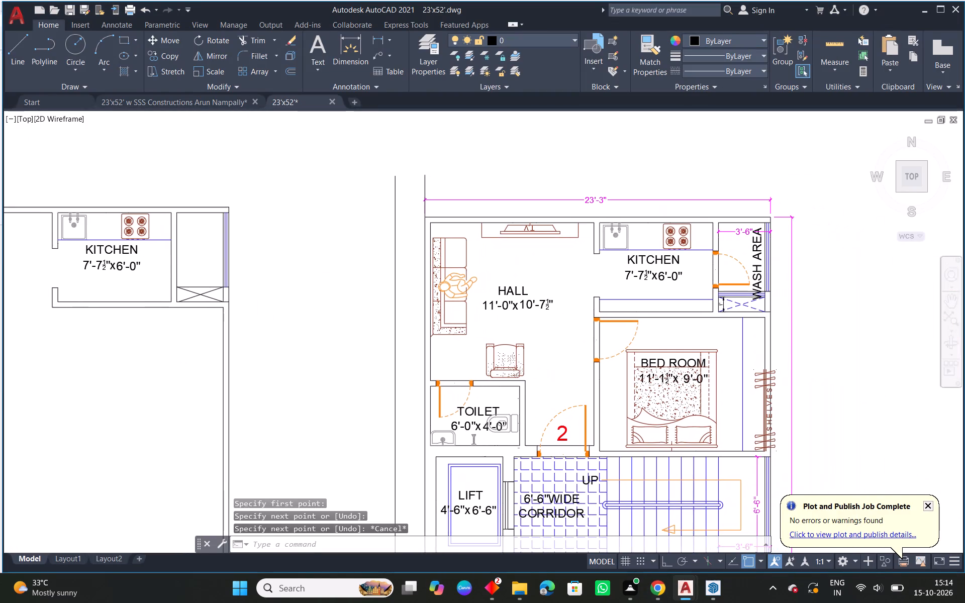
middle_drag(363, 289, 394, 314)
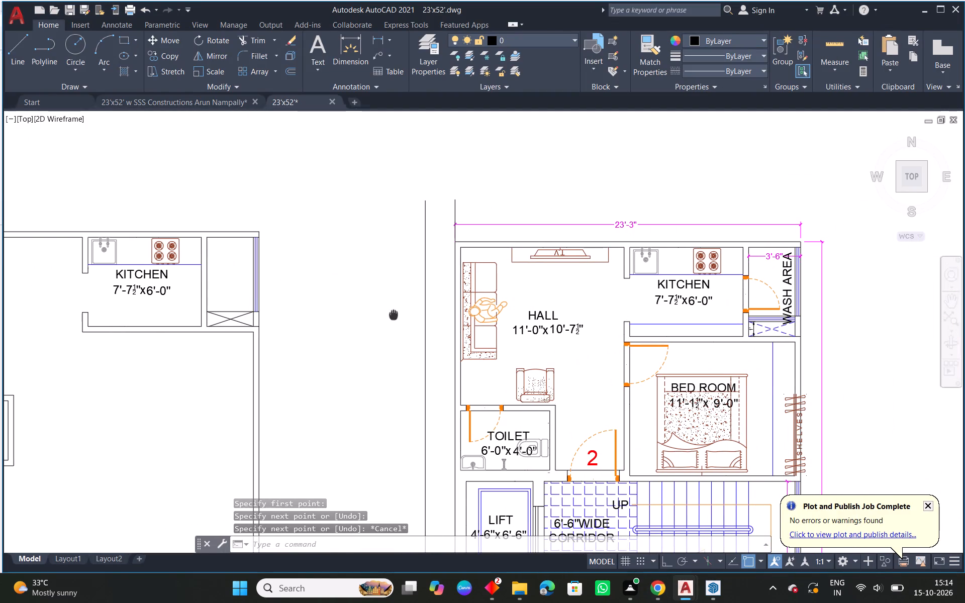
middle_drag(394, 314, 595, 303)
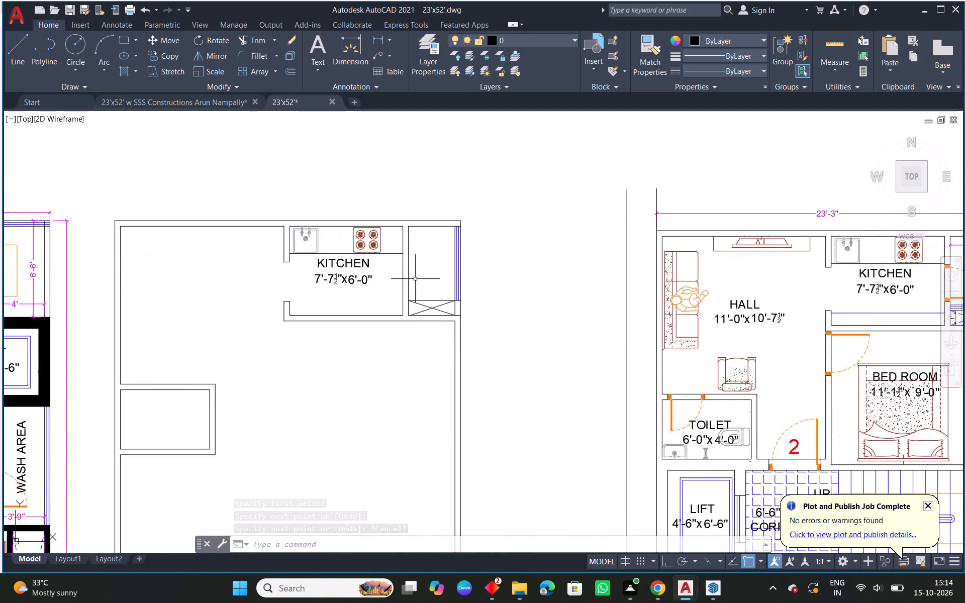
scroll(414, 280, up, 2)
text(o 4.5)
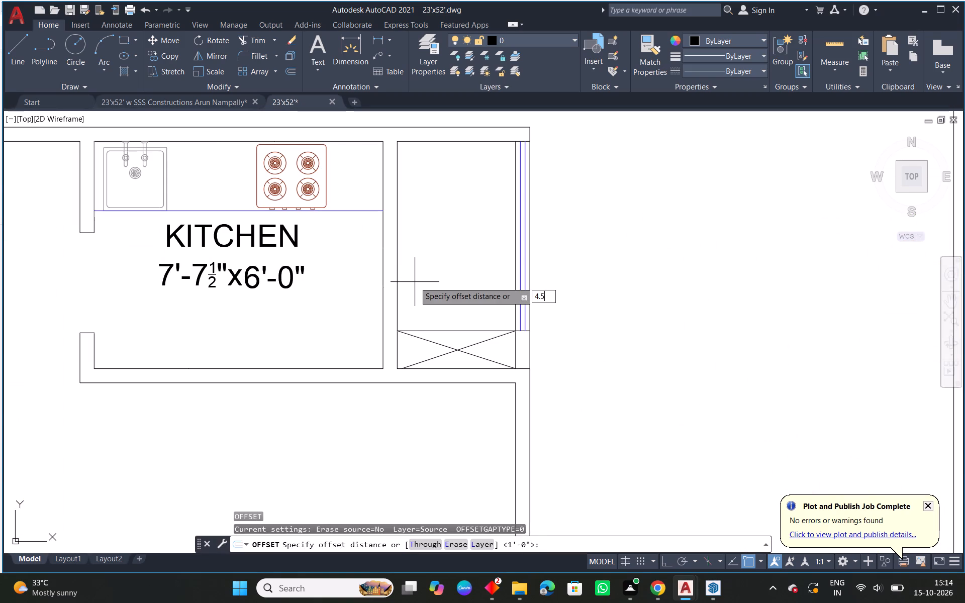
key(space)
click(464, 329)
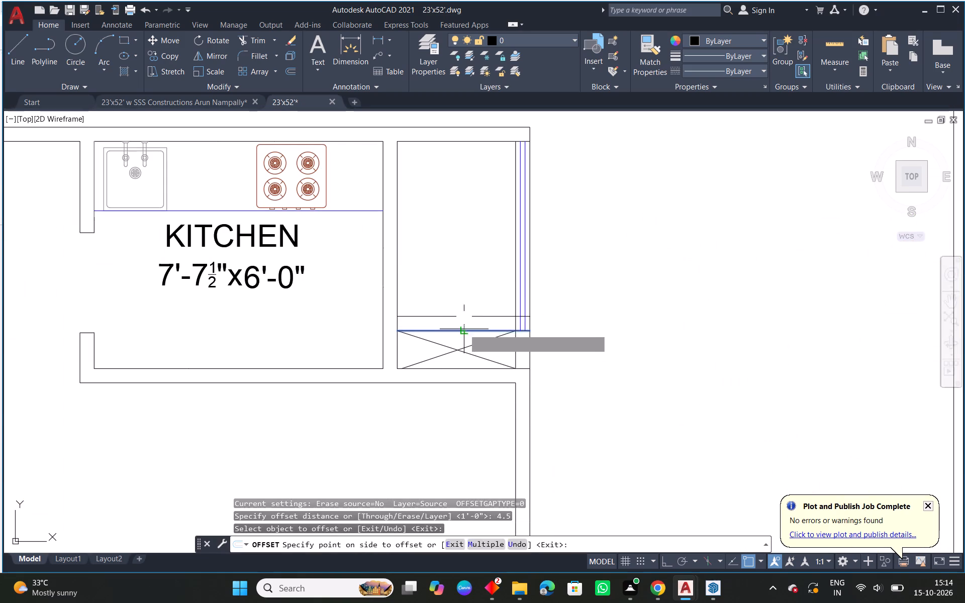
click(467, 316)
key(Escape)
Trim the two blue lines and inner wall line between the crossed box's top line and the new offset line.
scroll(520, 317, up, 4)
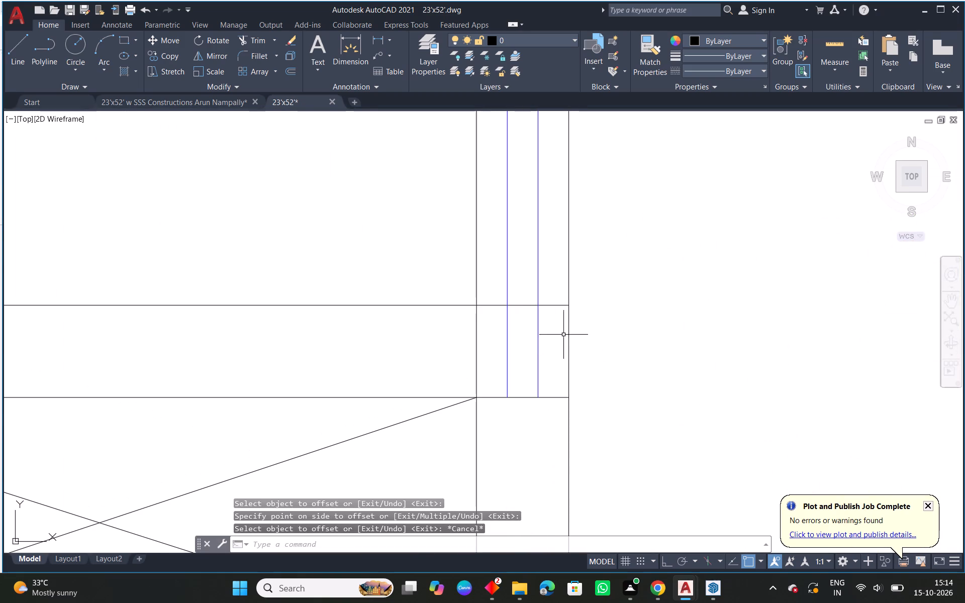
text(tr)
key(space)
drag(567, 335, 540, 331)
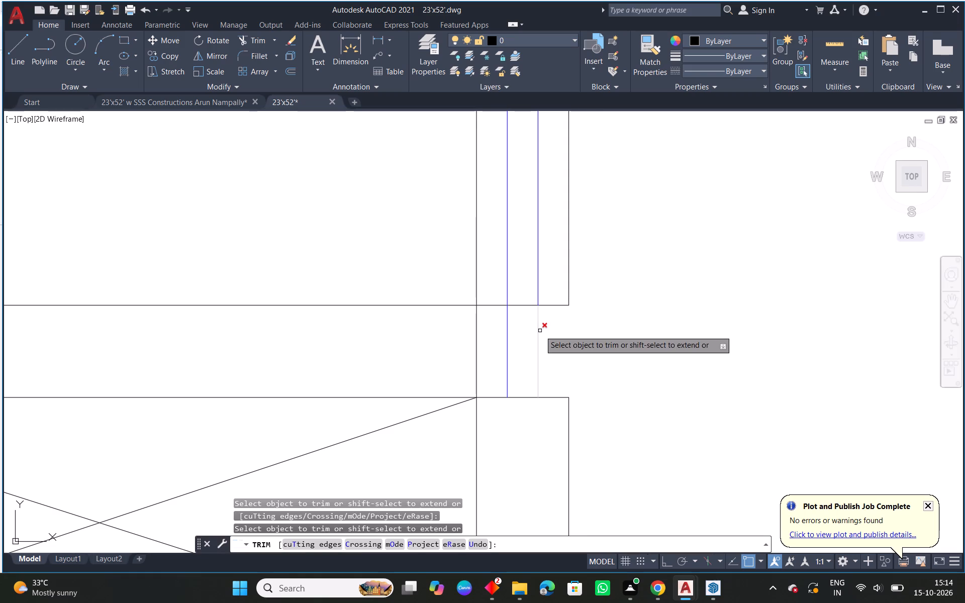
key(ctrl+z)
drag(555, 331, 470, 325)
key(Escape)
Extend the exterior wall's inner line across the 4.5" strip above the crossed box.
scroll(504, 331, down, 4)
middle_drag(427, 334, 362, 304)
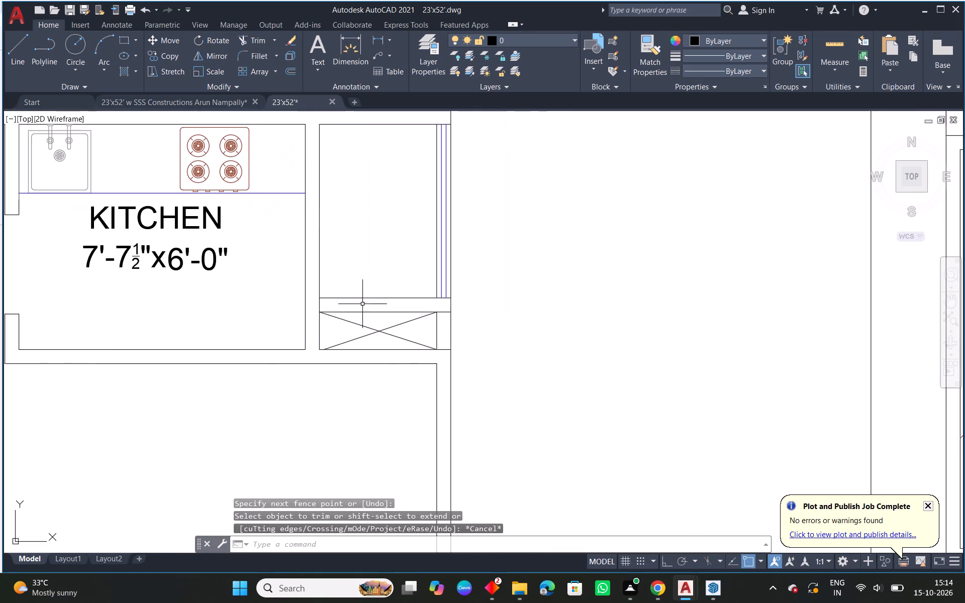
scroll(354, 297, down, 2)
middle_drag(487, 314, 470, 294)
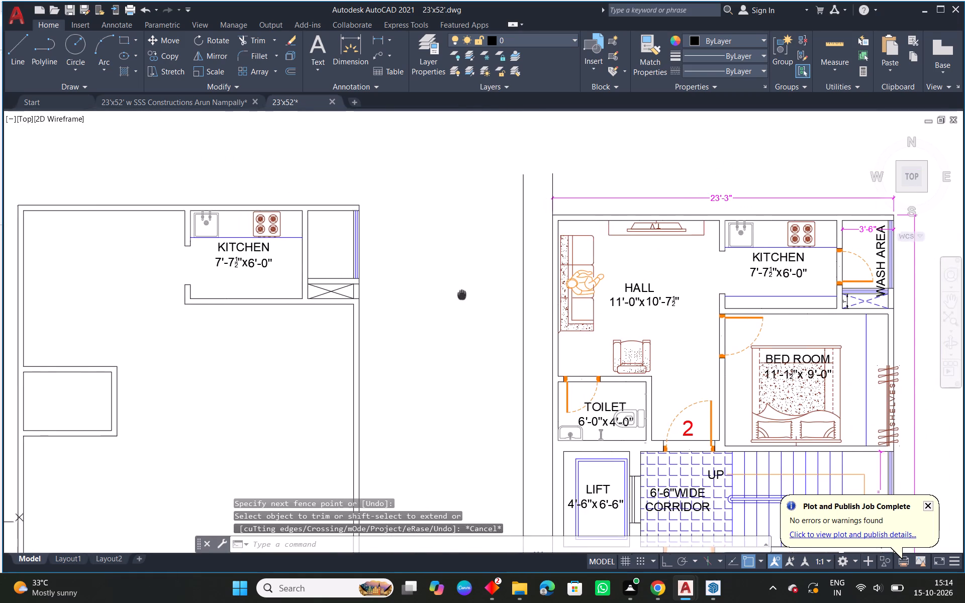
middle_drag(470, 294, 489, 293)
scroll(405, 282, up, 4)
text(ex)
key(space)
drag(366, 302, 345, 304)
key(Escape)
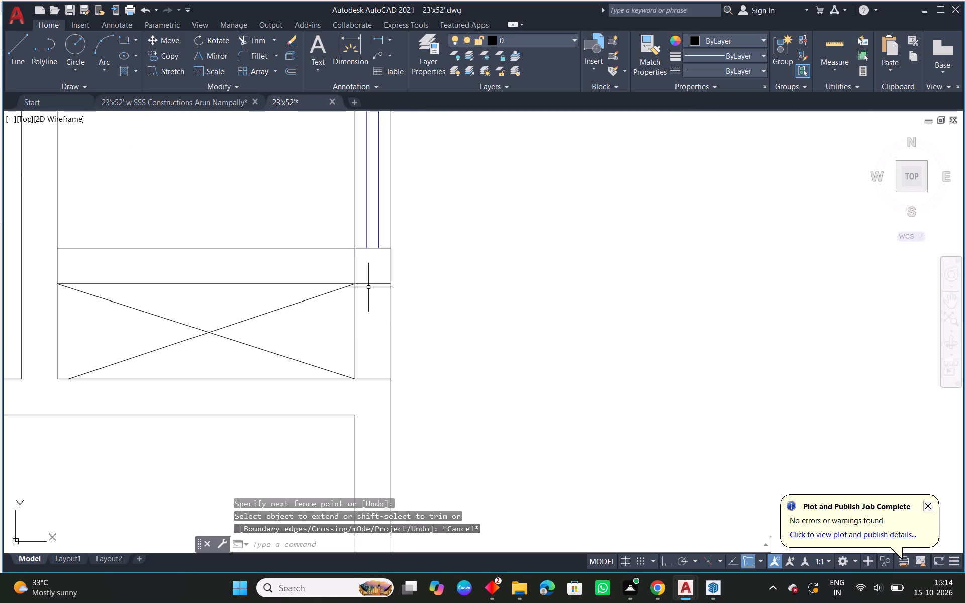
Trim the crossed box's top line where it runs into the exterior wall.
text(tr)
key(space)
click(372, 283)
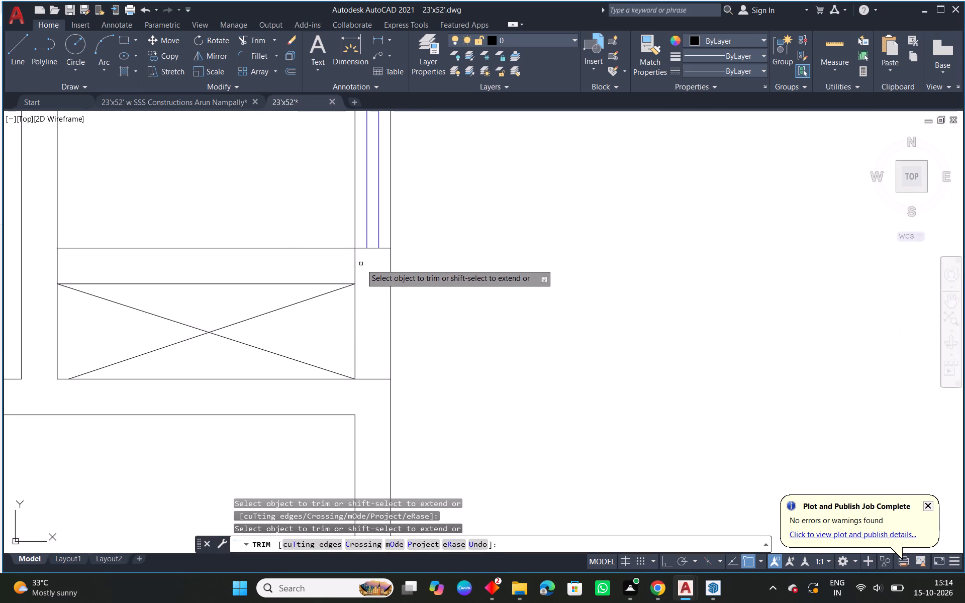
key(Escape)
Offset the crossed box's top line upward twice at 1.5" spacing within the strip above it.
middle_drag(252, 262, 403, 262)
text(o 4.)
key(BackSpace)
key(BackSpace)
text(1.5)
key(space)
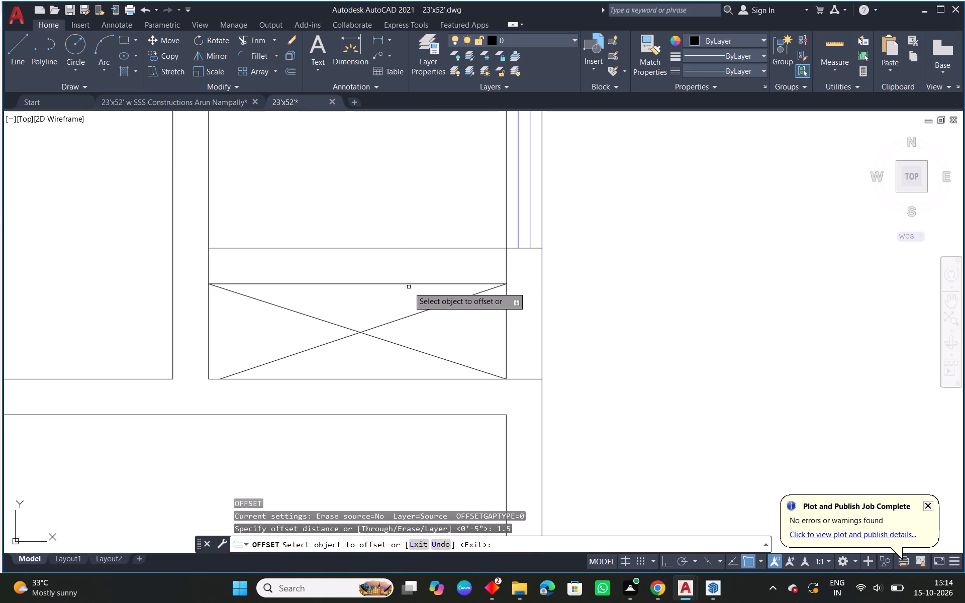
click(413, 283)
click(414, 267)
click(414, 272)
click(417, 259)
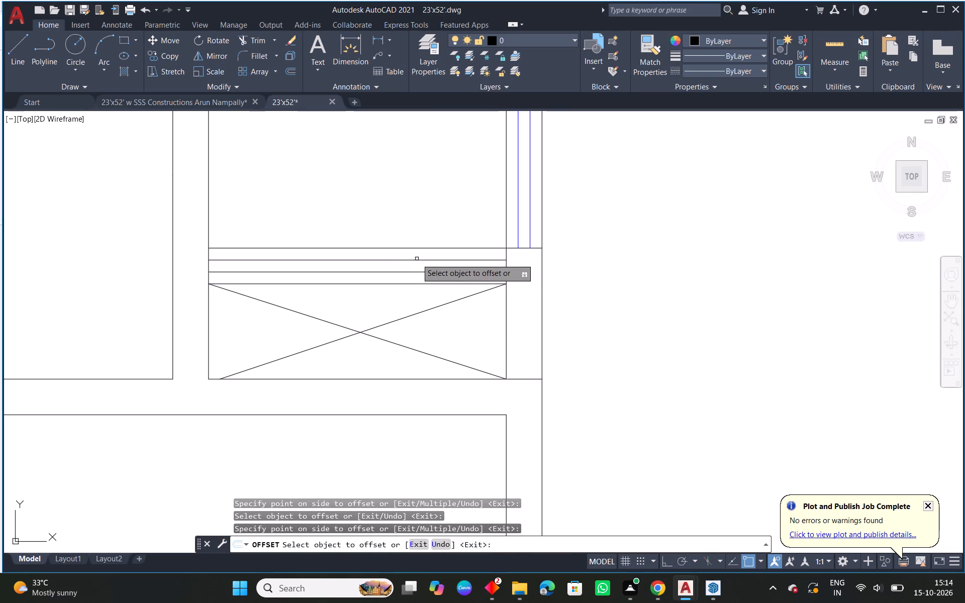
key(Escape)
Move the two 1.5" offset lines above the crossed box to the blue layer.
click(422, 256)
click(420, 274)
click(543, 35)
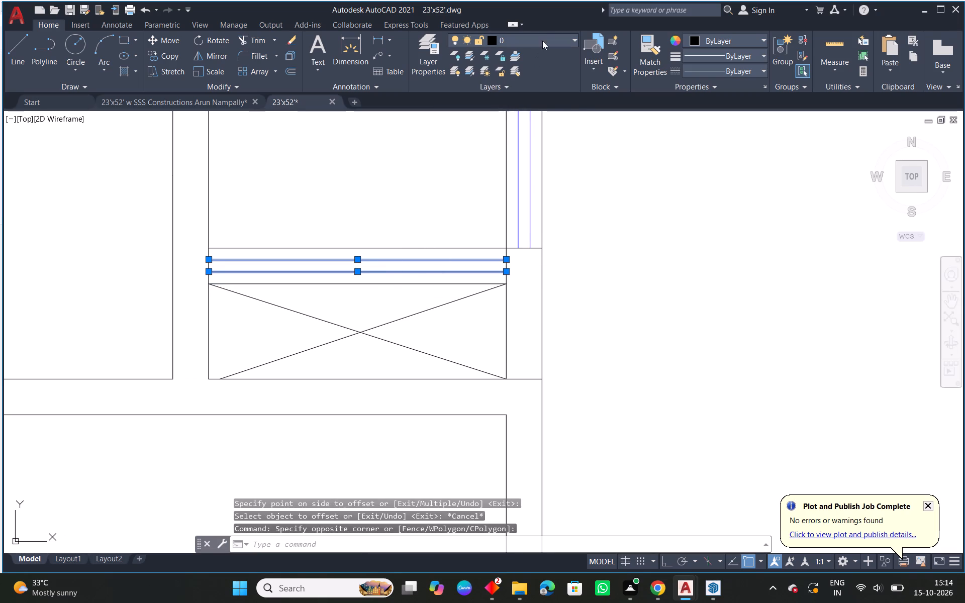
click(524, 120)
key(Escape)
scroll(509, 315, down, 2)
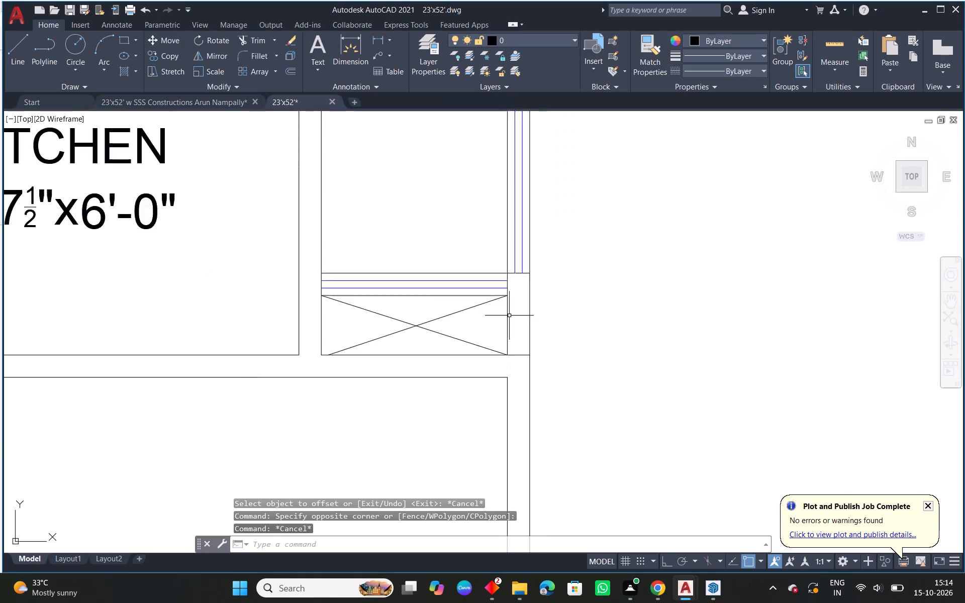
Dimension the combined depth of the crossed box and the strip above it.
scroll(511, 319, down, 1)
middle_drag(589, 317, 506, 249)
middle_drag(492, 251, 454, 254)
click(346, 49)
scroll(327, 259, up, 2)
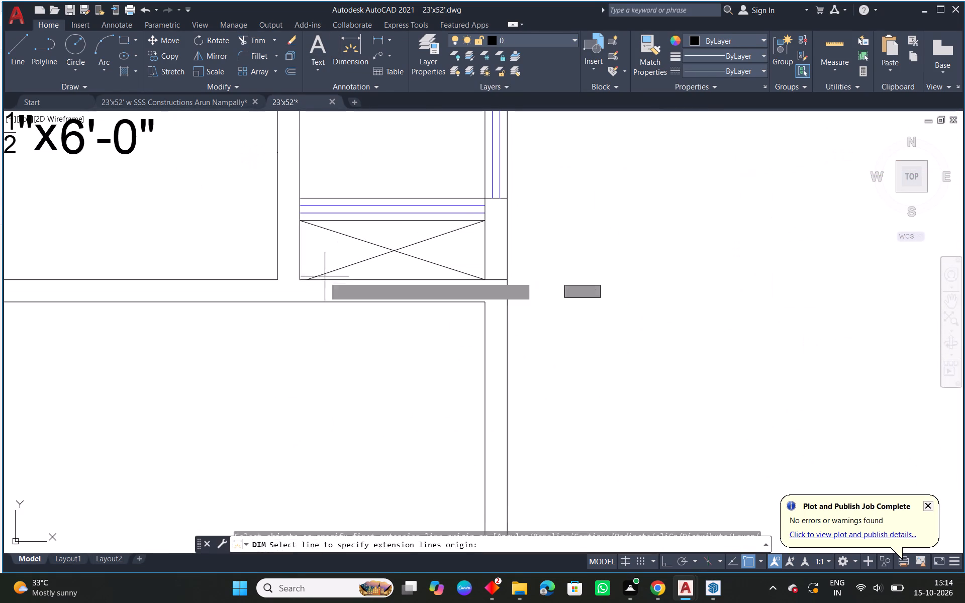
click(299, 278)
scroll(302, 203, up, 1)
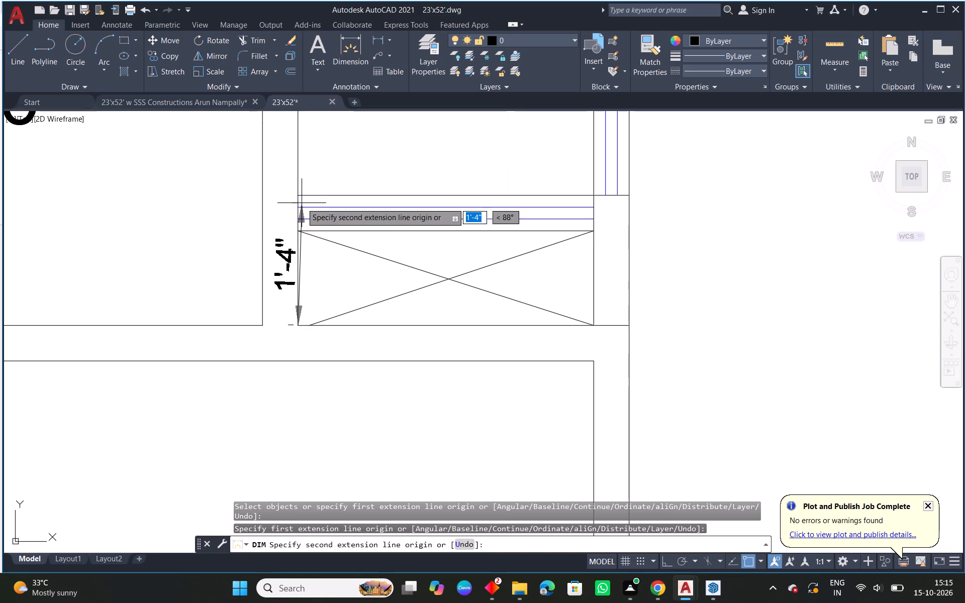
click(301, 195)
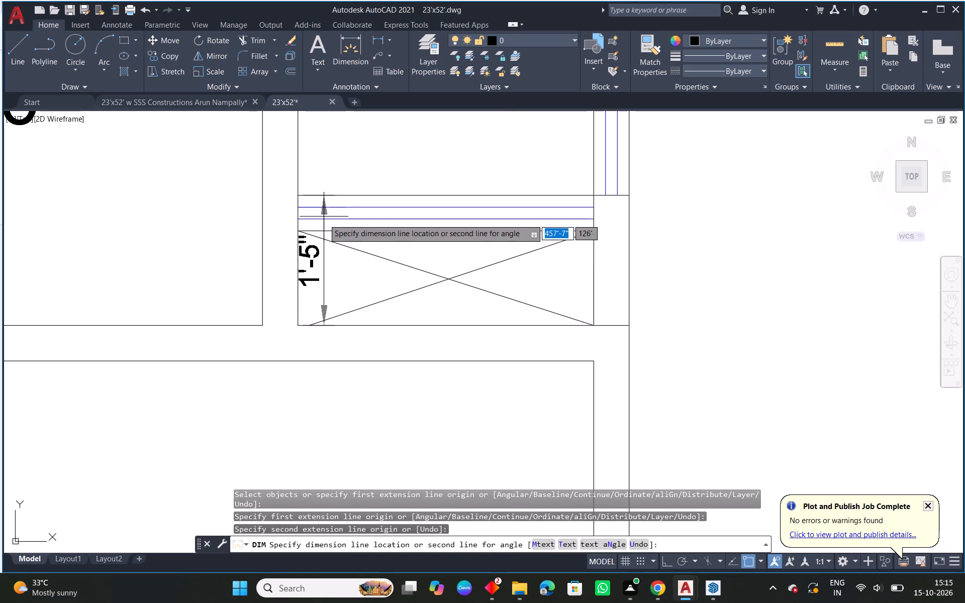
click(324, 227)
key(Escape)
Place the depth dimension and stretch its upper end down to the crossed box's top line, so it spans only the box.
click(325, 207)
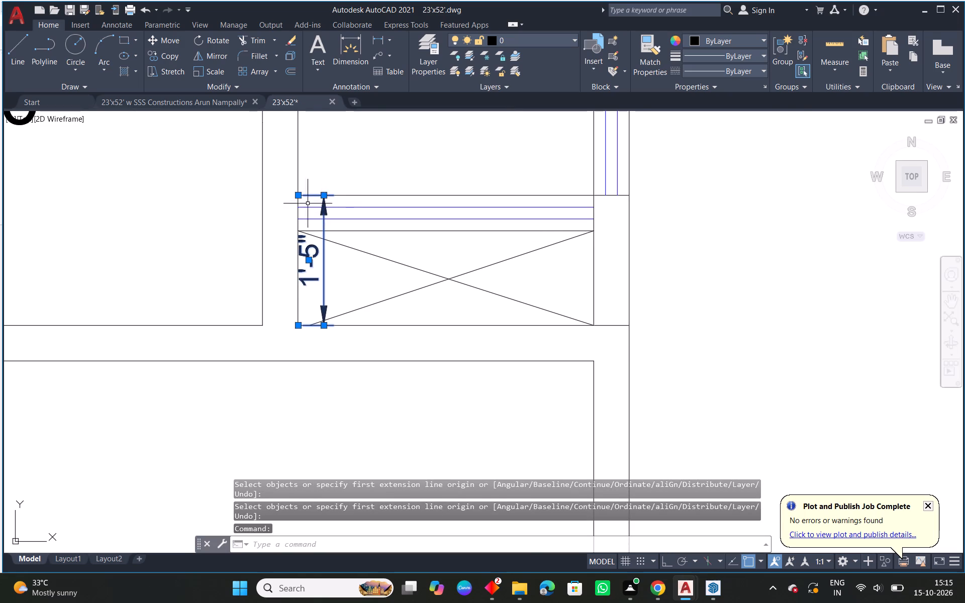
scroll(305, 200, up, 1)
click(293, 194)
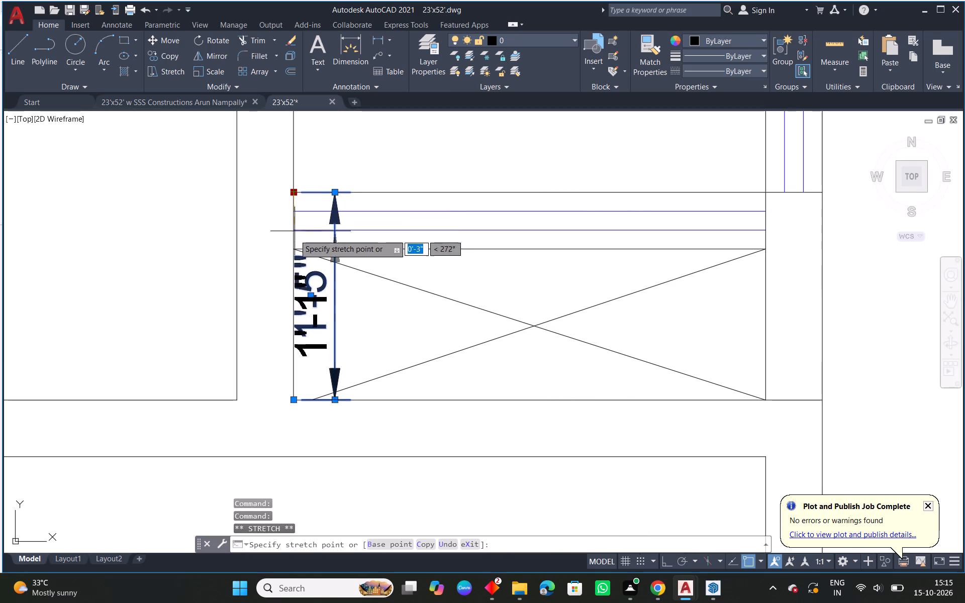
click(295, 249)
key(Escape)
scroll(376, 258, down, 2)
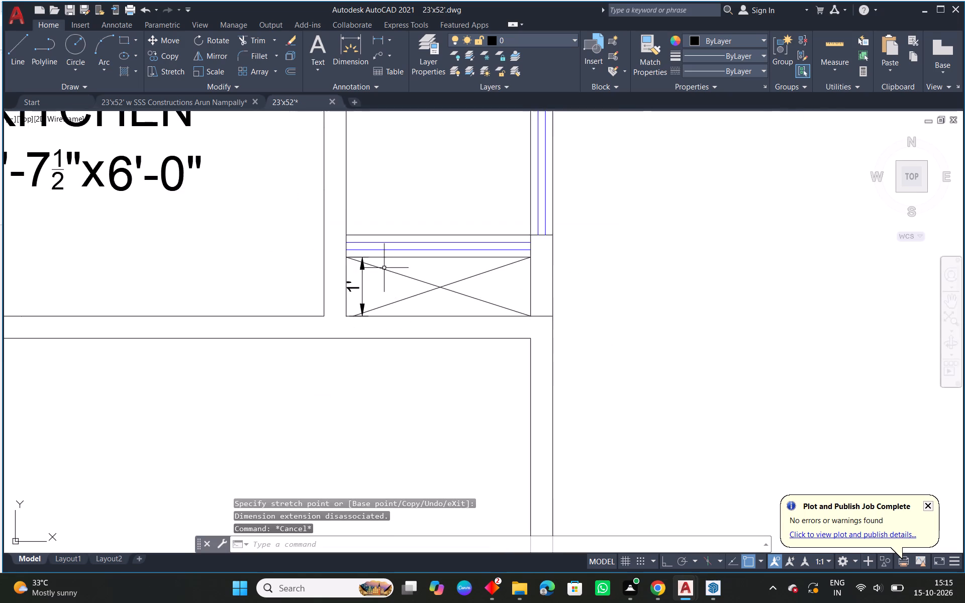
Copy the wash area door from the existing plan's unit 2 into the wall between the redrawn kitchen and wash area.
middle_drag(492, 280, 393, 261)
scroll(393, 261, down, 1)
middle_drag(329, 285, 362, 280)
scroll(327, 269, down, 2)
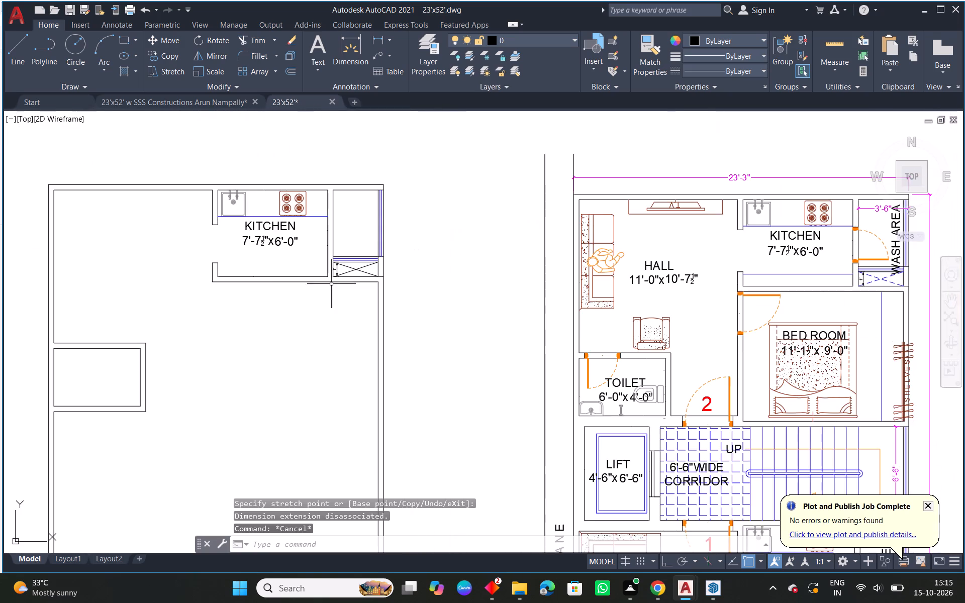
middle_drag(284, 286, 266, 279)
middle_drag(268, 279, 169, 263)
click(754, 211)
text(co)
key(space)
click(740, 244)
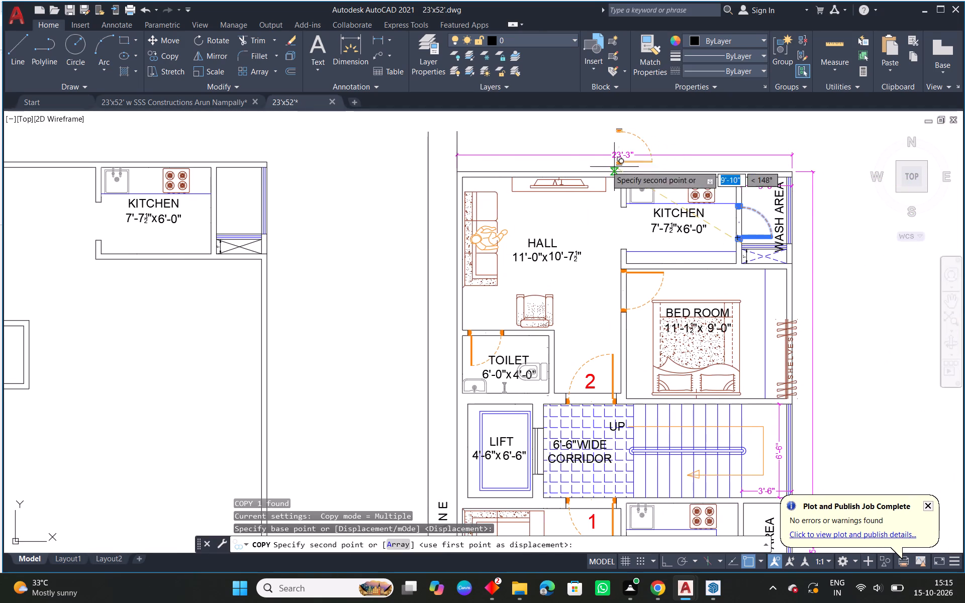
scroll(231, 227, up, 2)
middle_drag(242, 228, 602, 254)
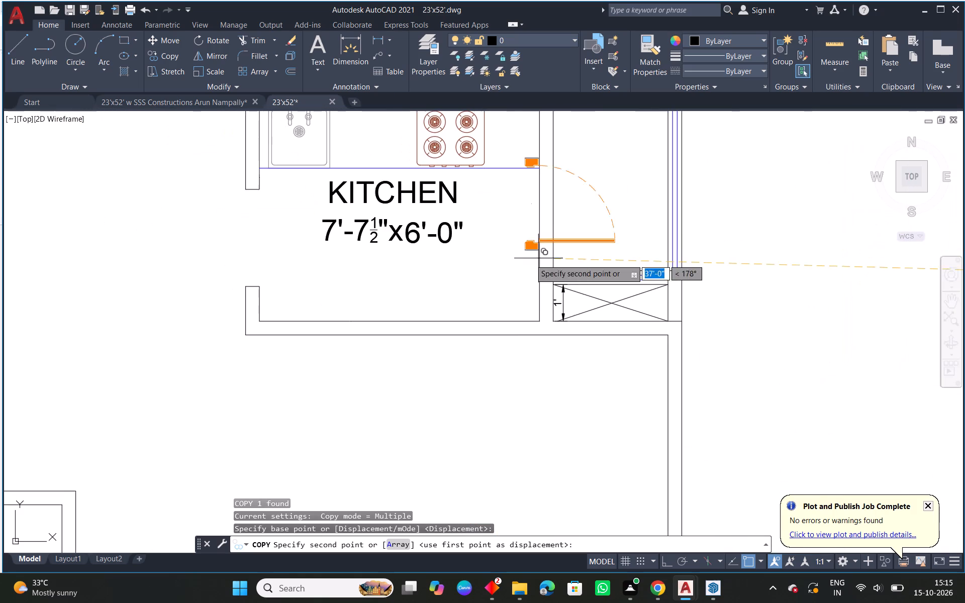
scroll(574, 270, up, 2)
click(519, 272)
key(Escape)
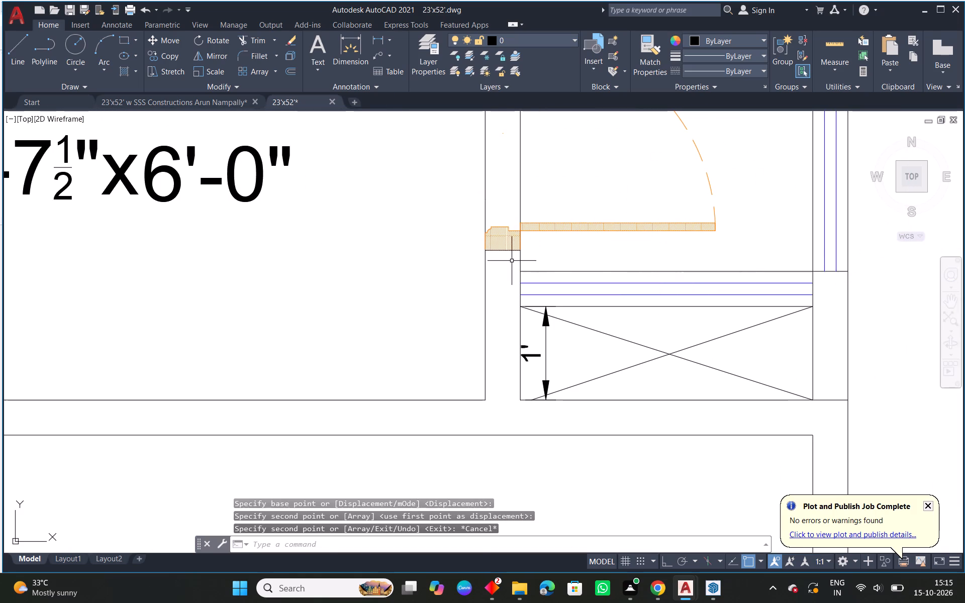
Move the copied door down so its lower jamb corner meets the top line of the strip above the crossed box.
click(508, 252)
click(505, 249)
click(519, 249)
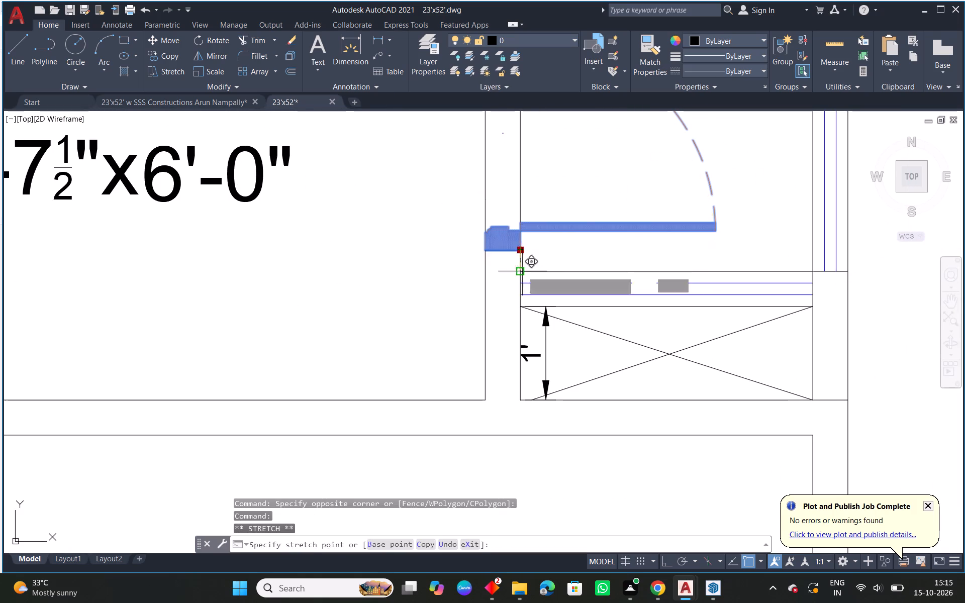
click(522, 271)
key(Escape)
Copy the WASH AREA label from the existing plan's unit 2 into the redrawn wash area.
scroll(592, 230, down, 4)
middle_drag(691, 222, 451, 235)
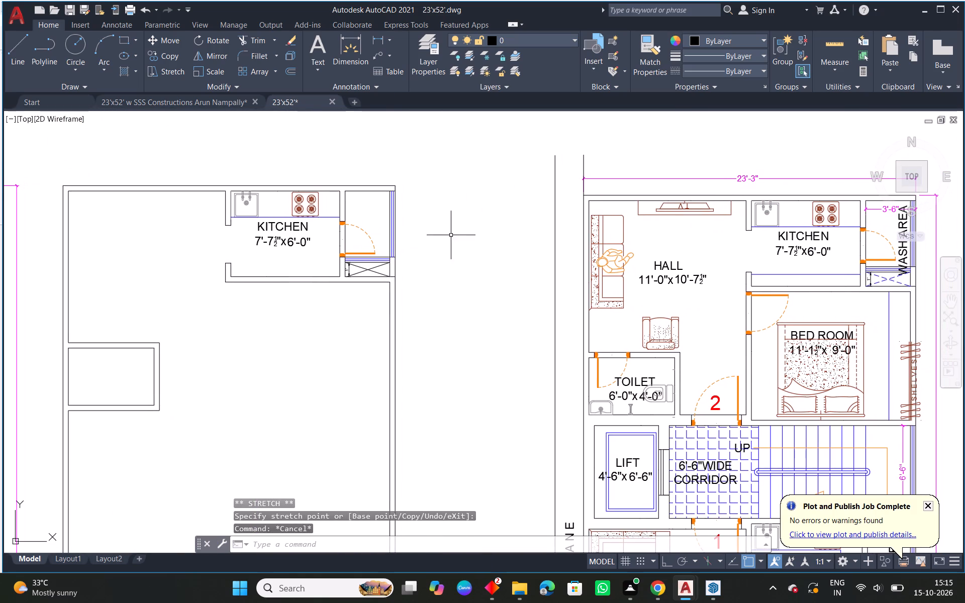
middle_drag(637, 233, 525, 224)
scroll(850, 208, up, 1)
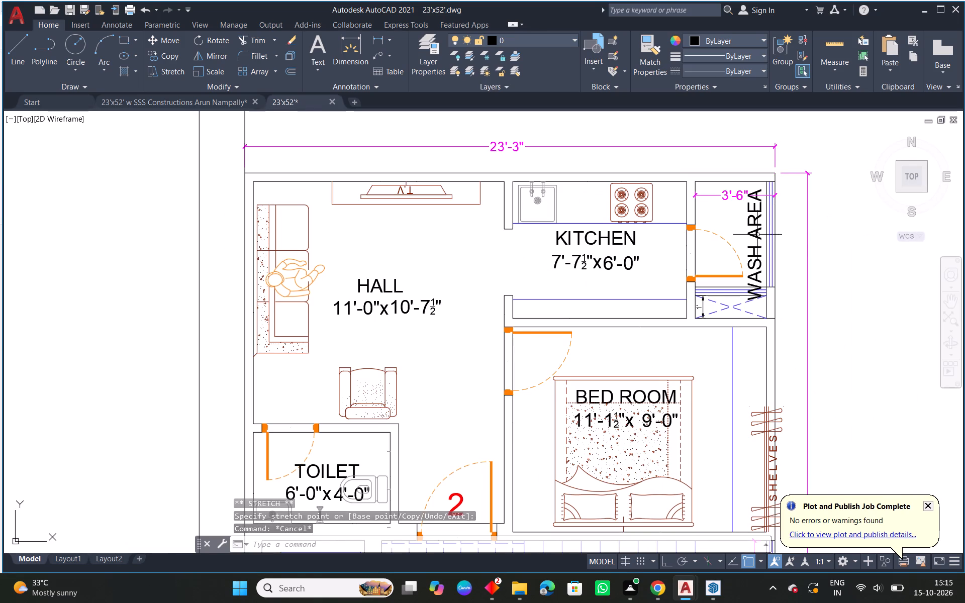
click(754, 235)
text(co)
key(space)
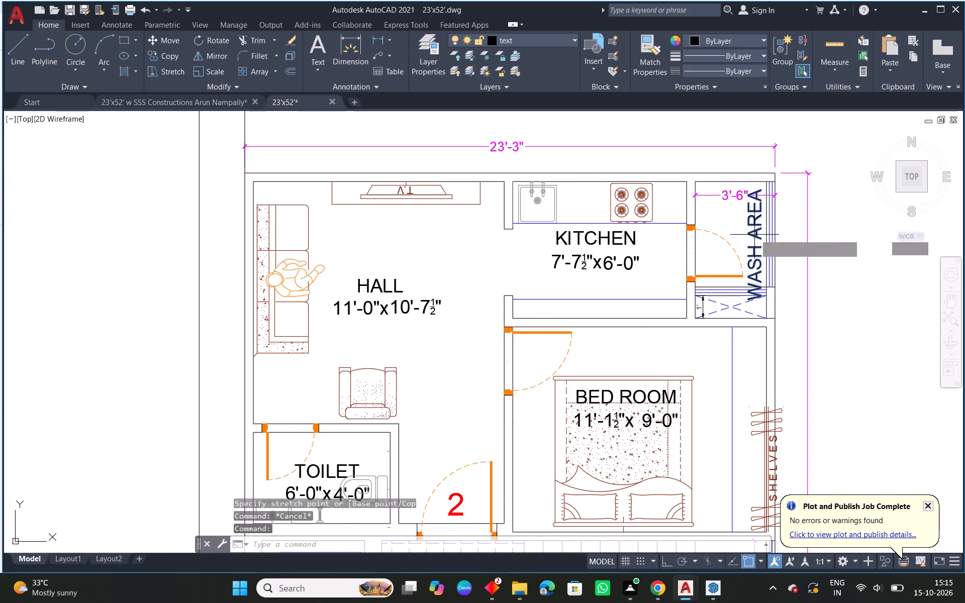
click(755, 234)
scroll(526, 215, down, 2)
middle_drag(542, 221, 844, 205)
scroll(599, 194, up, 3)
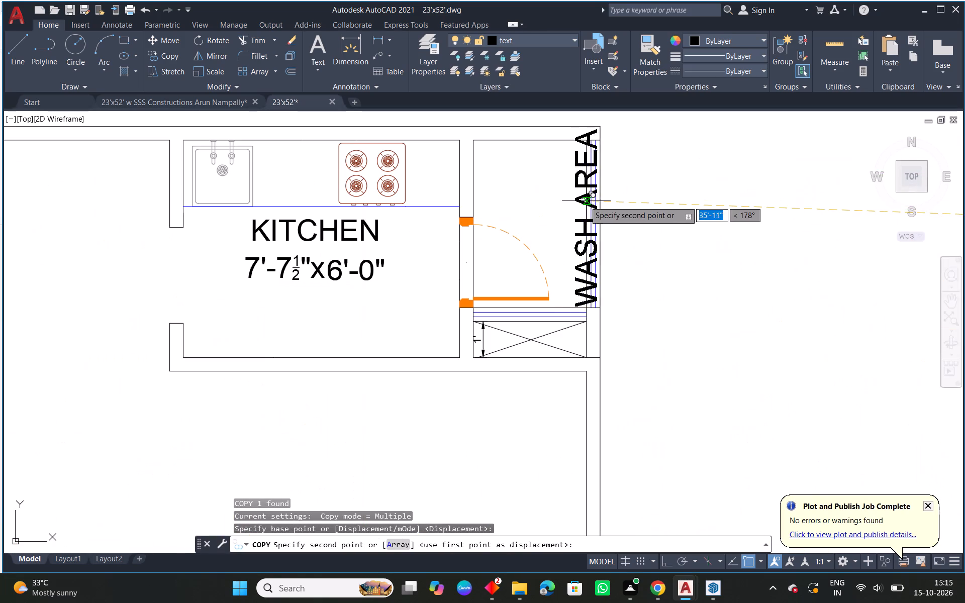
click(571, 208)
key(Escape)
Set the copied WASH AREA label's text height to 5".
click(573, 199)
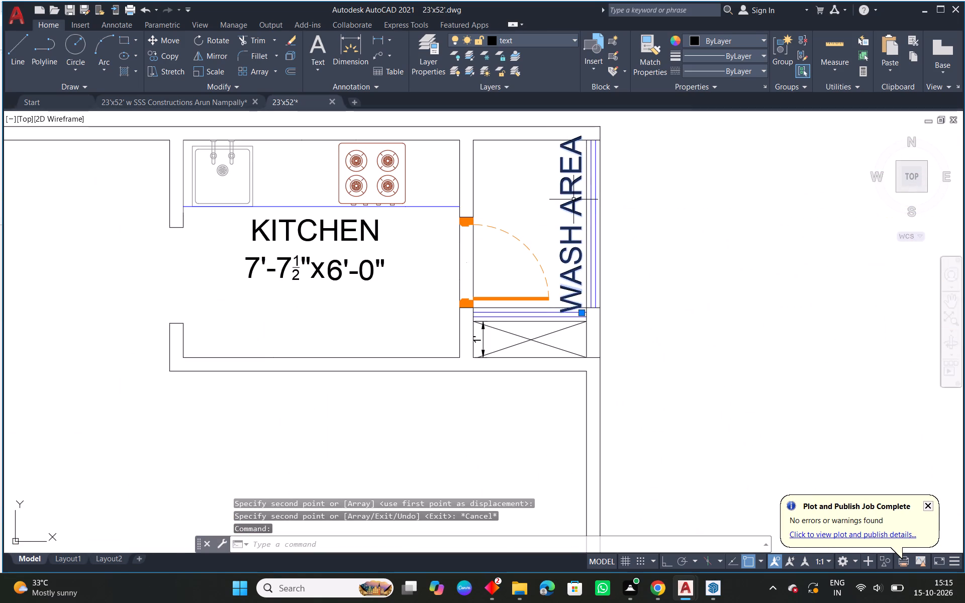
key(ctrl+1)
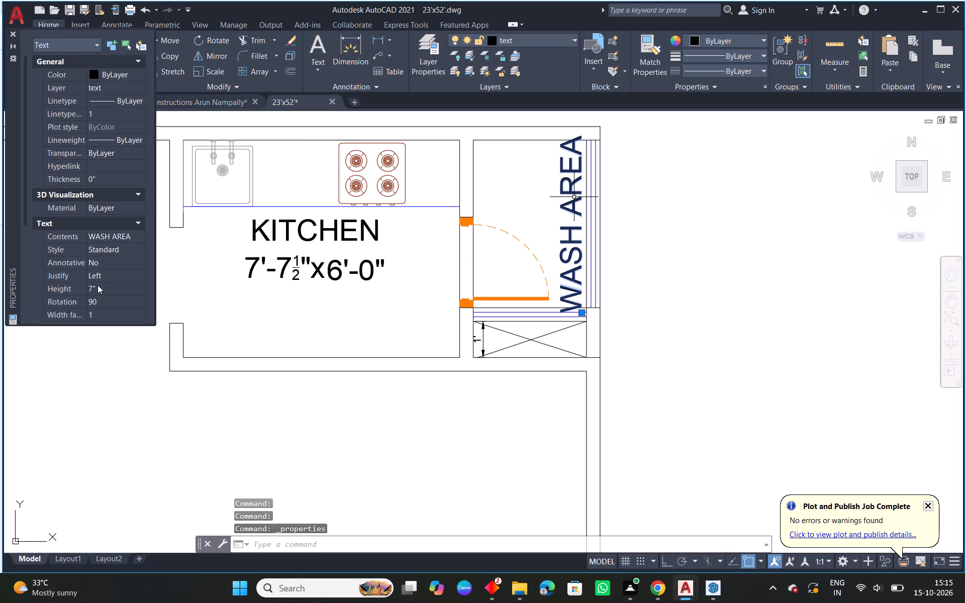
click(99, 283)
key(BackSpace)
text(5")
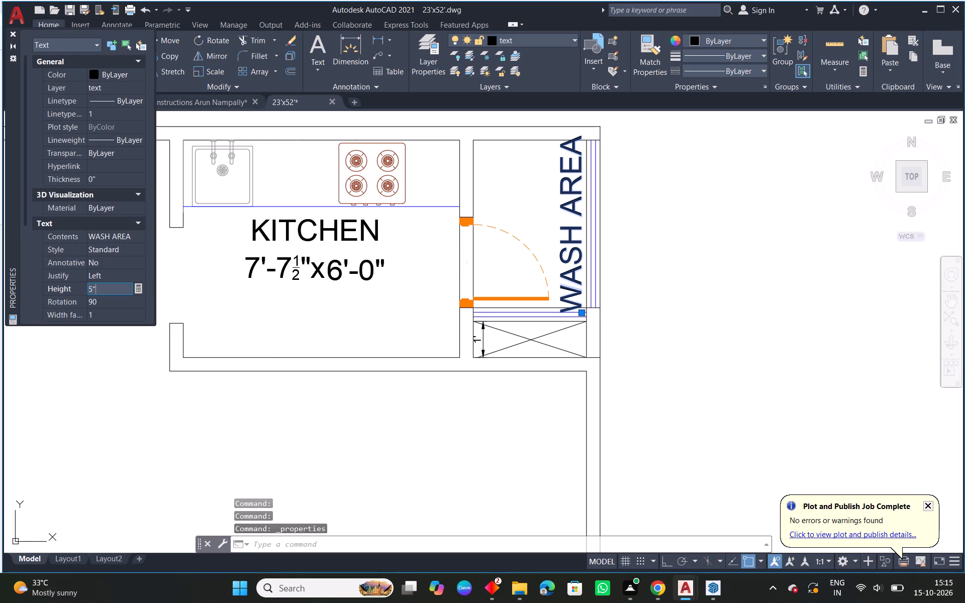
key(Return)
Move the WASH AREA label up and inward so it sits clear of the window lines and the strip below.
scroll(535, 296, up, 1)
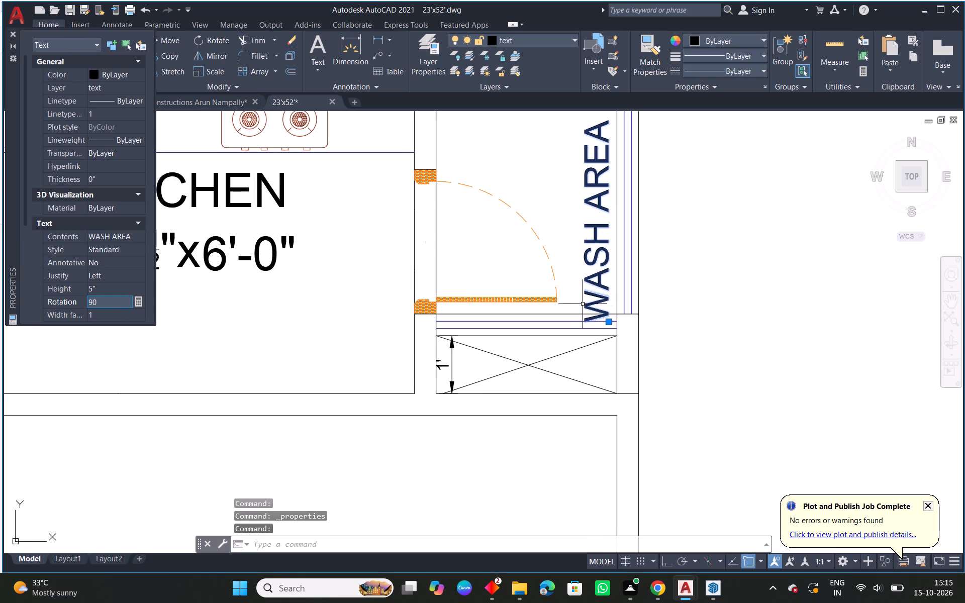
click(608, 322)
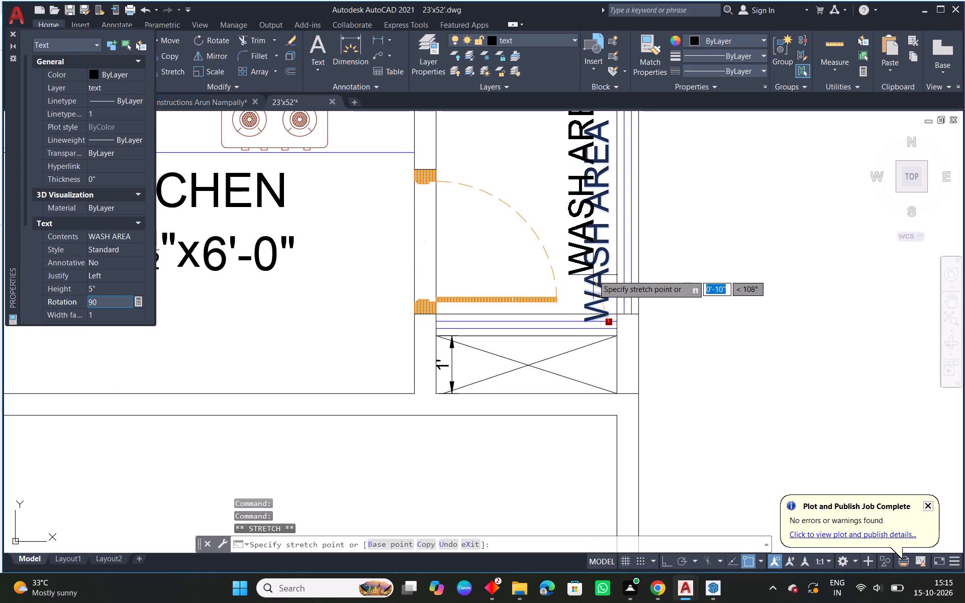
click(593, 275)
key(Escape)
scroll(600, 293, down, 2)
middle_drag(644, 276, 480, 287)
scroll(478, 287, down, 1)
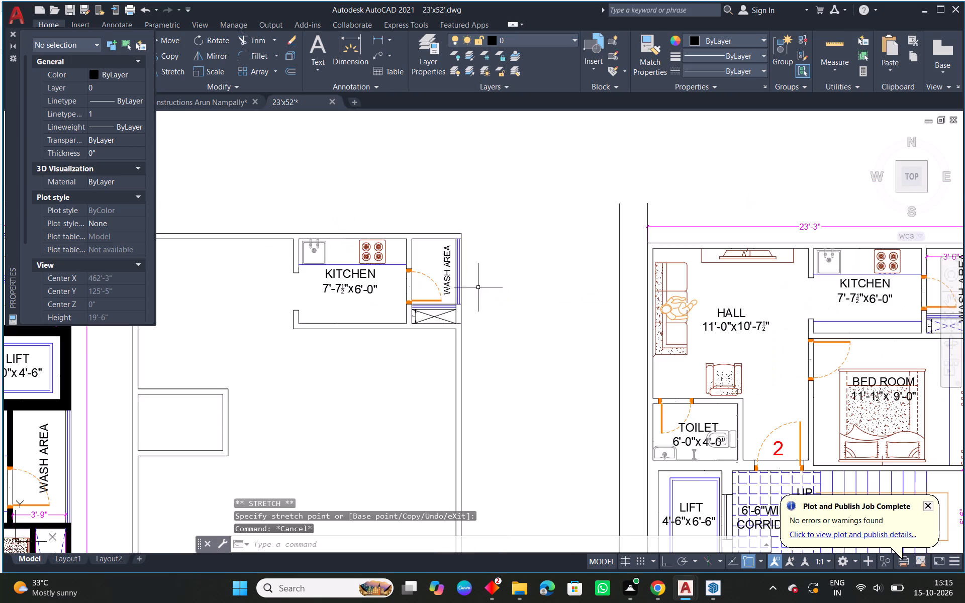
middle_drag(357, 237, 328, 233)
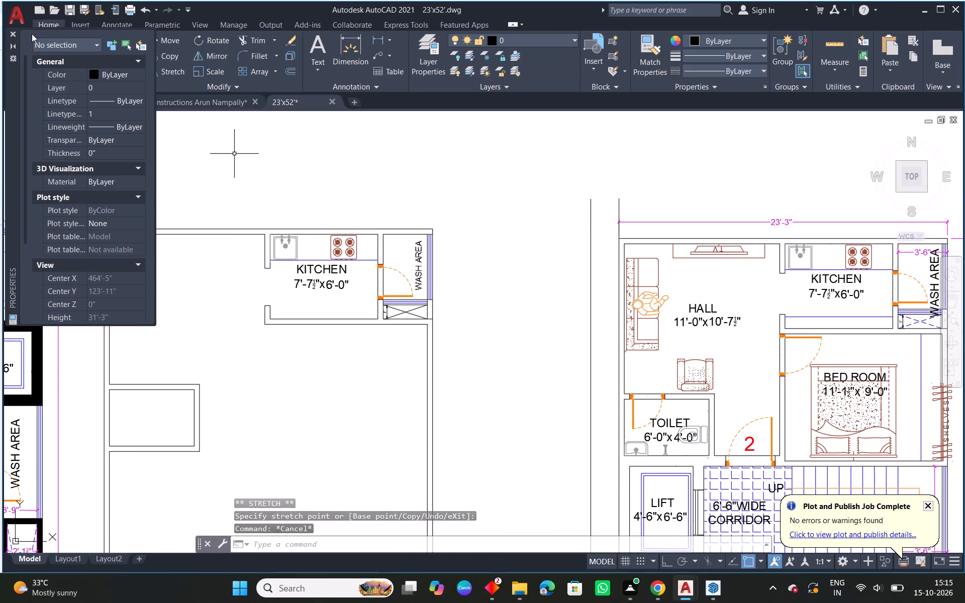
click(13, 35)
Dimension the redrawn wash area's width from the kitchen wall to the exterior wall's outer face.
click(344, 42)
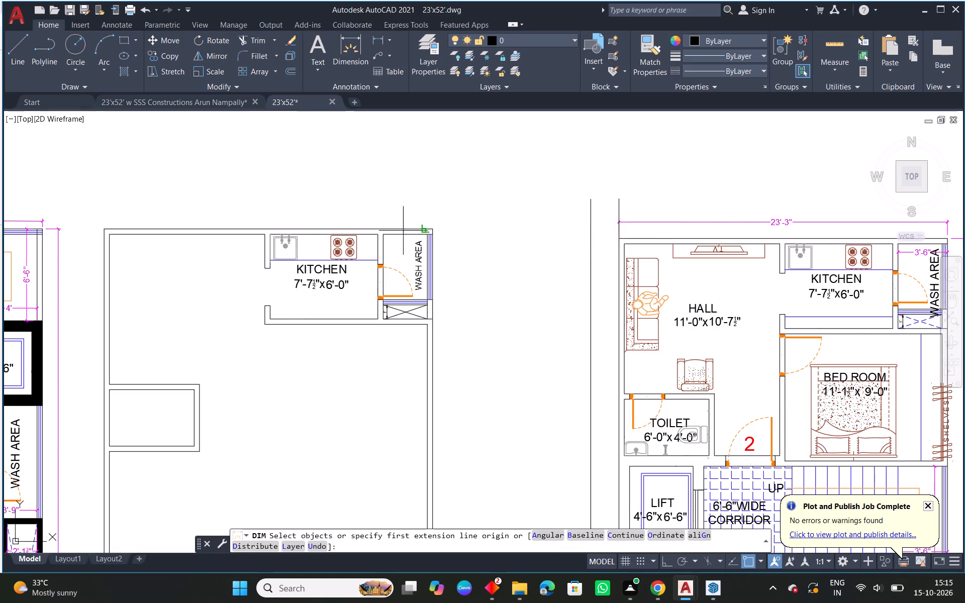
scroll(403, 231, up, 2)
click(350, 234)
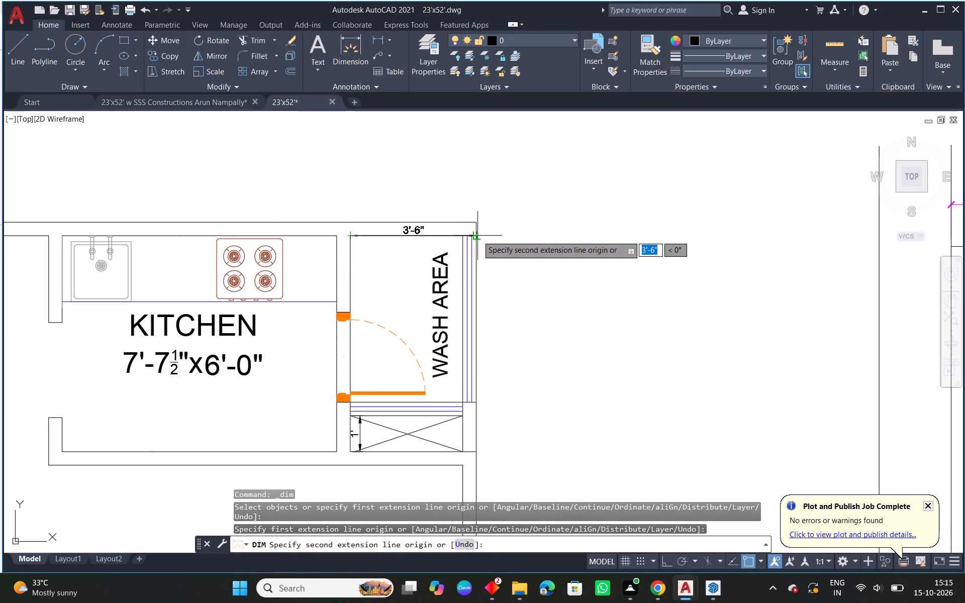
click(476, 236)
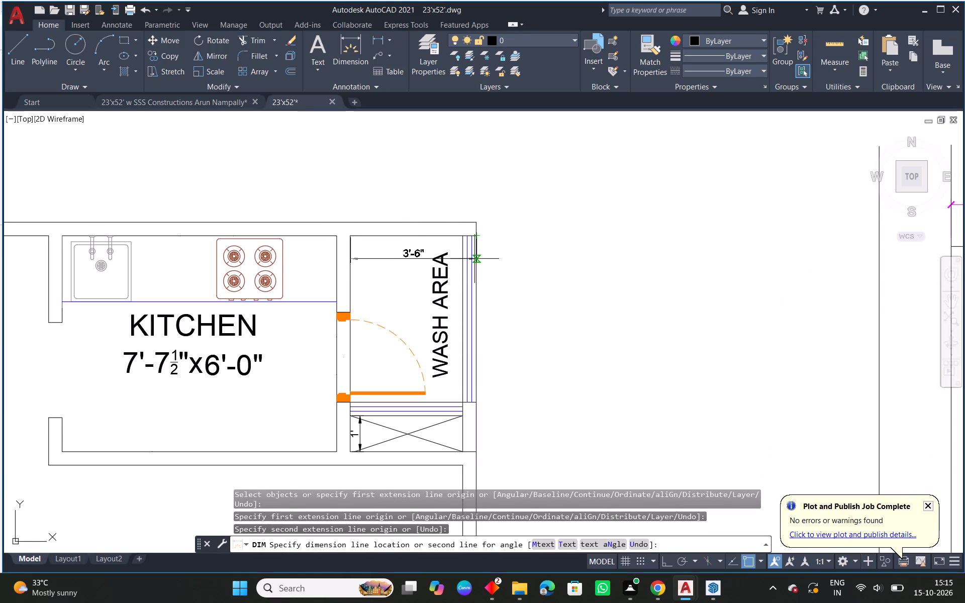
click(474, 259)
key(Escape)
Match the new wash area width dimension's properties to the existing plan's magenta wash area dimension.
text(ma)
key(space)
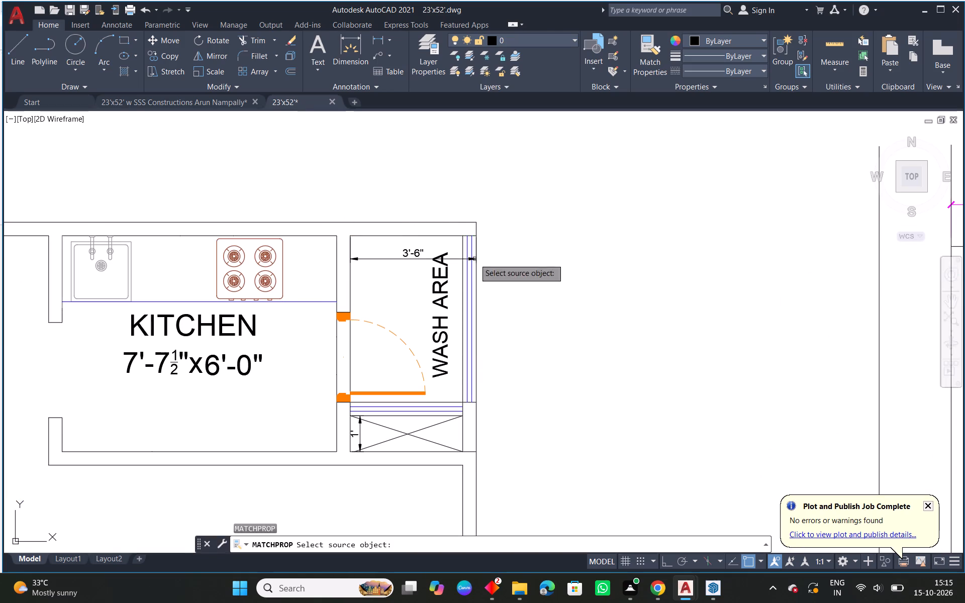
scroll(489, 277, down, 2)
middle_drag(561, 292, 296, 237)
middle_drag(701, 256, 293, 213)
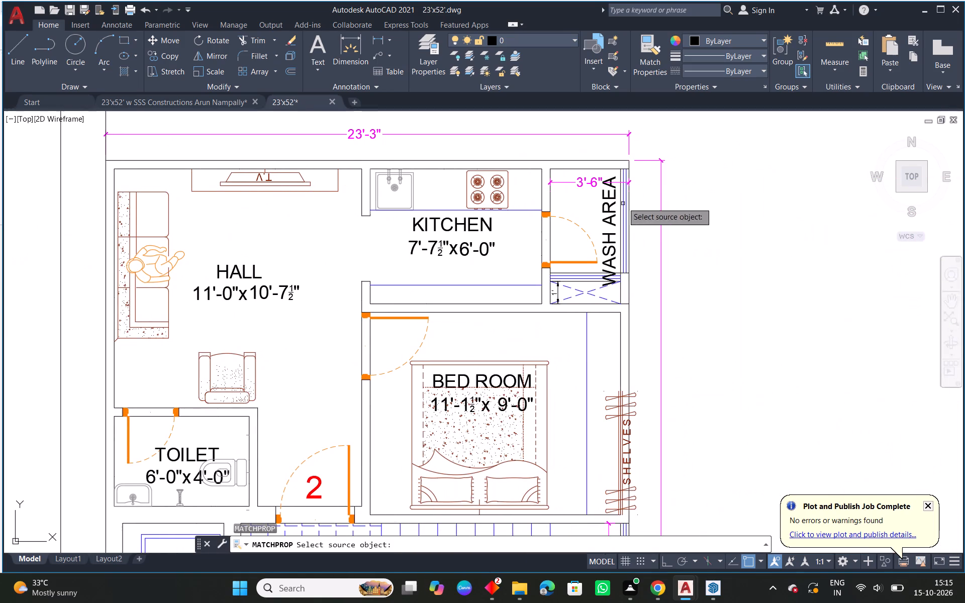
click(580, 185)
scroll(558, 191, down, 3)
scroll(248, 194, up, 3)
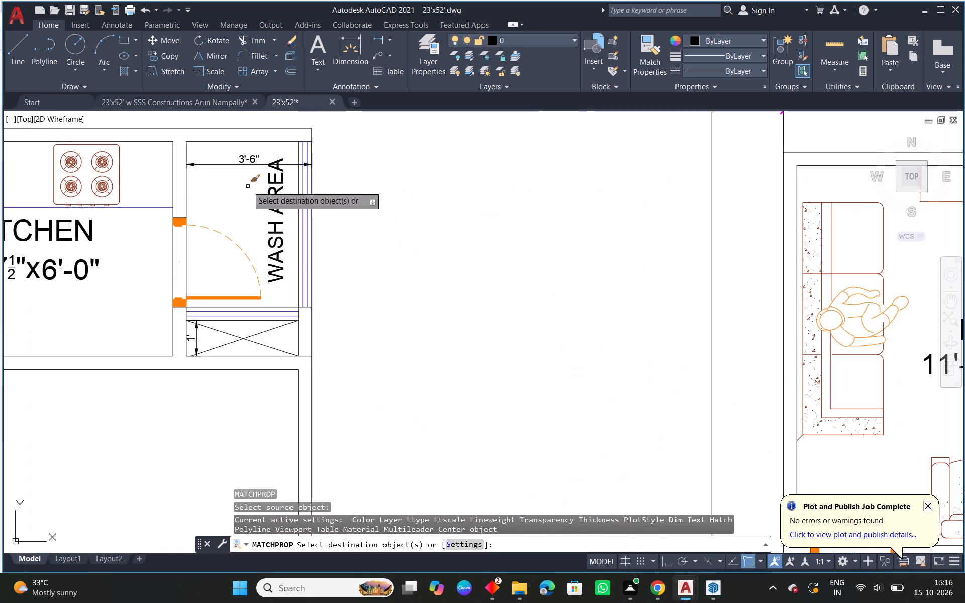
click(253, 160)
key(Escape)
Shift the wash area's width dimension slightly toward the top wall.
middle_drag(265, 183, 467, 214)
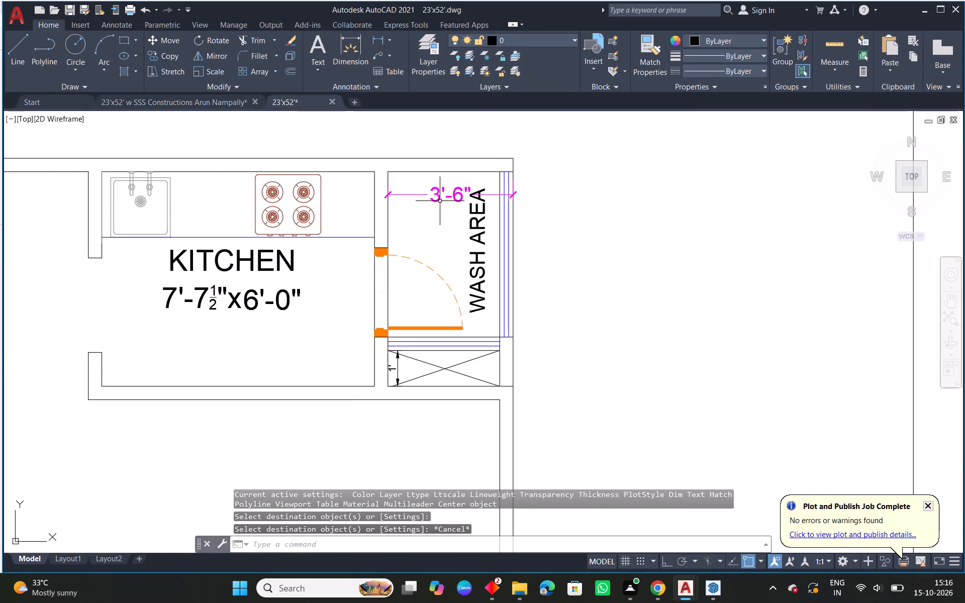
click(439, 191)
scroll(462, 193, up, 2)
click(431, 194)
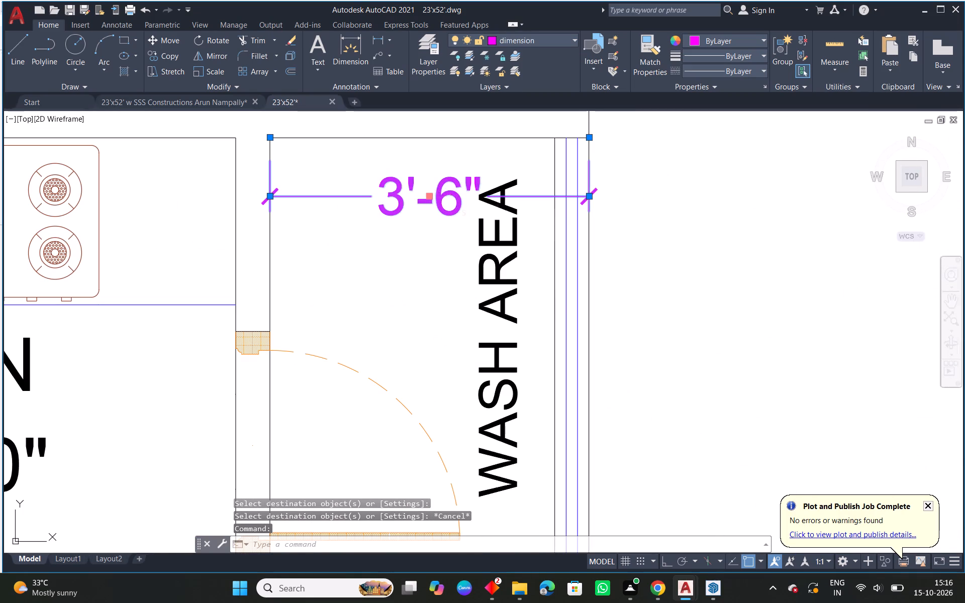
click(429, 173)
key(Escape)
scroll(579, 250, down, 4)
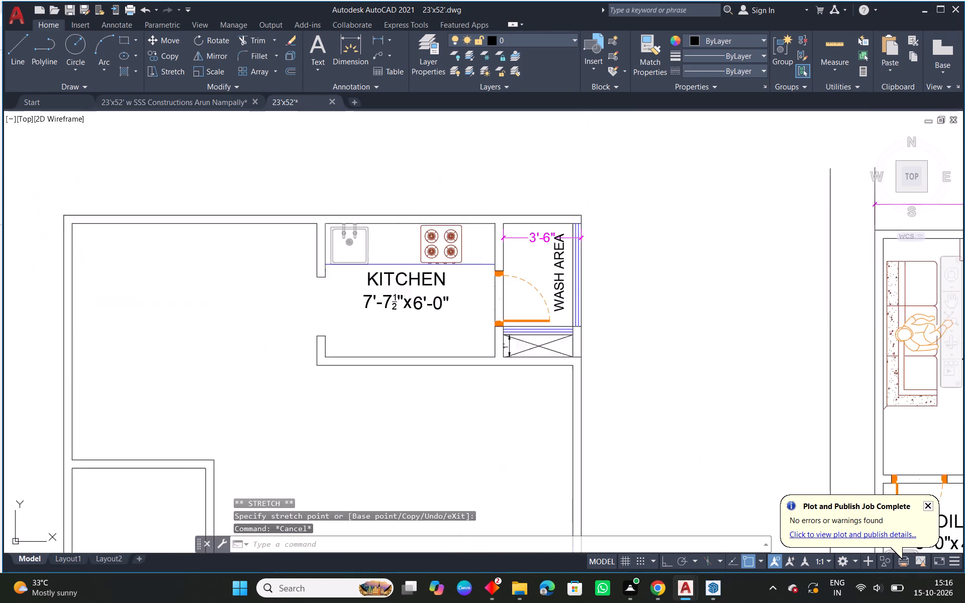
Offset the inner line of the exterior wall below the wash area 11'1.5" inward to set the bedroom's width.
middle_drag(641, 288, 473, 191)
scroll(473, 191, down, 1)
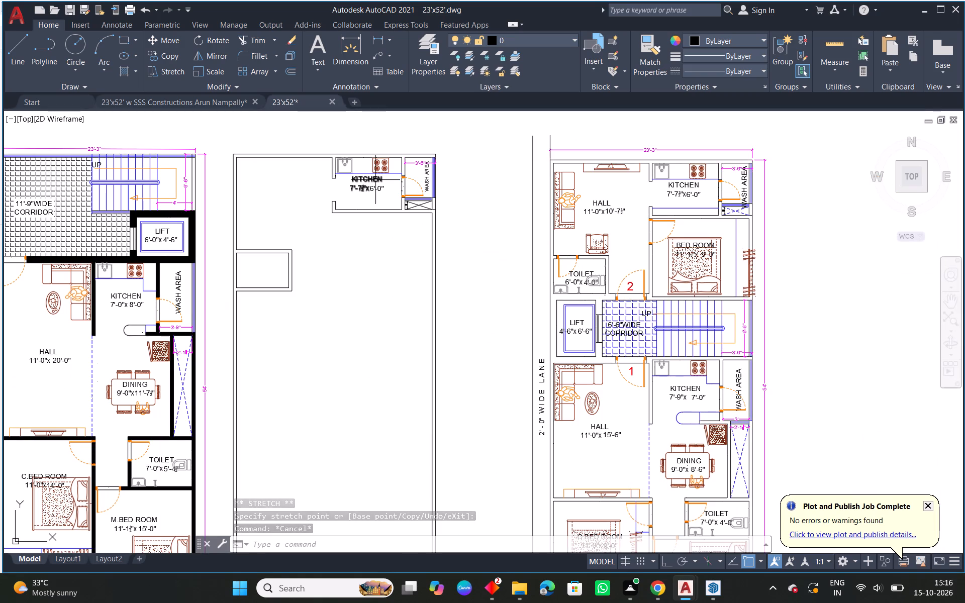
middle_drag(324, 198, 347, 205)
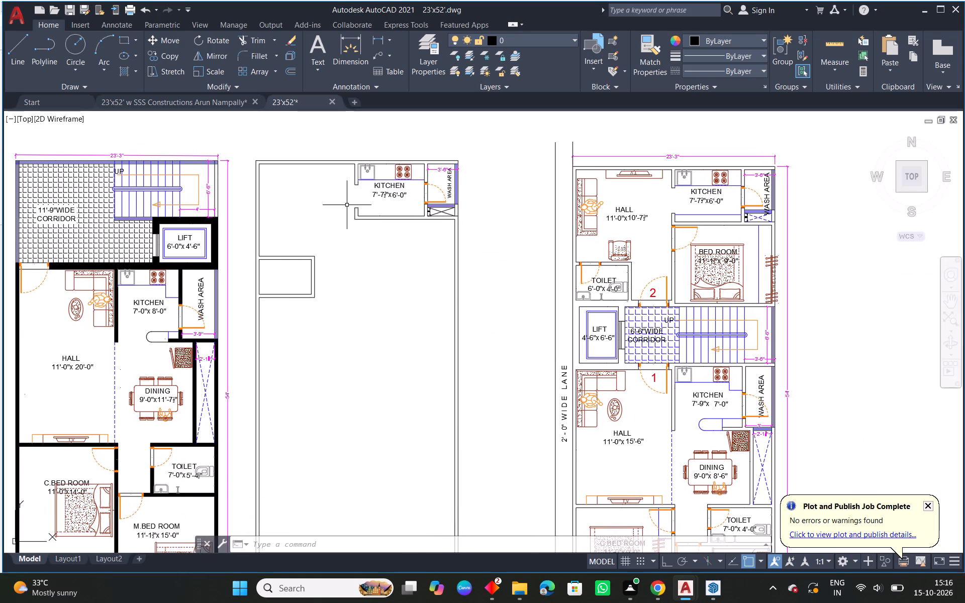
text(o 11'')
key(BackSpace)
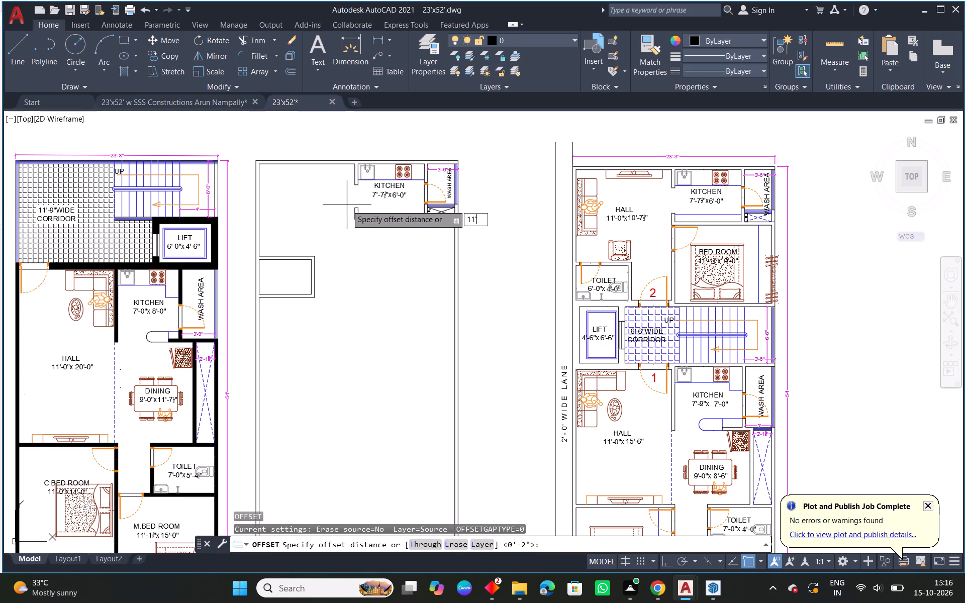
key(1)
text(.5")
key(Return)
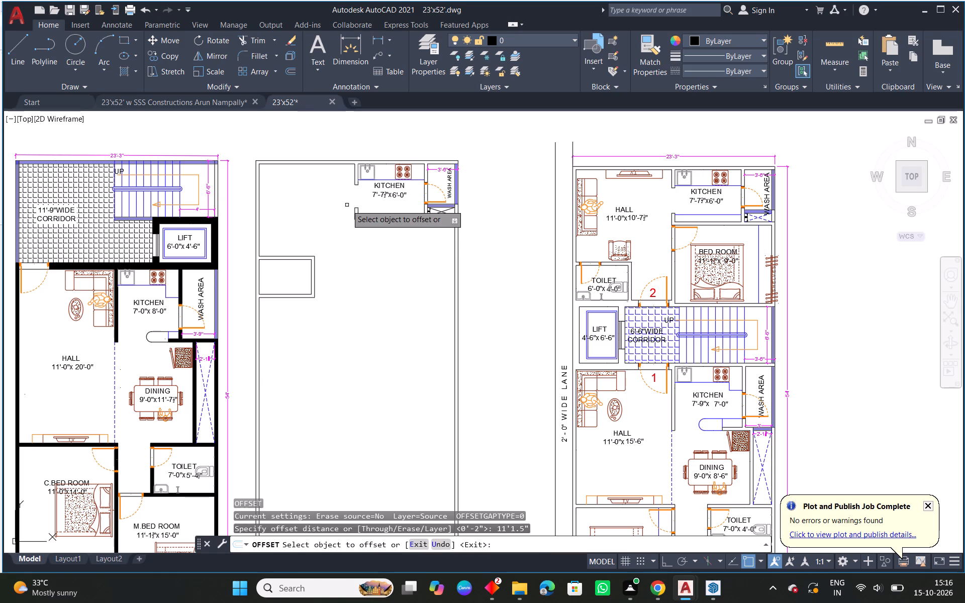
click(455, 233)
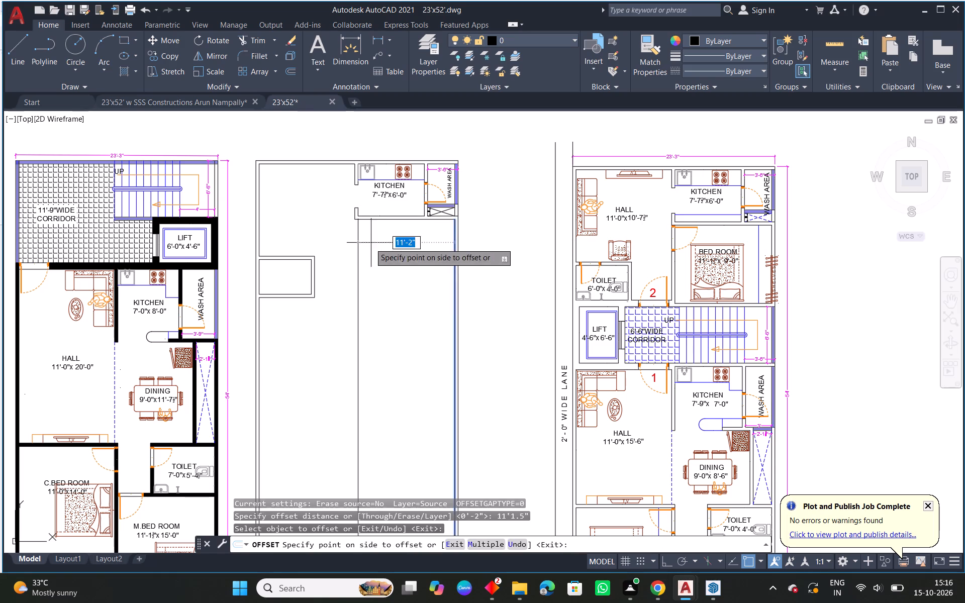
click(362, 244)
key(Escape)
Offset the new bedroom wall line 4.5" toward the hall to give the wall its thickness.
text(o 4.5)
key(space)
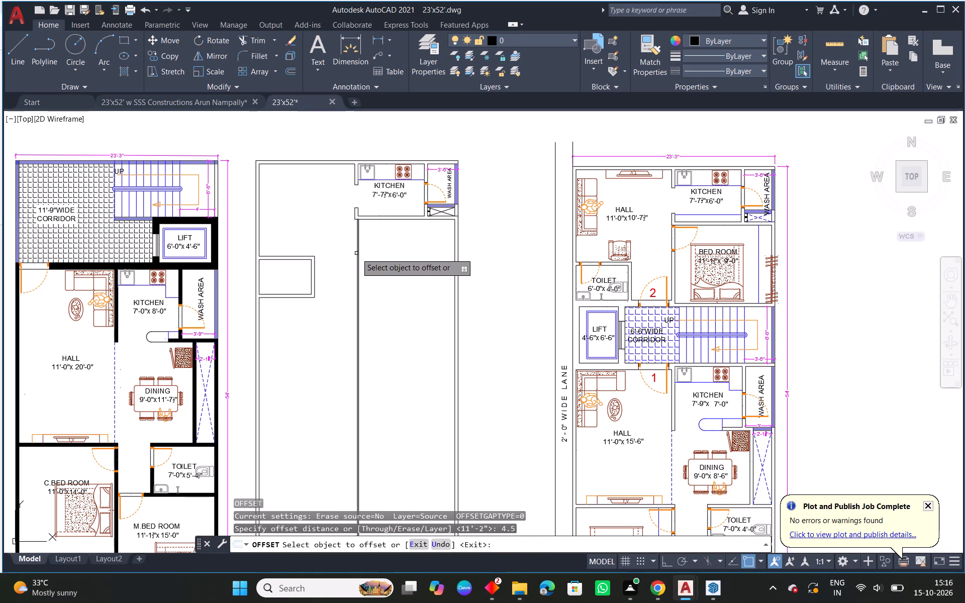
click(356, 253)
click(326, 258)
key(Escape)
Trim the kitchen's lower wall line between the two new bedroom wall lines to open the wall junction.
scroll(369, 199, up, 3)
scroll(321, 262, up, 3)
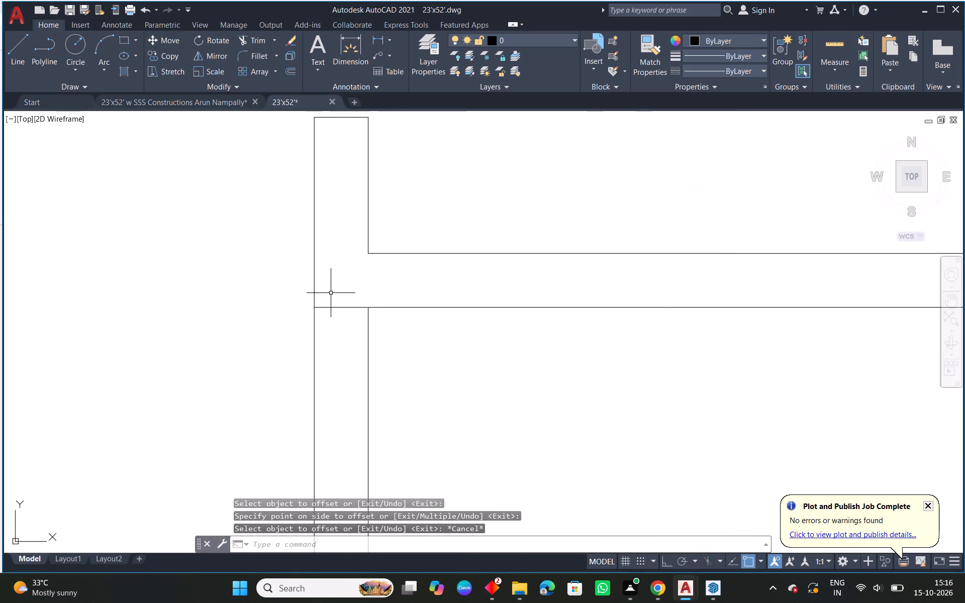
text(tr)
key(space)
key(space)
click(342, 306)
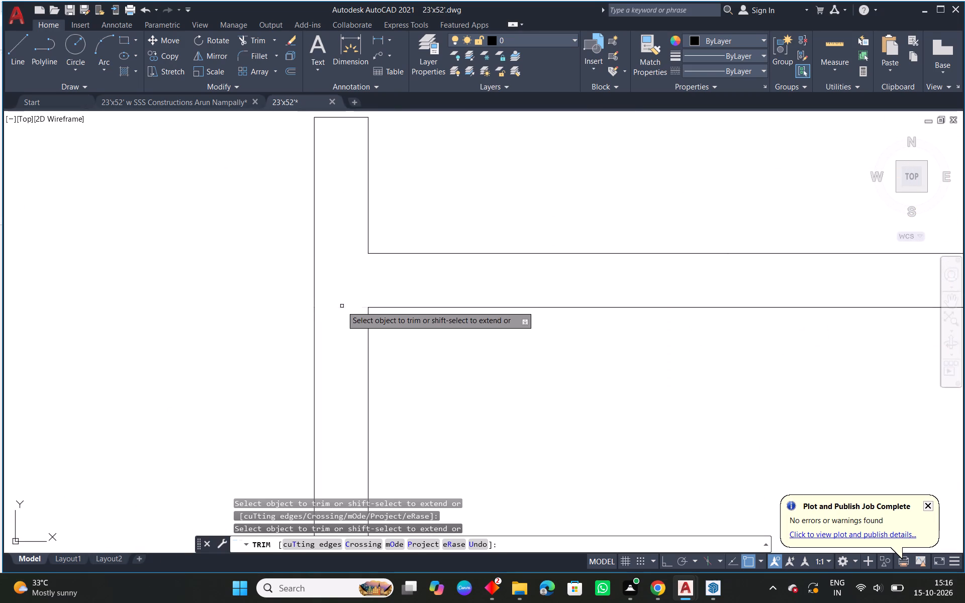
key(Escape)
Start an offset with a distance of 9' for the bedroom's depth.
scroll(341, 305, down, 4)
scroll(382, 300, down, 2)
middle_drag(423, 333, 381, 285)
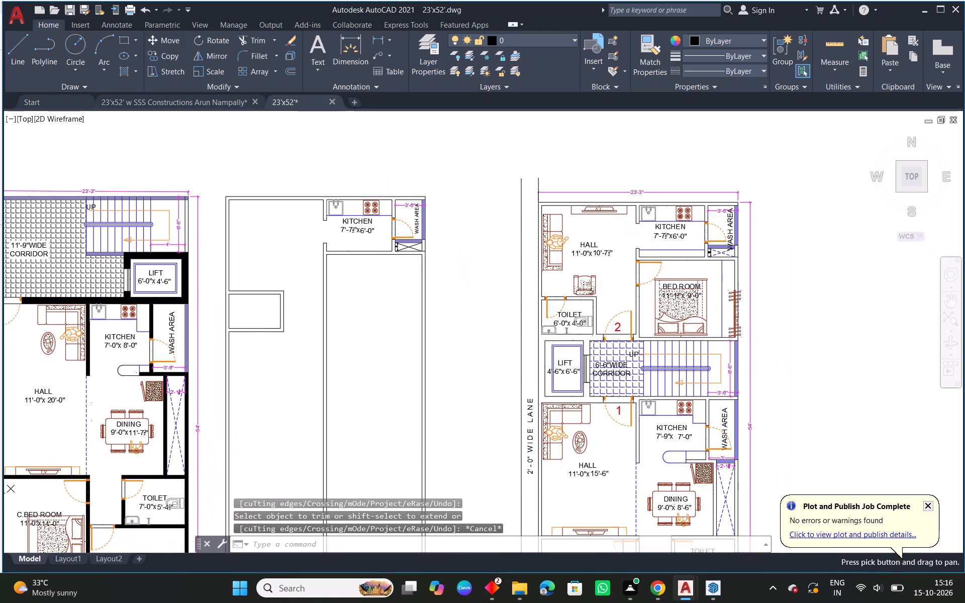
key(Escape)
text(o 9)
text('')
key(BackSpace)
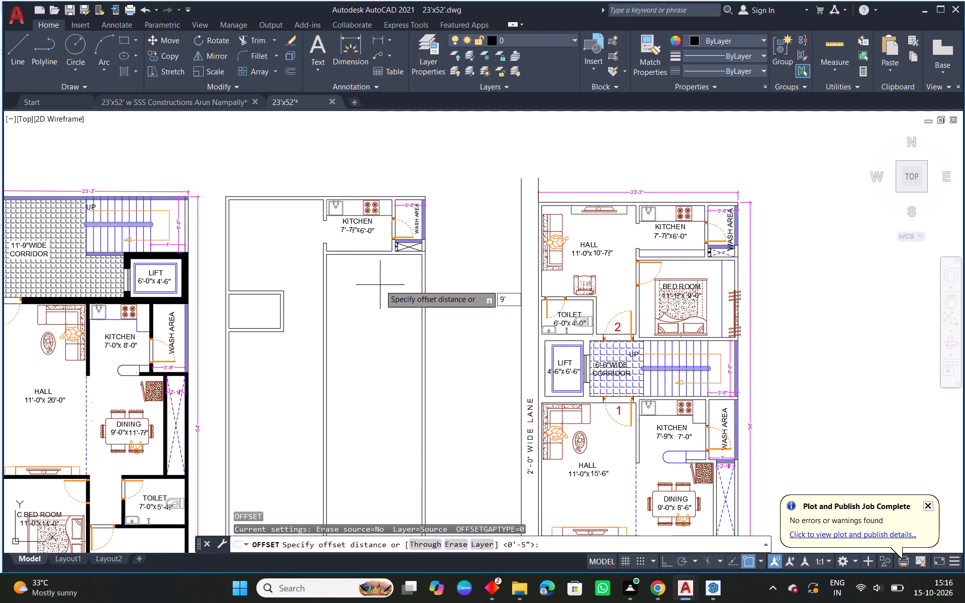